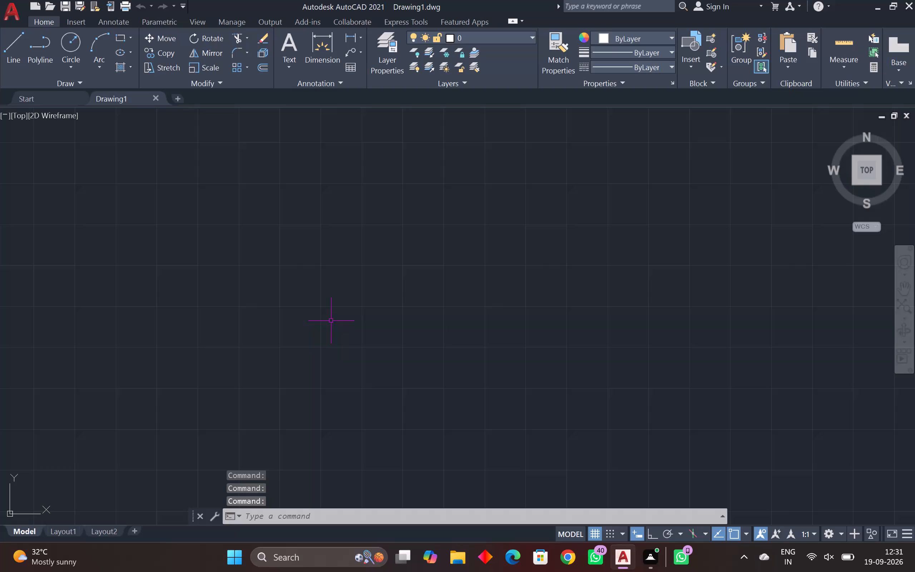
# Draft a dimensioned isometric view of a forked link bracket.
# Set the drawing units' length precision to 0, keeping decimal lengths and millimetres.
pyautogui.press('Return')
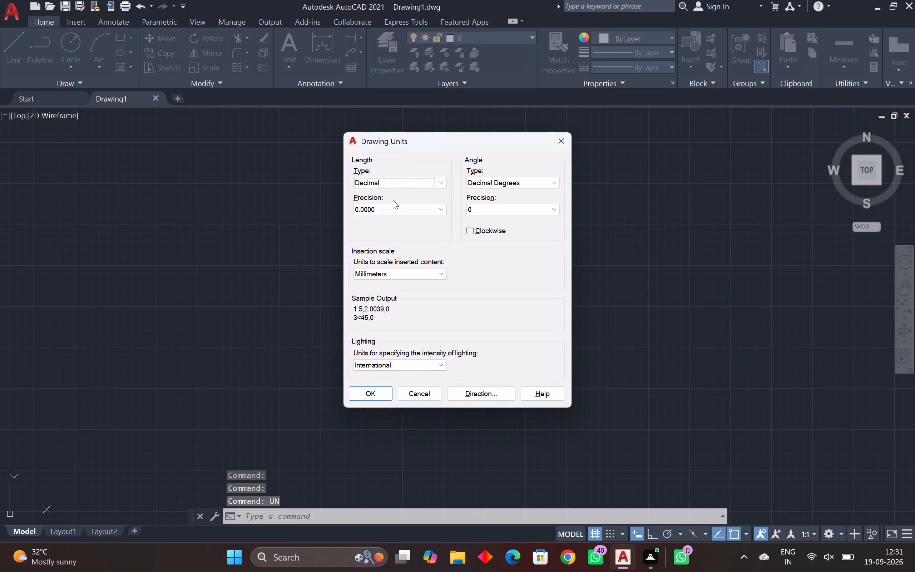
pyautogui.click(392, 210)
pyautogui.click(389, 223)
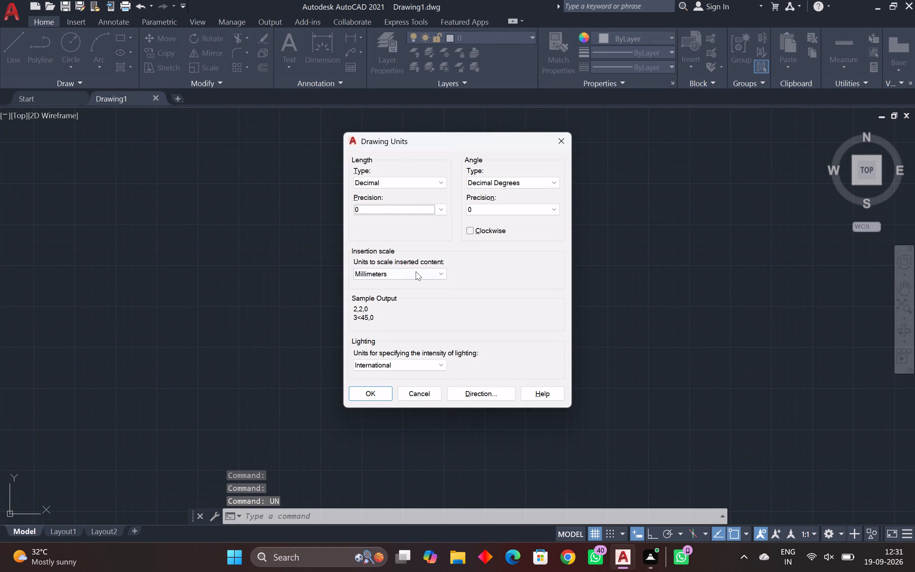
pyautogui.click(359, 391)
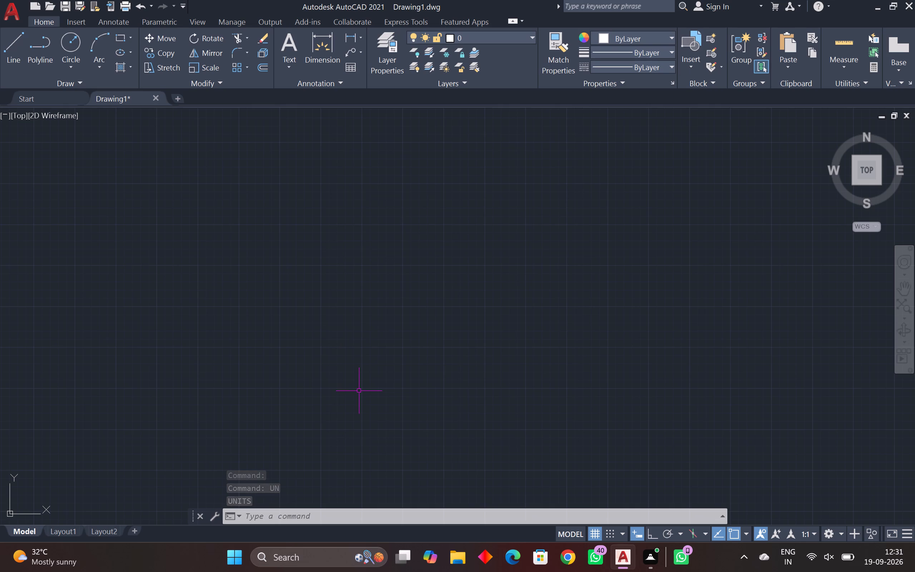
# Turn on hardware acceleration in the graphics performance settings.
pyautogui.write('gra')
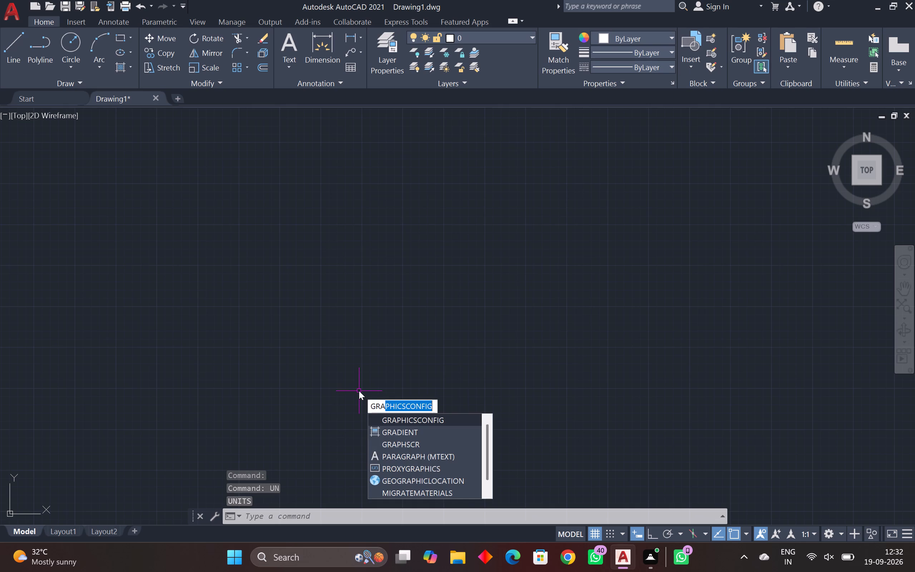
pyautogui.click(402, 421)
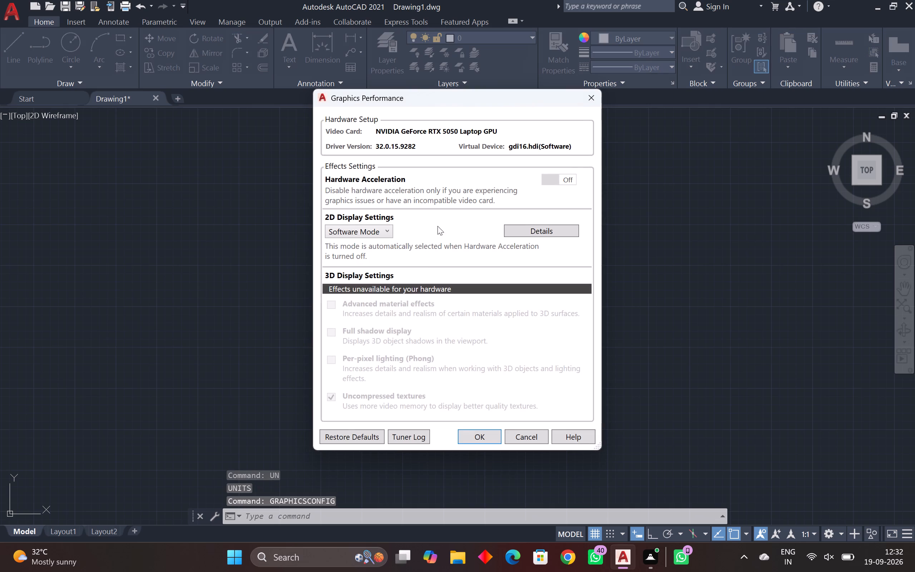
pyautogui.click(571, 179)
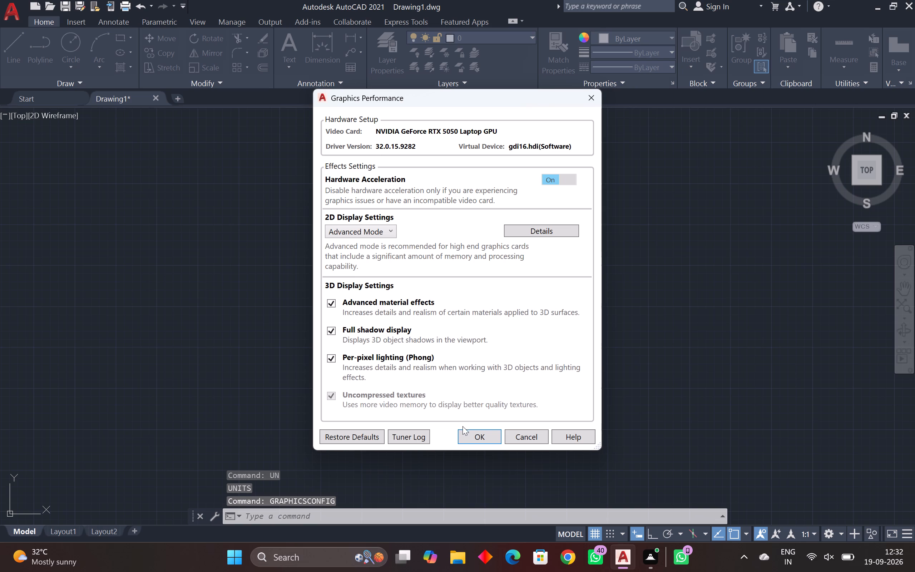
pyautogui.click(467, 432)
# Set the view resolution (VIEWRES) with fast zooms on and a circle zoom percent of 20000.
pyautogui.write('vi')
pyautogui.press('e')
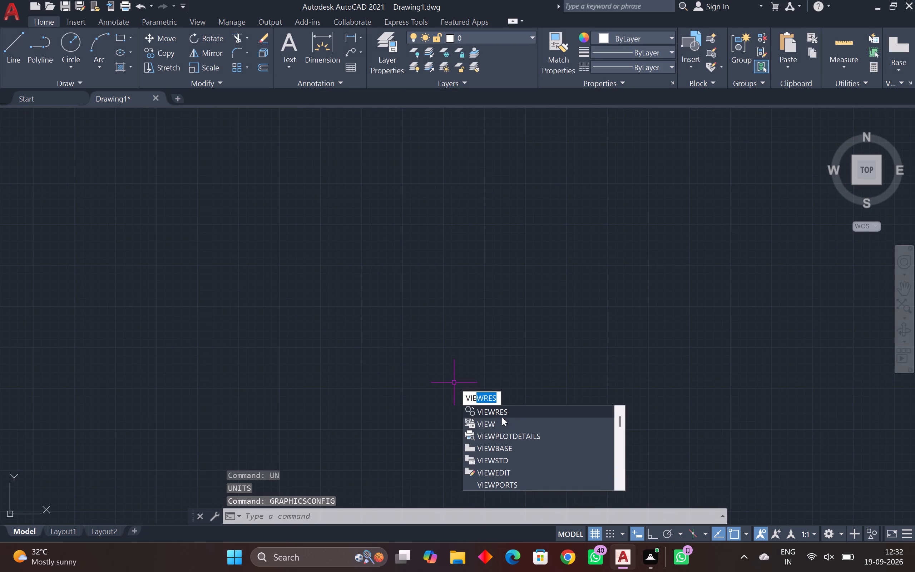
pyautogui.click(509, 412)
pyautogui.press('space')
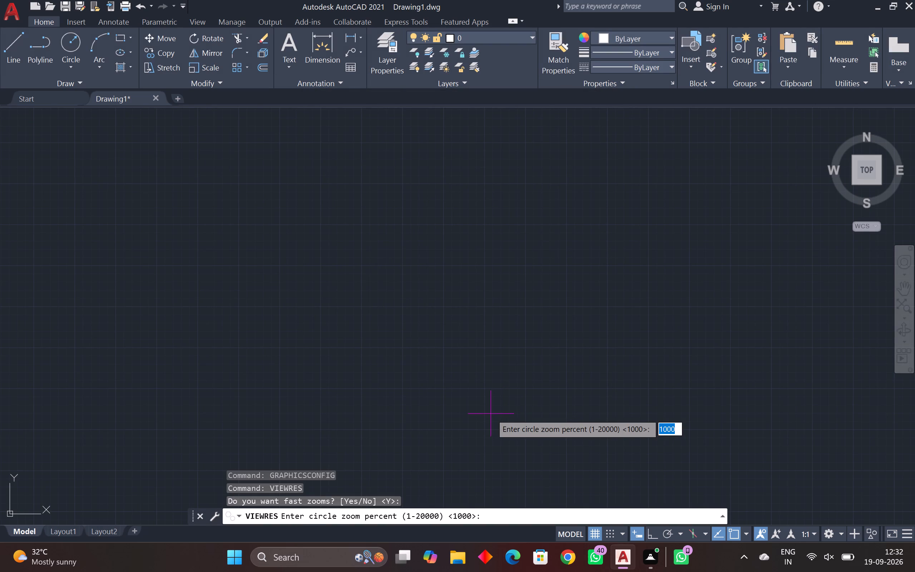
pyautogui.press('2')
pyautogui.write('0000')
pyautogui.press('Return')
# Set the LOGFILEMODE system variable to 1.
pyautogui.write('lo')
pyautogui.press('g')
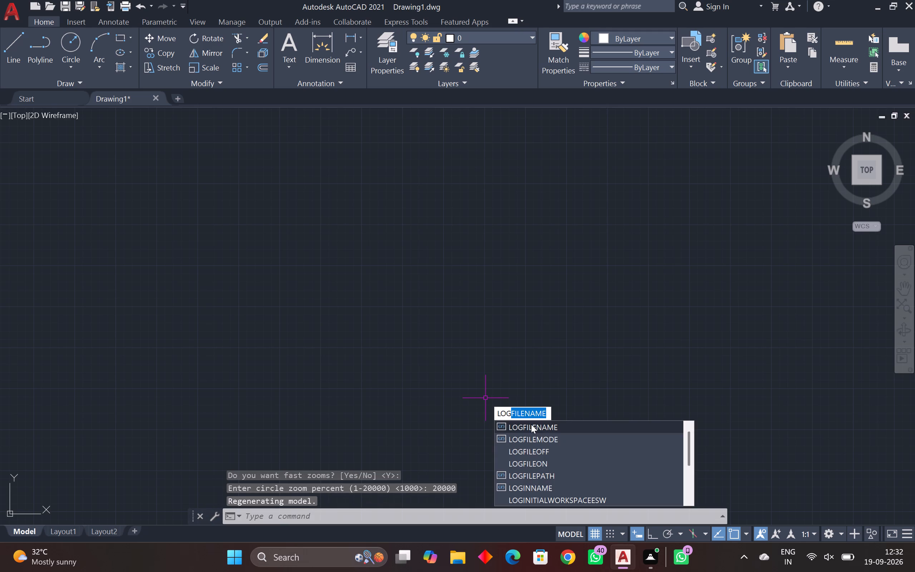
pyautogui.click(537, 438)
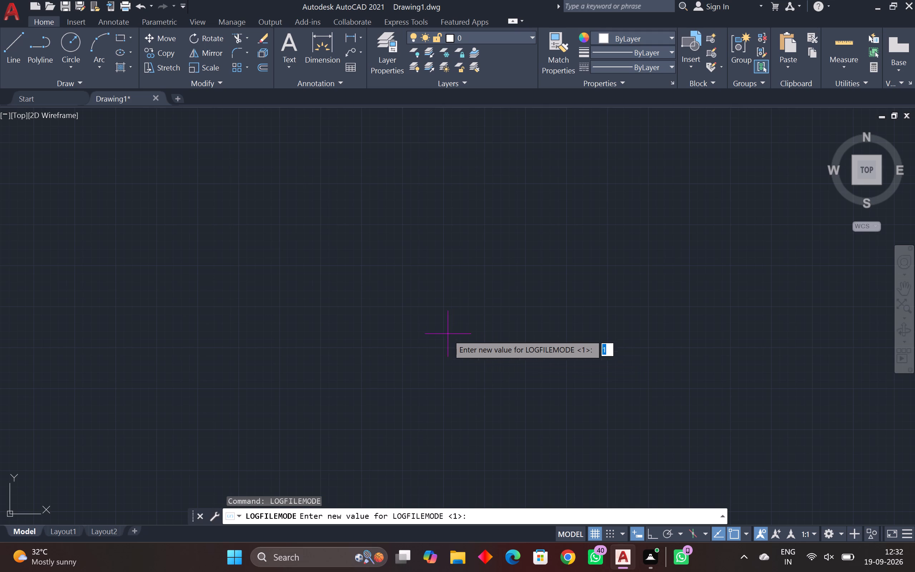
pyautogui.press('Return')
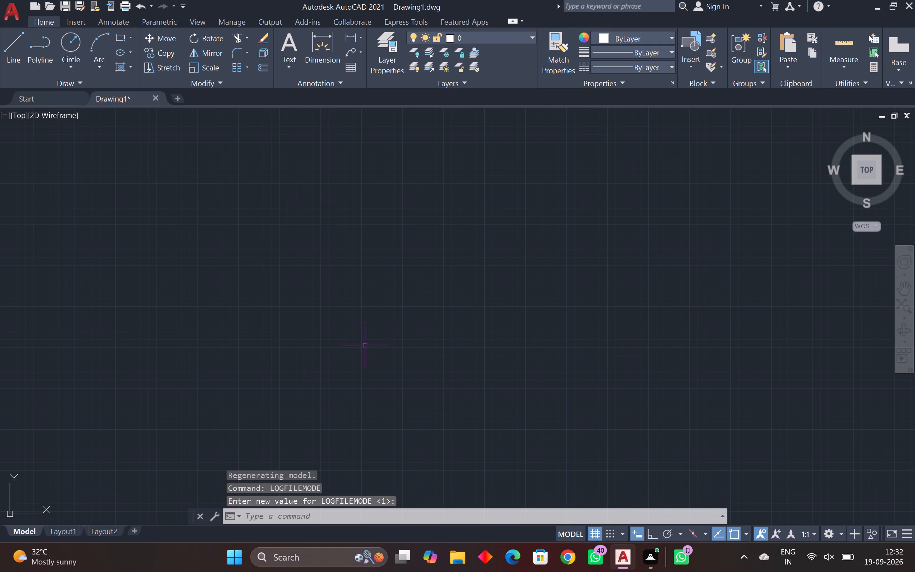
# Turn on isometric drafting and leave the Line command without drawing a line.
pyautogui.click(693, 535)
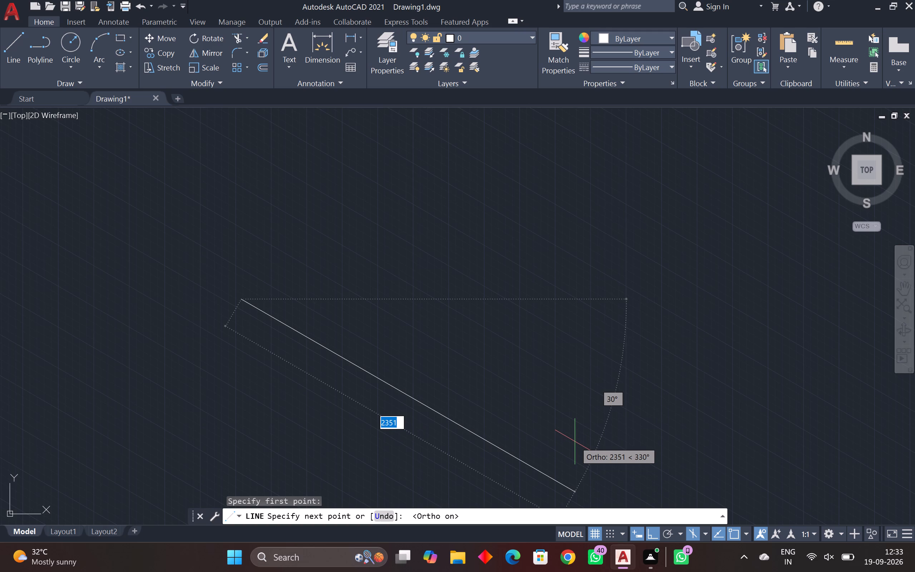
pyautogui.press('Escape')
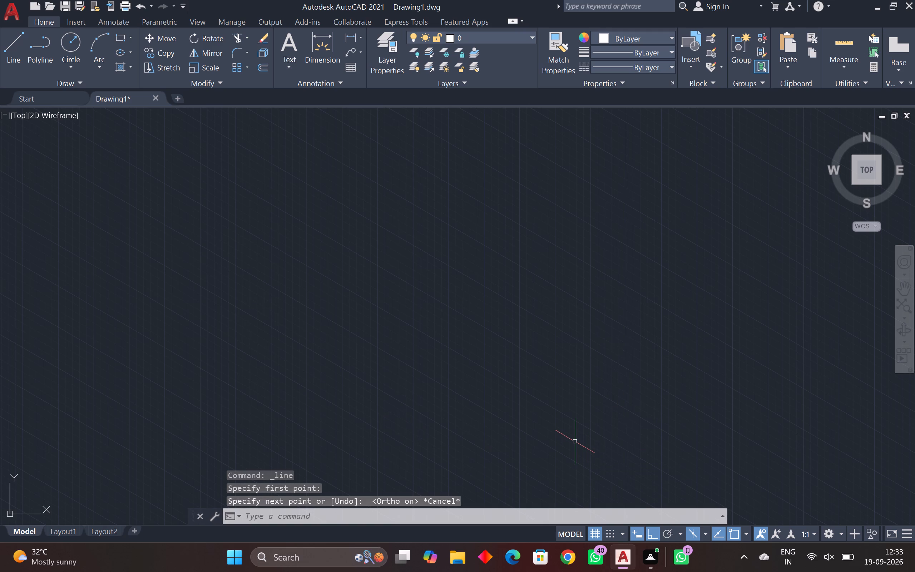
# Switch to the right isoplane while drawing an isocircle with a radius of 50 mm in the empty drawing area.
pyautogui.write('el')
pyautogui.press('space')
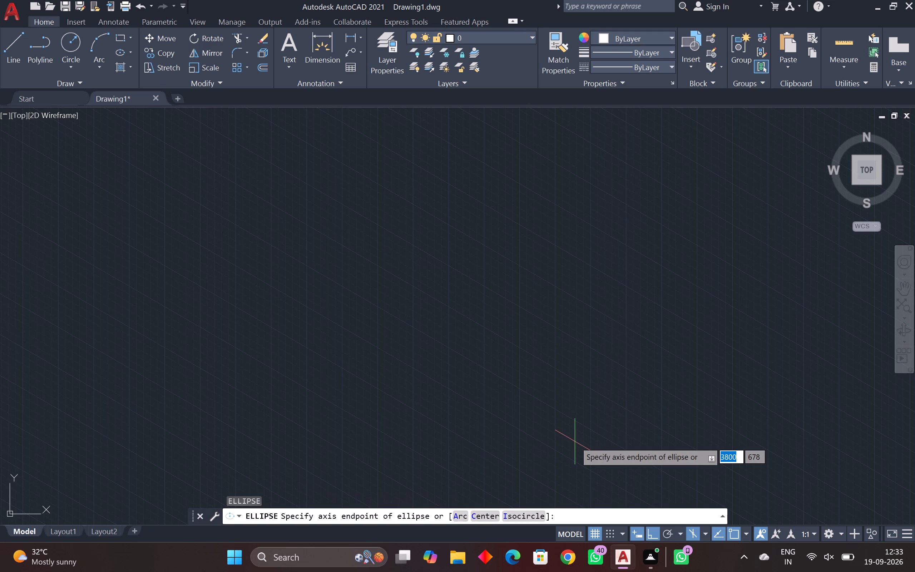
pyautogui.click(524, 515)
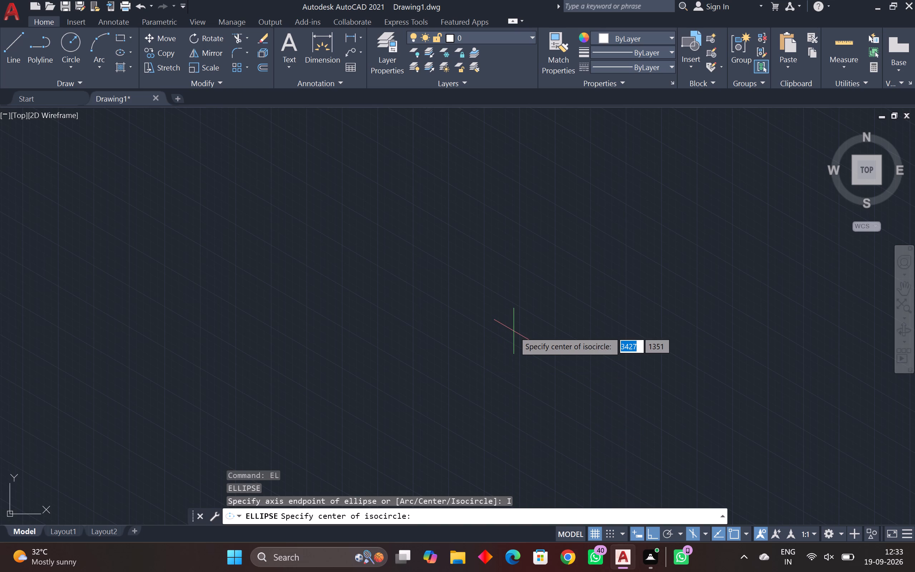
pyautogui.click(436, 317)
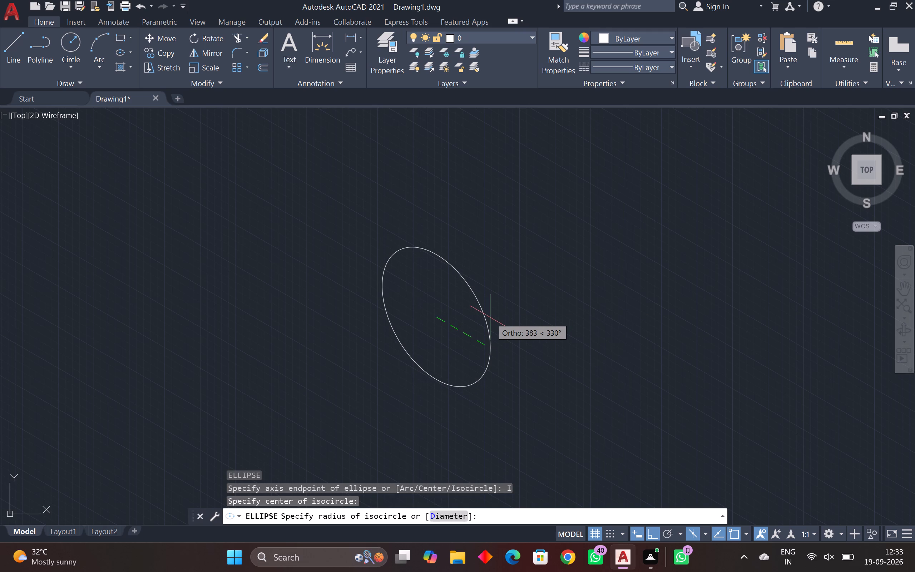
pyautogui.press('F5')
pyautogui.press('F5')
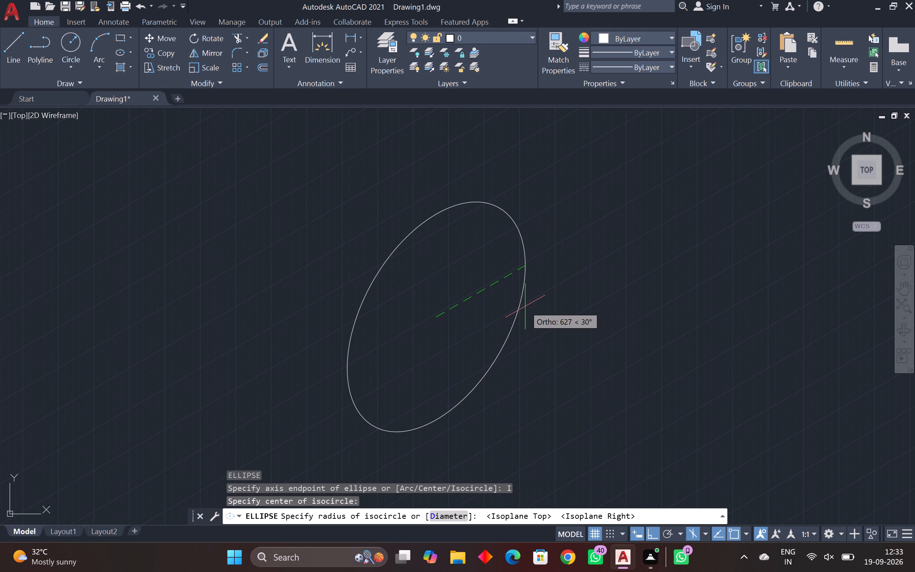
pyautogui.write('50')
pyautogui.press('Return')
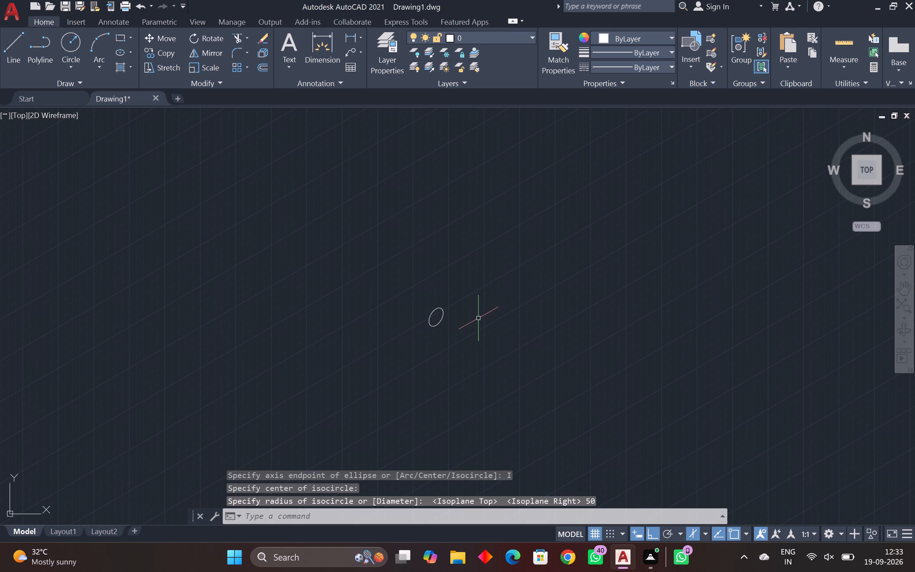
# Delete the isocircle of radius 50 mm.
pyautogui.scroll(4, 441, 324)
pyautogui.scroll(3, 409, 316)
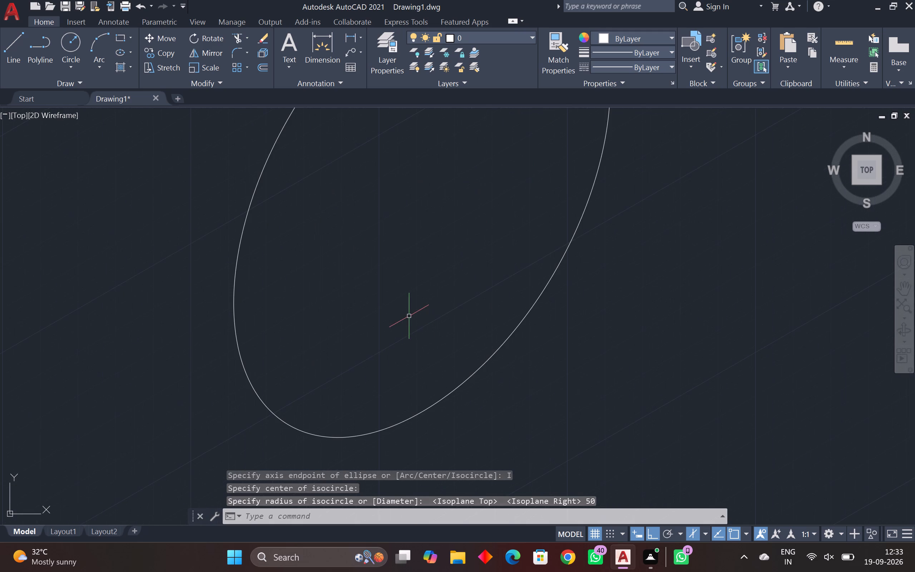
pyautogui.moveTo(409, 316); pyautogui.dragTo(481, 374, button='middle')
pyautogui.scroll(-2, 481, 374)
pyautogui.moveTo(481, 374); pyautogui.dragTo(426, 367, button='middle')
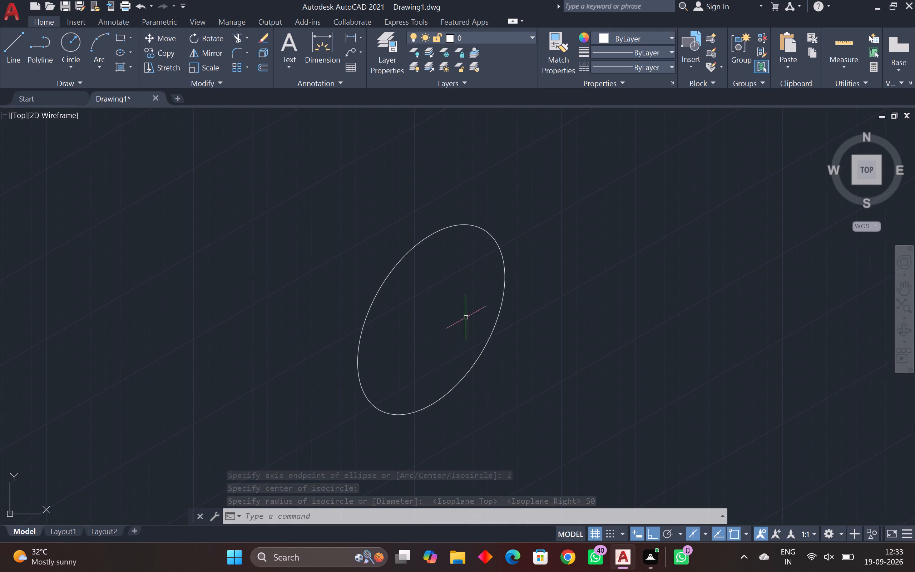
pyautogui.moveTo(541, 236); pyautogui.dragTo(518, 245)
pyautogui.click(430, 298)
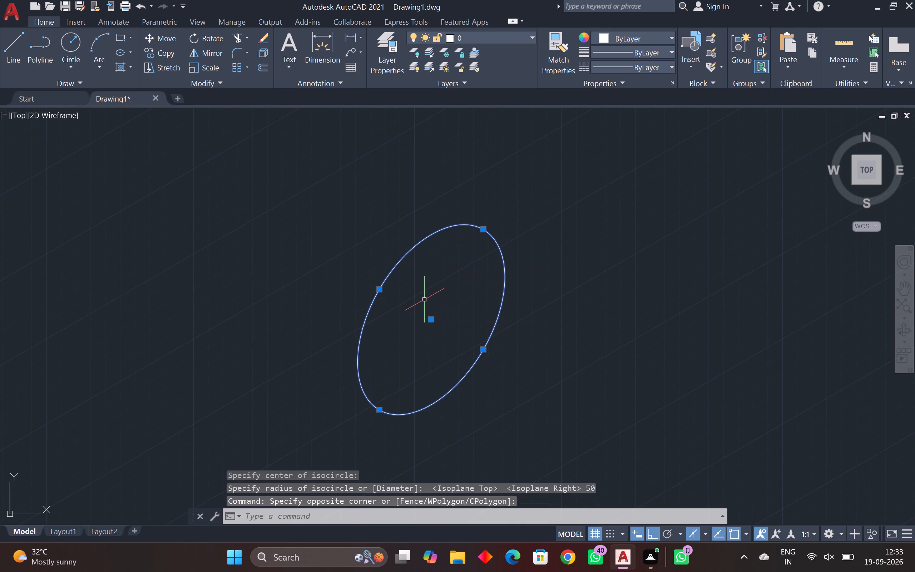
pyautogui.press('Delete')
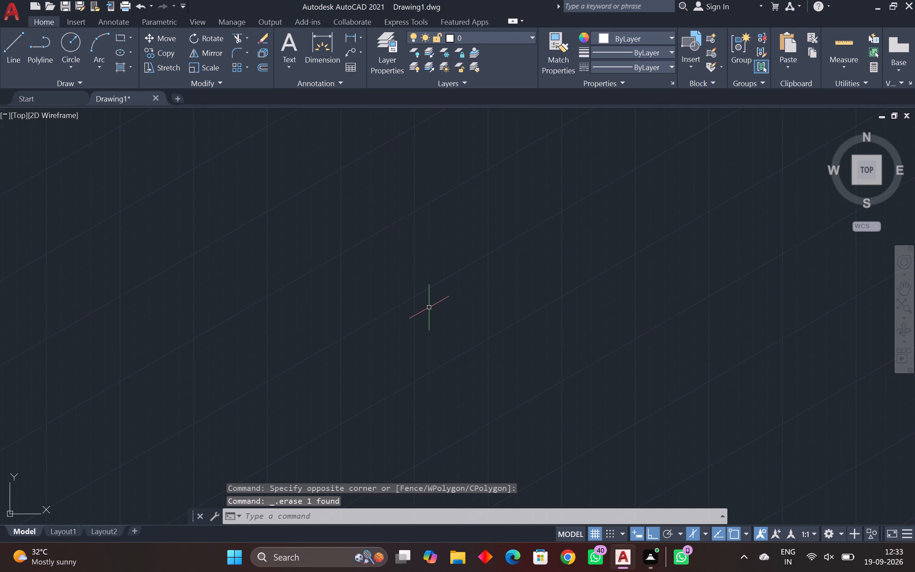
# Draw an isocircle with a diameter of 50 mm on the right isoplane, centred in the open drawing area.
pyautogui.write('el')
pyautogui.press('space')
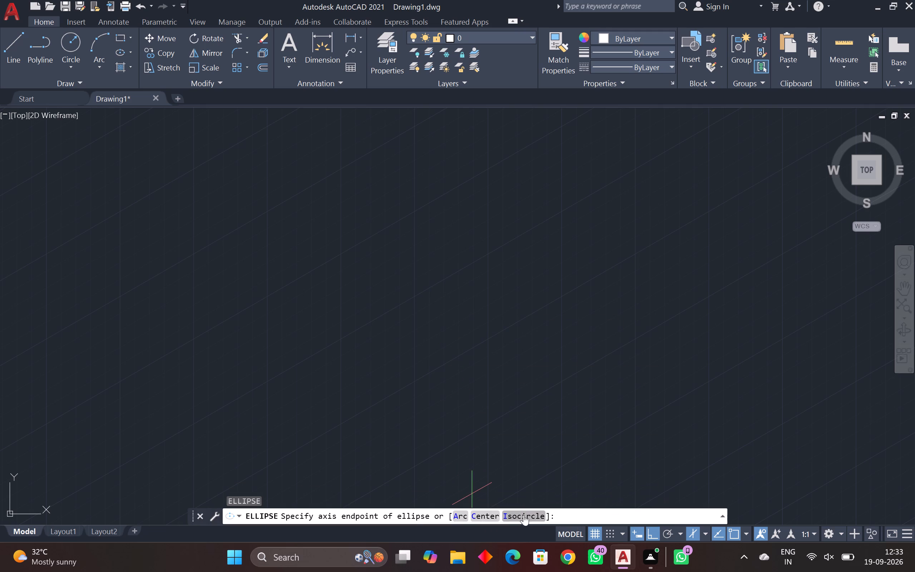
pyautogui.click(525, 518)
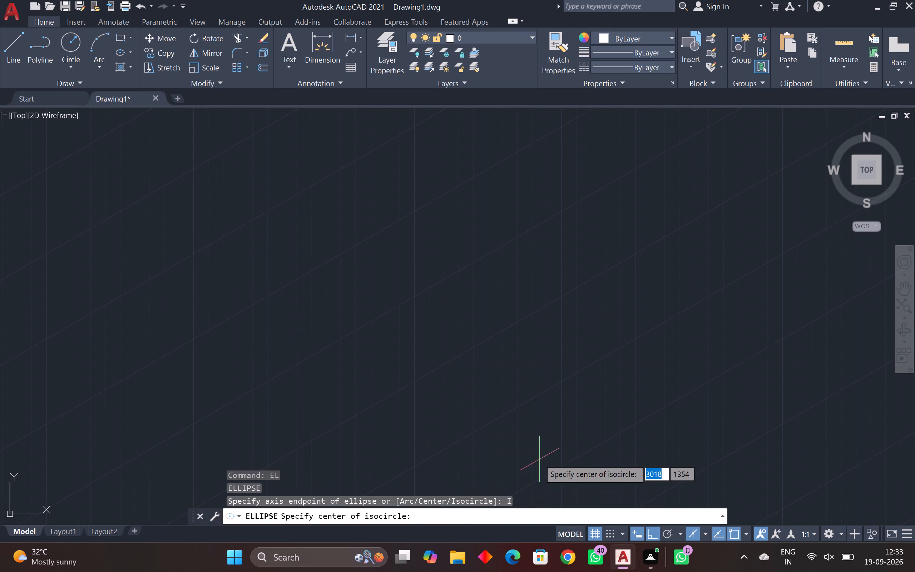
pyautogui.click(397, 273)
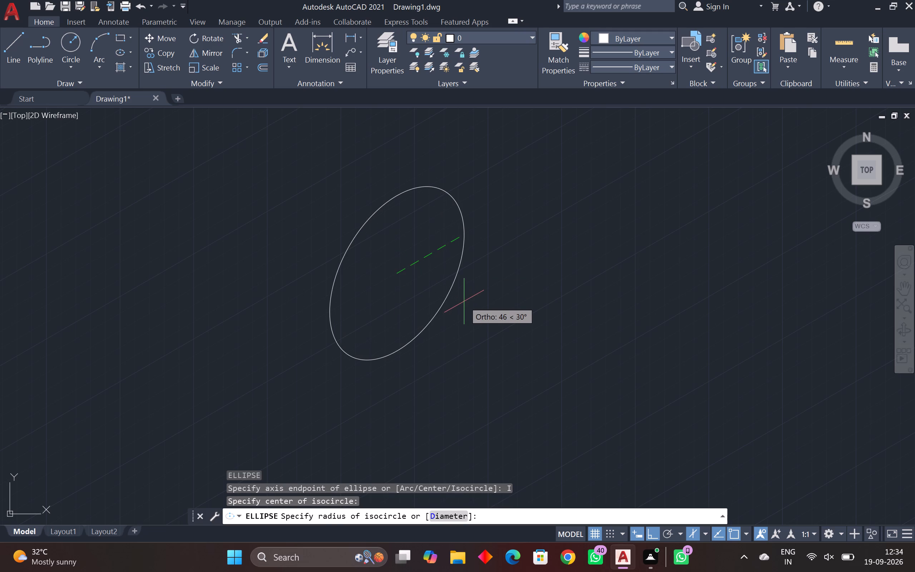
pyautogui.write('d')
pyautogui.press('space')
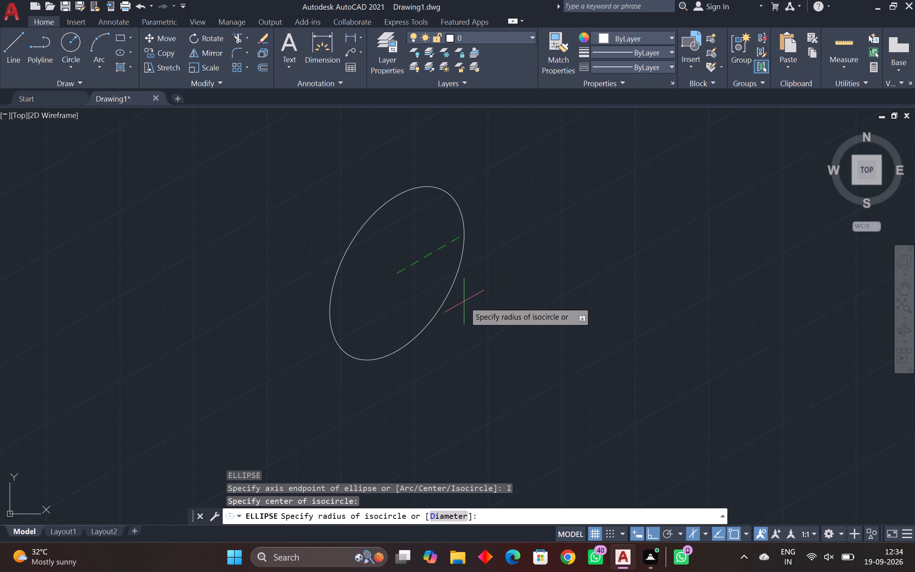
pyautogui.write('50')
pyautogui.press('Return')
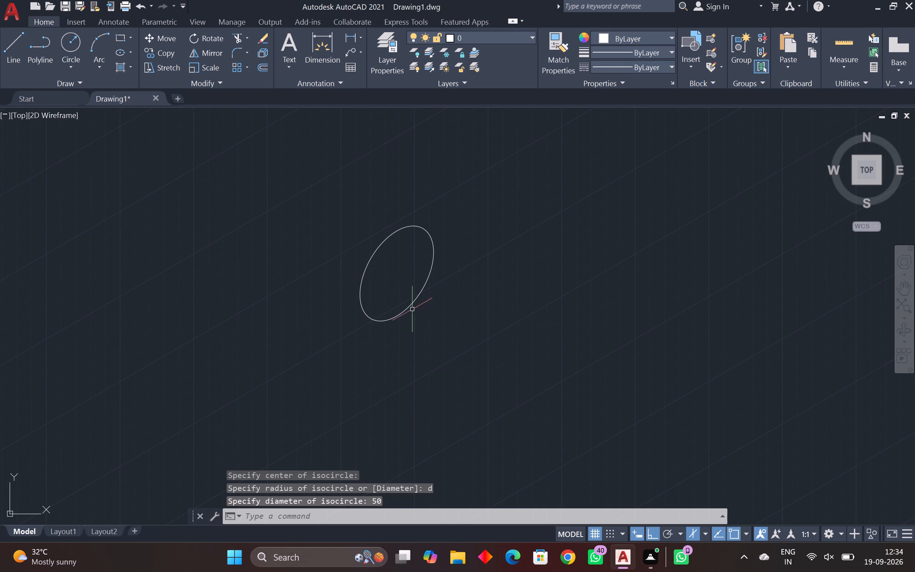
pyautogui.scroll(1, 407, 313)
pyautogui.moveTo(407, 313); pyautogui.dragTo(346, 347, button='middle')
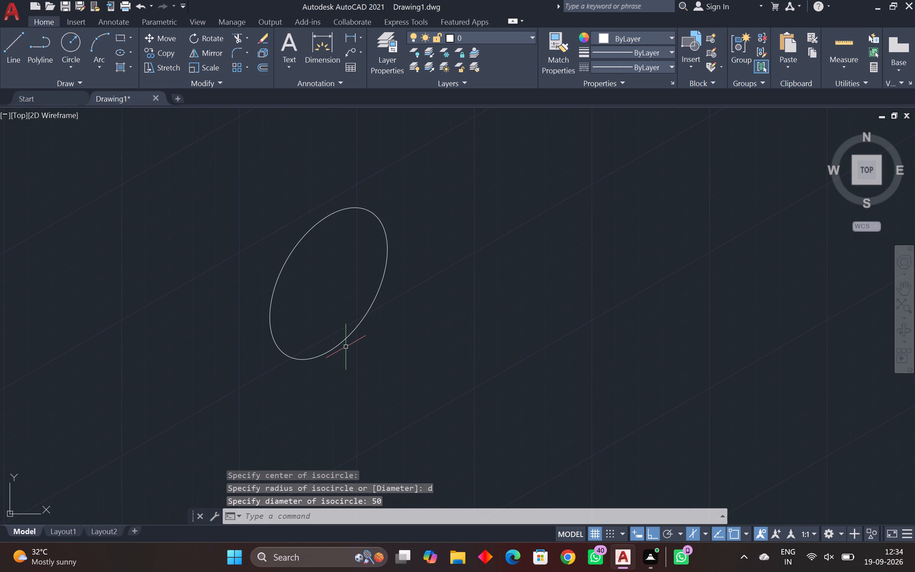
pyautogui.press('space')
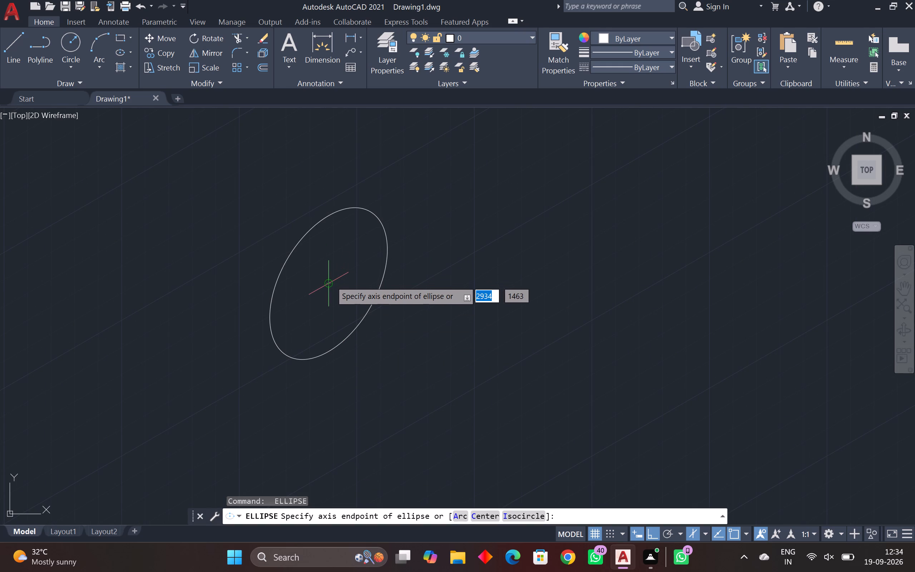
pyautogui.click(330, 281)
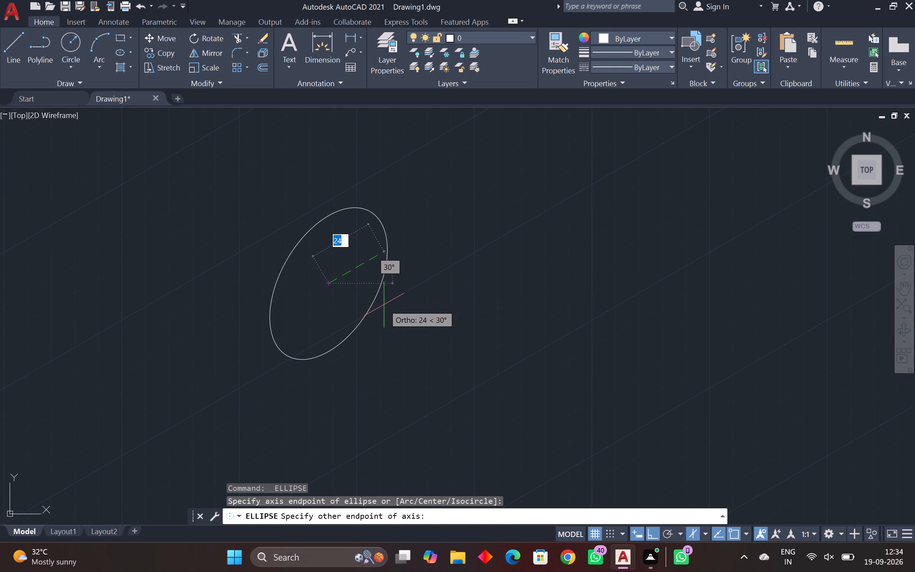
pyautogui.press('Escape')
# Draw a concentric isocircle with a diameter of 25 mm inside the existing isocircle, sharing its centre.
pyautogui.press('space')
pyautogui.click(515, 522)
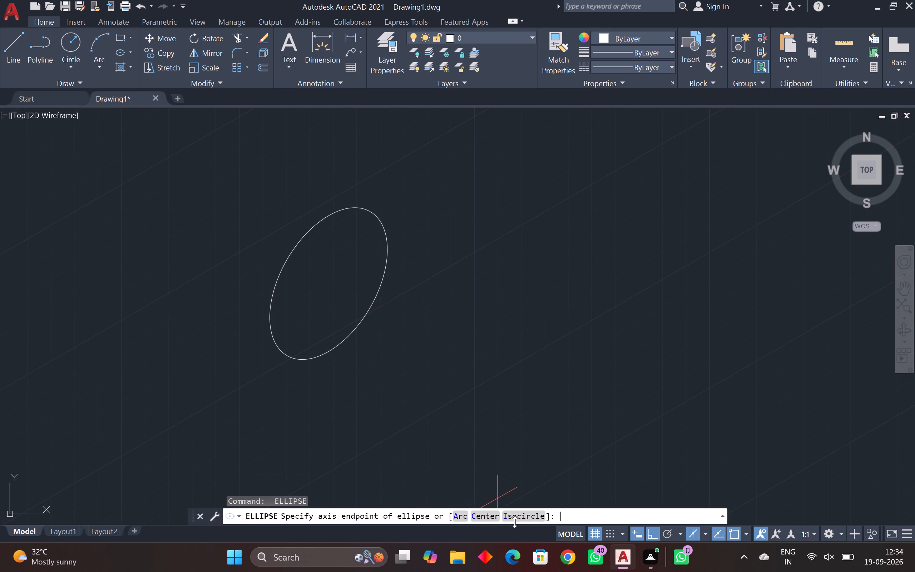
pyautogui.click(523, 515)
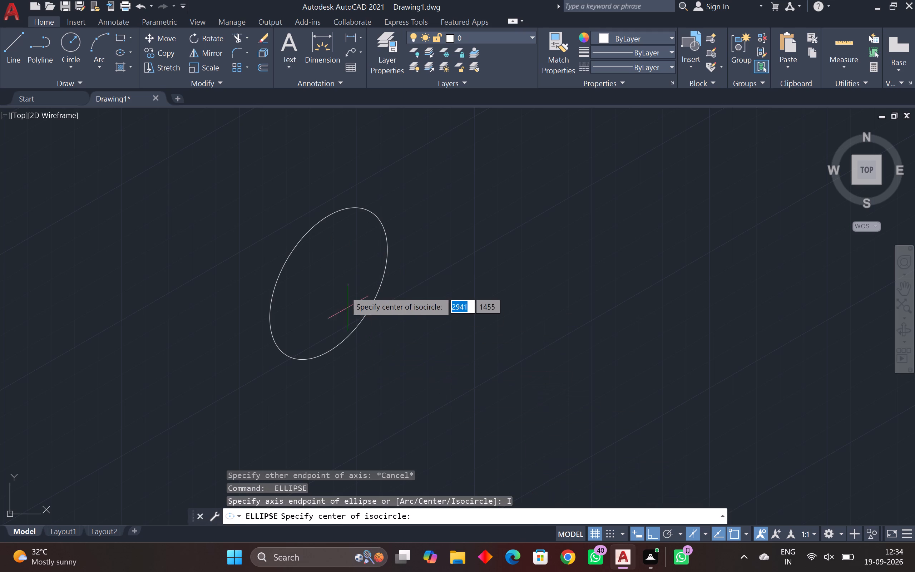
pyautogui.click(327, 283)
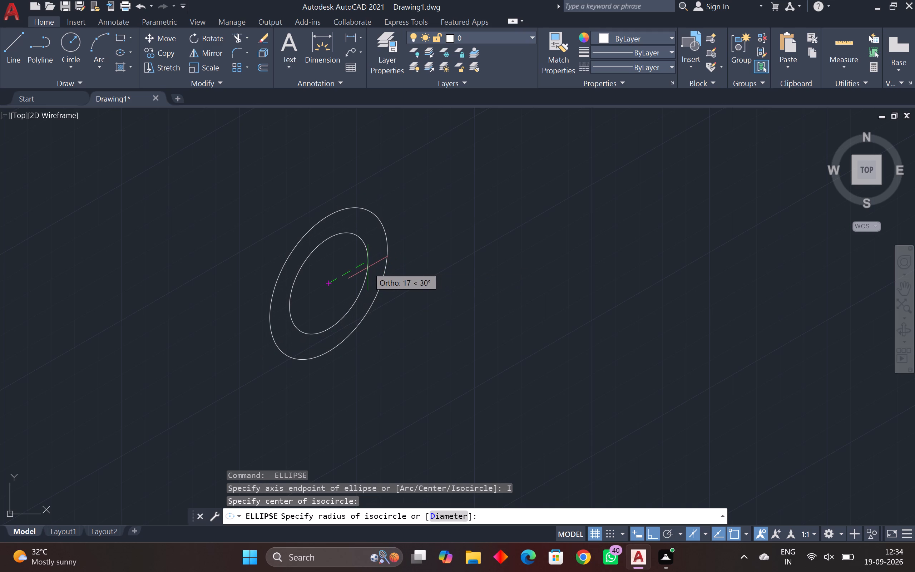
pyautogui.write('d')
pyautogui.press('space')
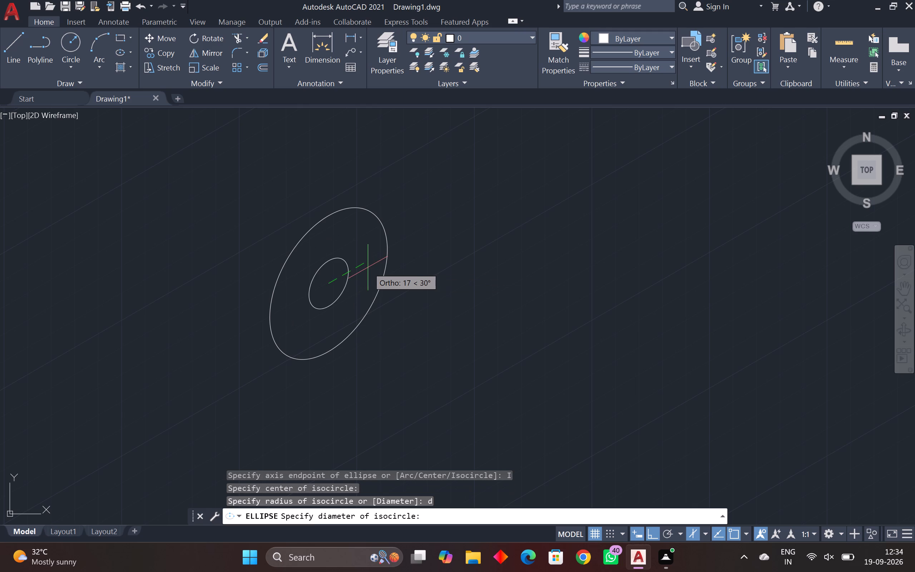
pyautogui.write('25')
pyautogui.press('Return')
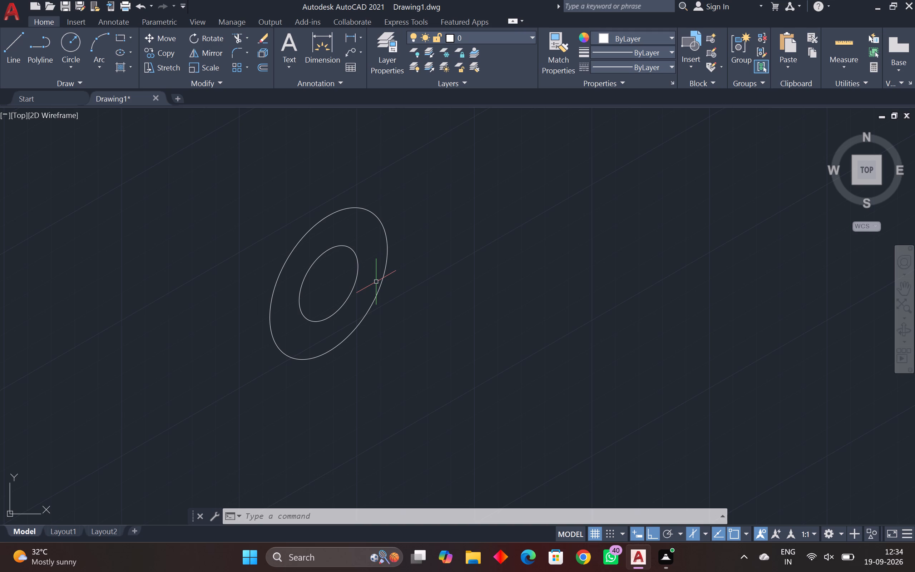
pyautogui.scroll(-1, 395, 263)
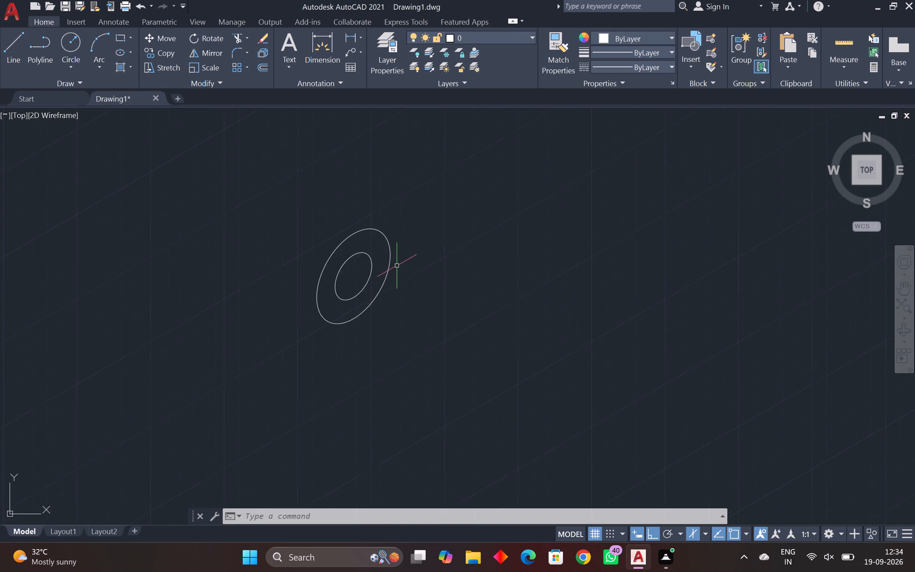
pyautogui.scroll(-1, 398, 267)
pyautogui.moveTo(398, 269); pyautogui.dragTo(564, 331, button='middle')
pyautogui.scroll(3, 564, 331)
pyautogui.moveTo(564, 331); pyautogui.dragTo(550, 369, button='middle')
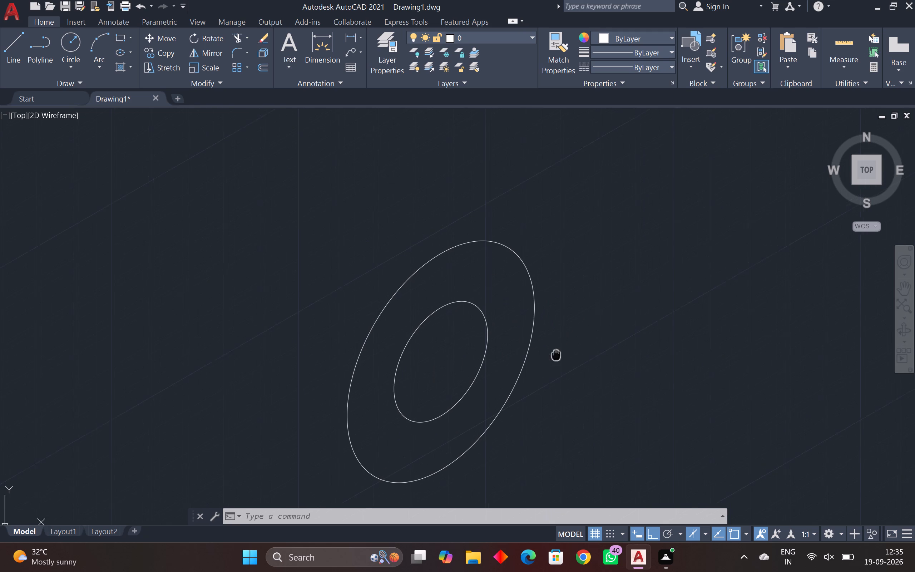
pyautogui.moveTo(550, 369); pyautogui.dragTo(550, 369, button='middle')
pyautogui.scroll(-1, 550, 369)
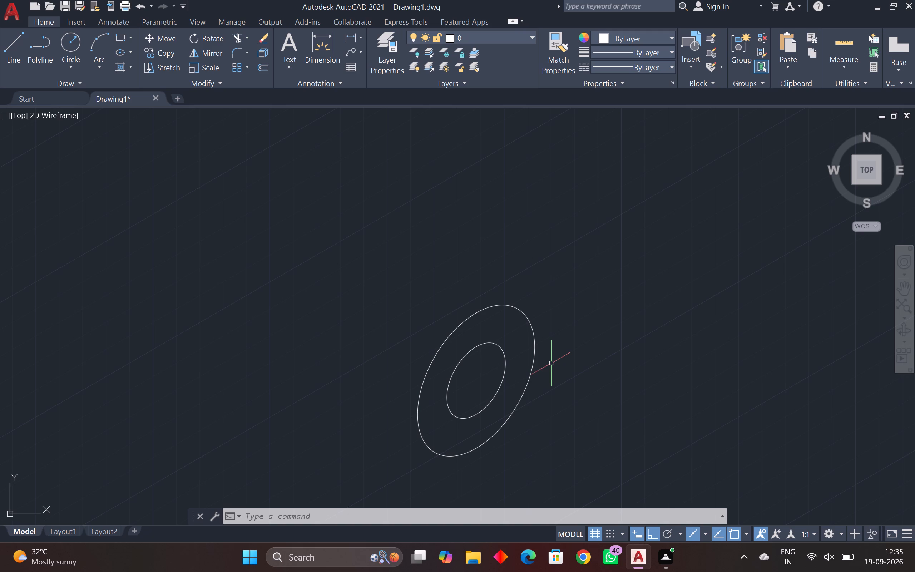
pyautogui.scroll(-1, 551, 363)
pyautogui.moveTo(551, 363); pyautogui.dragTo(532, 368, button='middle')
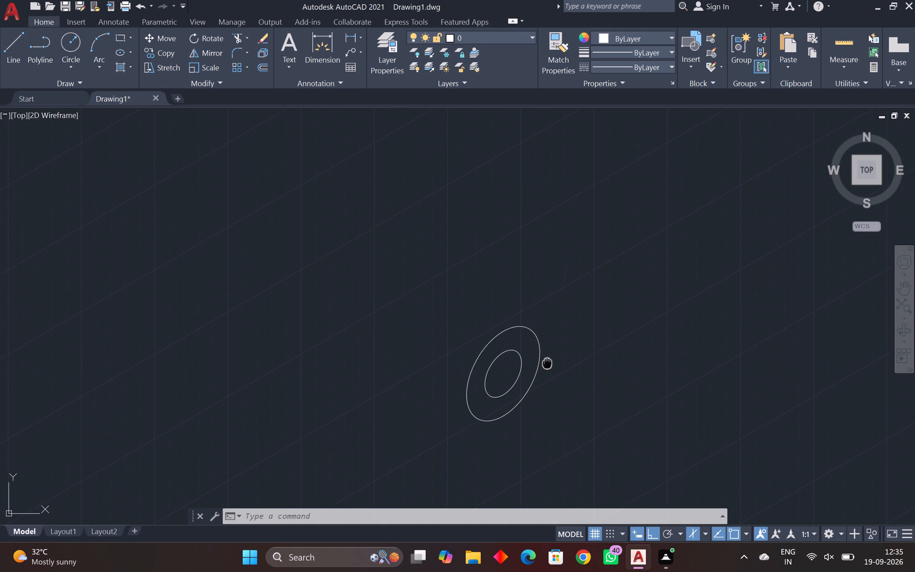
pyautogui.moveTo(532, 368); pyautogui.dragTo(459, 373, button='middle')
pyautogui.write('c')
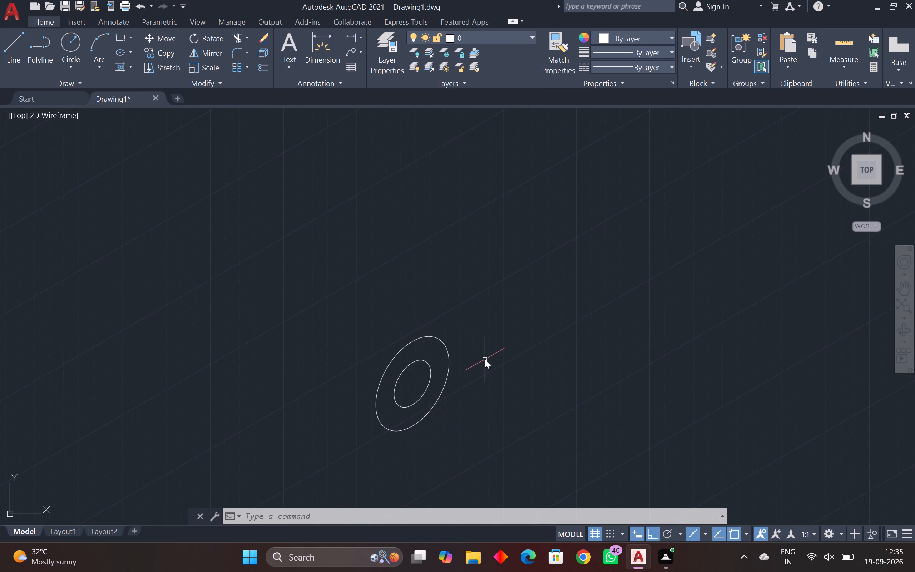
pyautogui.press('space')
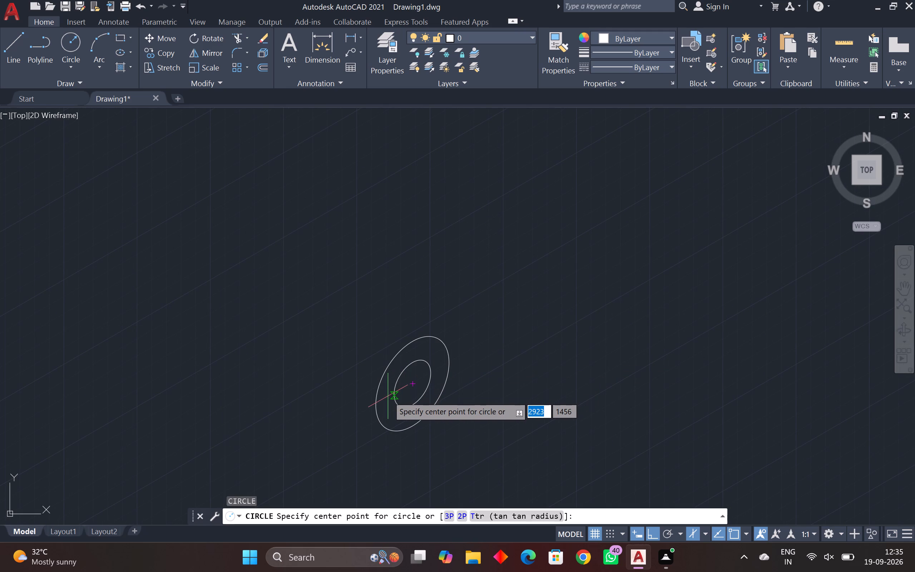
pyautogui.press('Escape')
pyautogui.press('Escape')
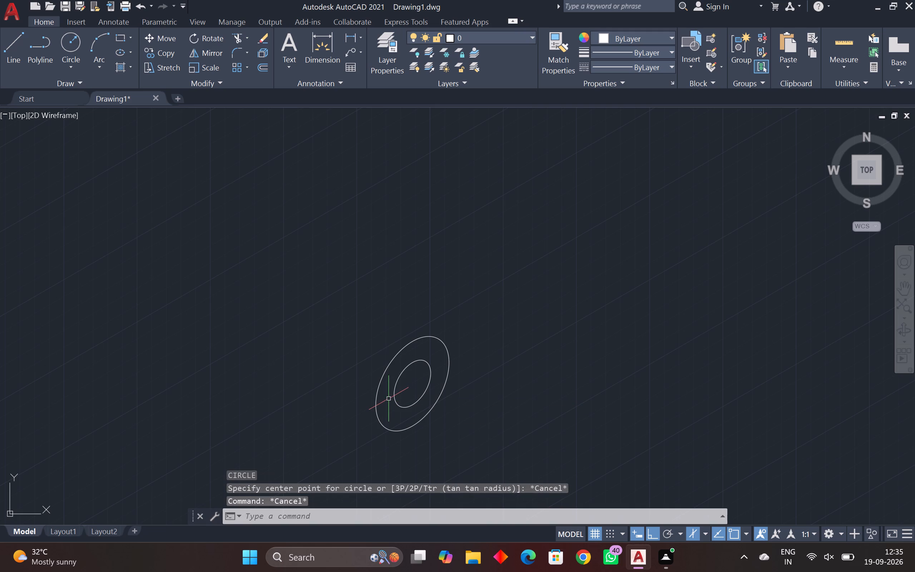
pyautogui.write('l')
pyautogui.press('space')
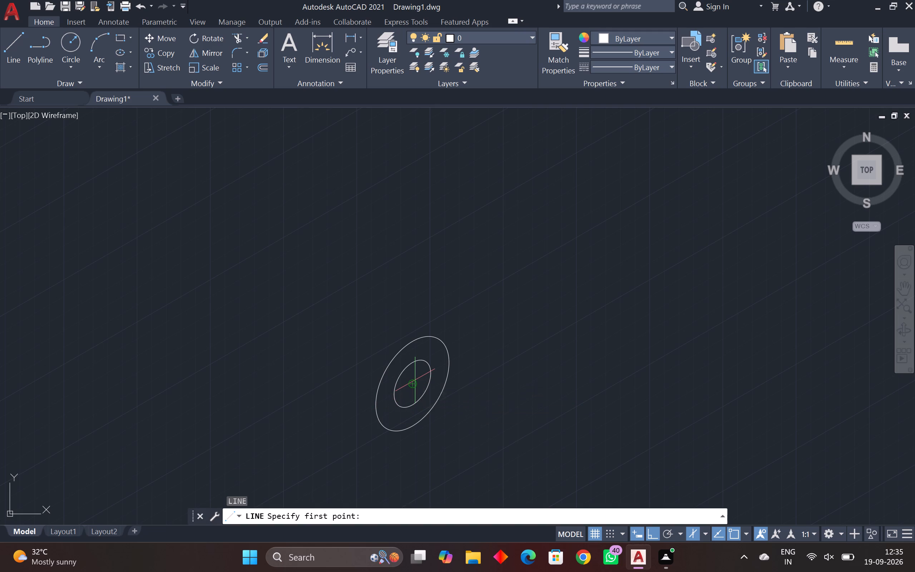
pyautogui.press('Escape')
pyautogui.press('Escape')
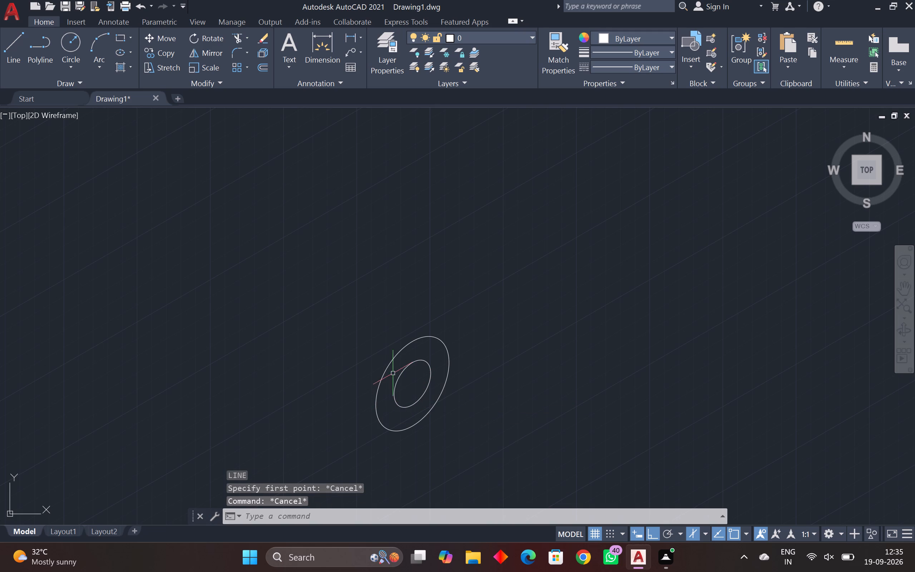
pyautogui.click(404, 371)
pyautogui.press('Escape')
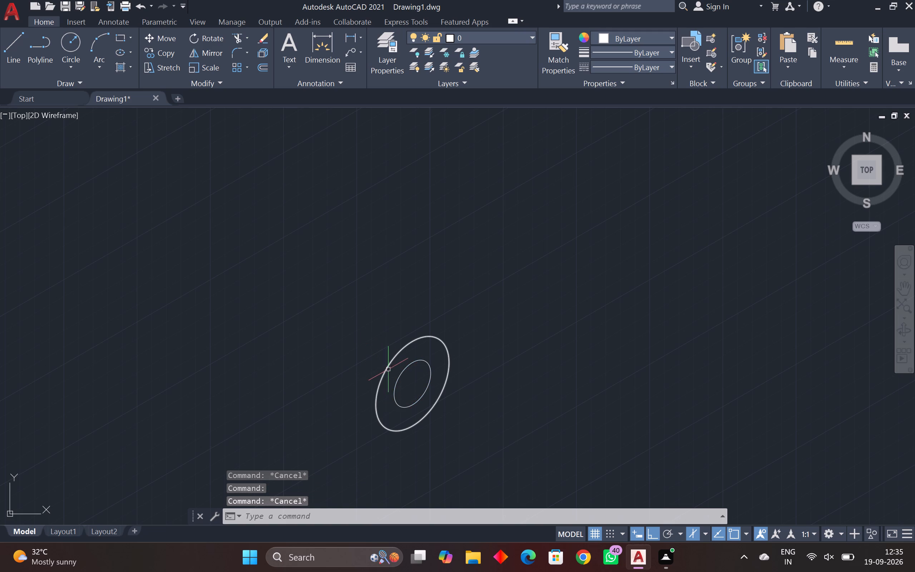
# Copy both isocircles from their common centre 46 mm along the 150° axis, switching to the left isoplane.
pyautogui.moveTo(413, 376); pyautogui.dragTo(354, 368)
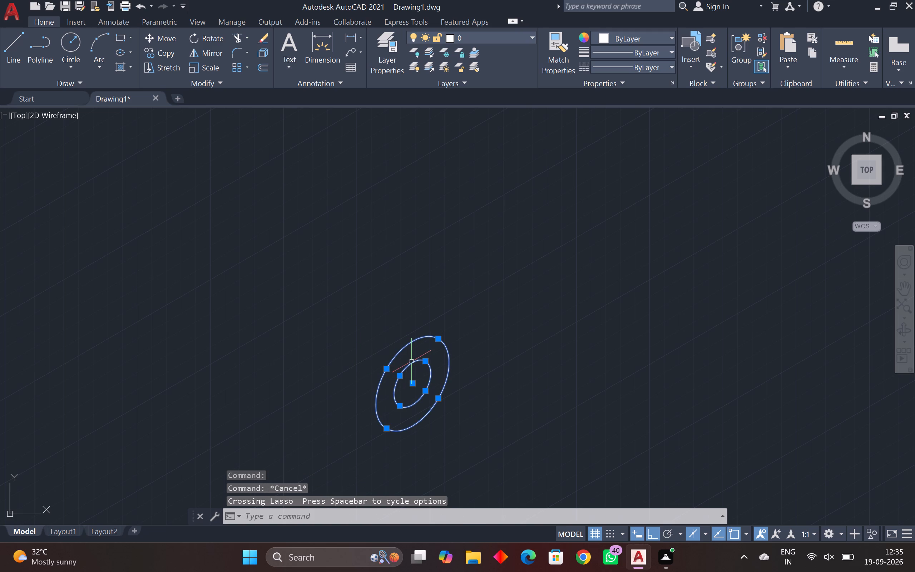
pyautogui.press('c')
pyautogui.write('o')
pyautogui.press('space')
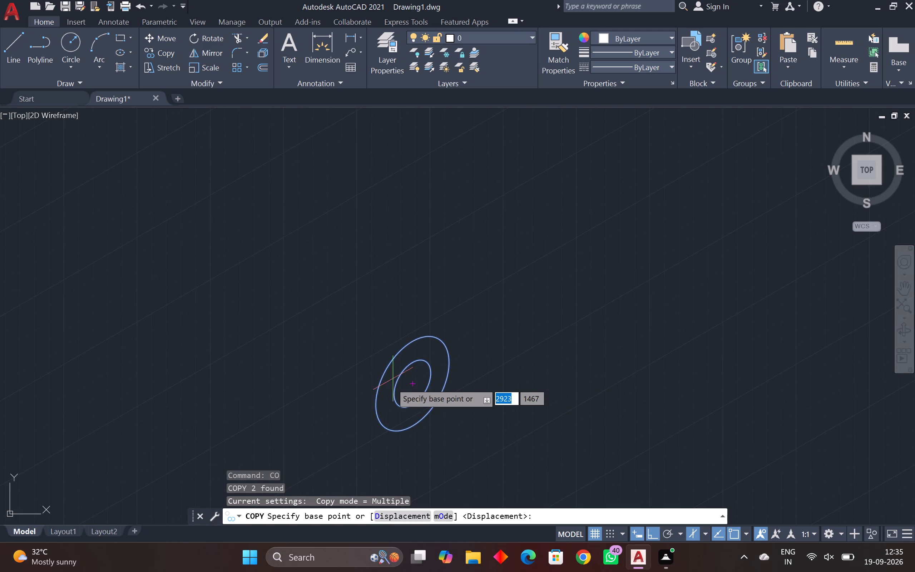
pyautogui.click(414, 382)
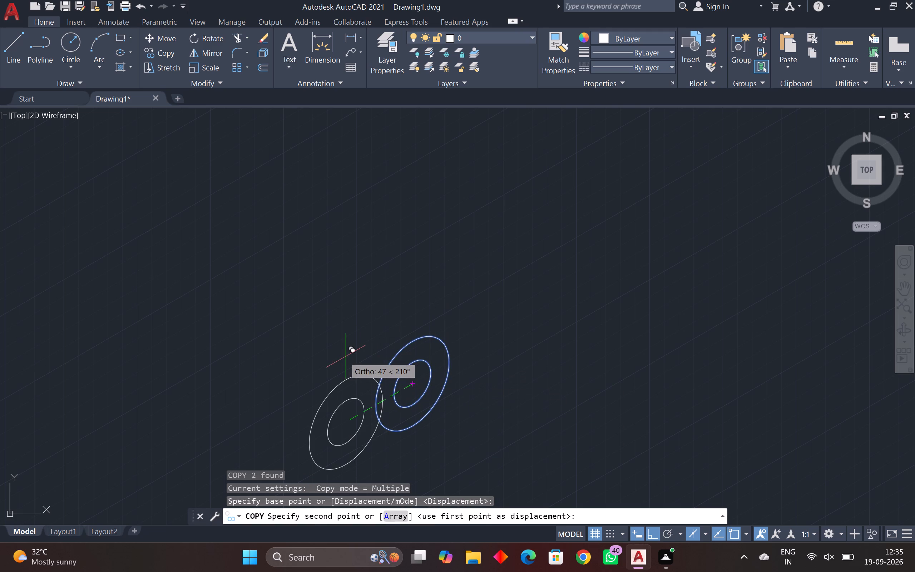
pyautogui.press('F5')
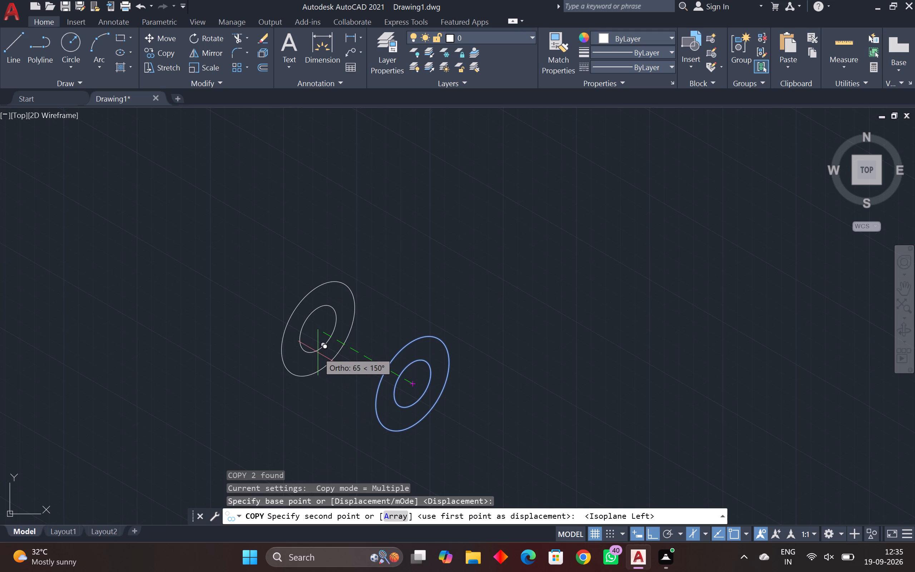
pyautogui.write('46')
pyautogui.press('Return')
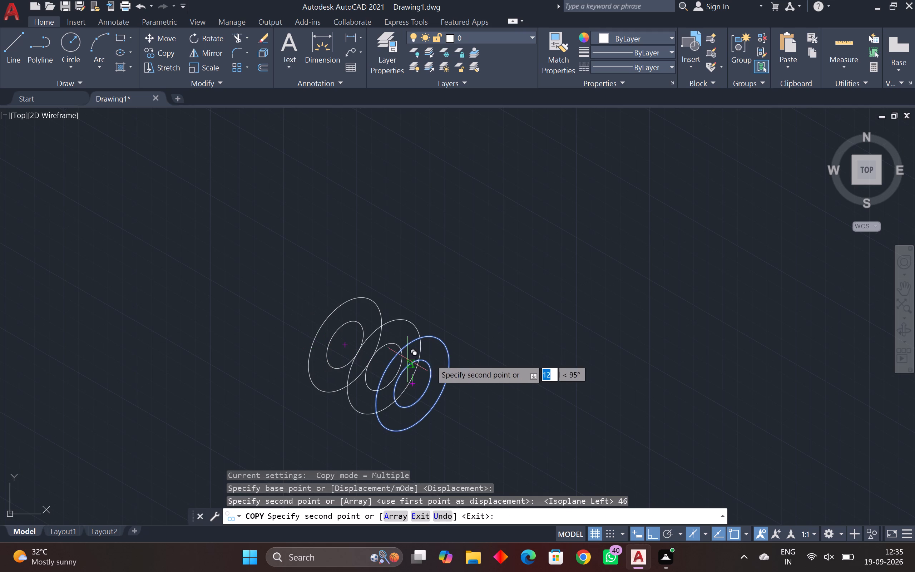
pyautogui.press('Escape')
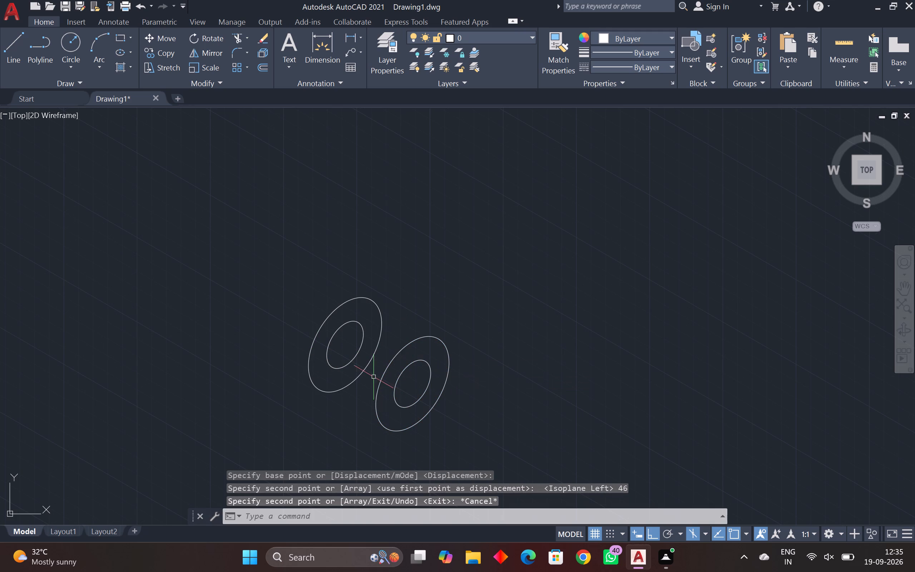
# Delete the small inner isocircle of the copied pair.
pyautogui.moveTo(353, 360); pyautogui.dragTo(337, 363)
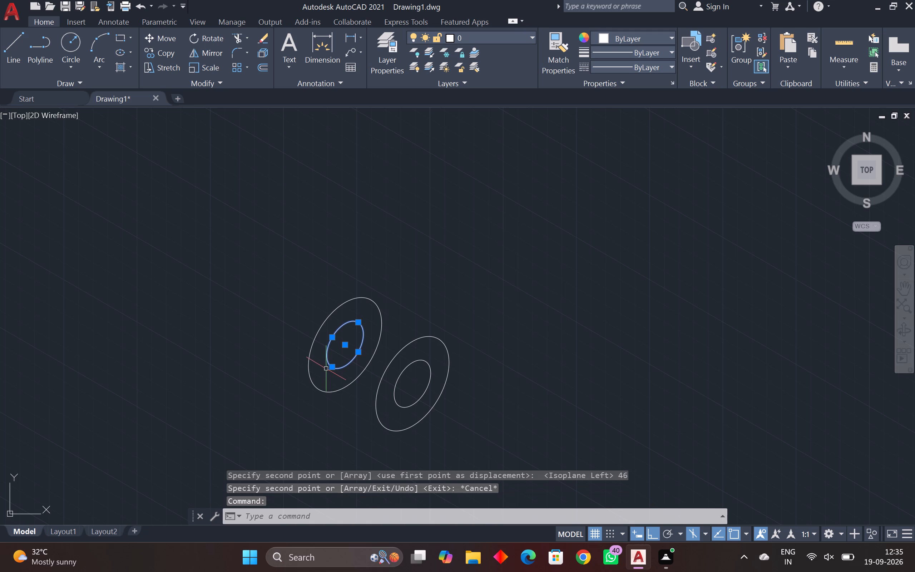
pyautogui.press('Delete')
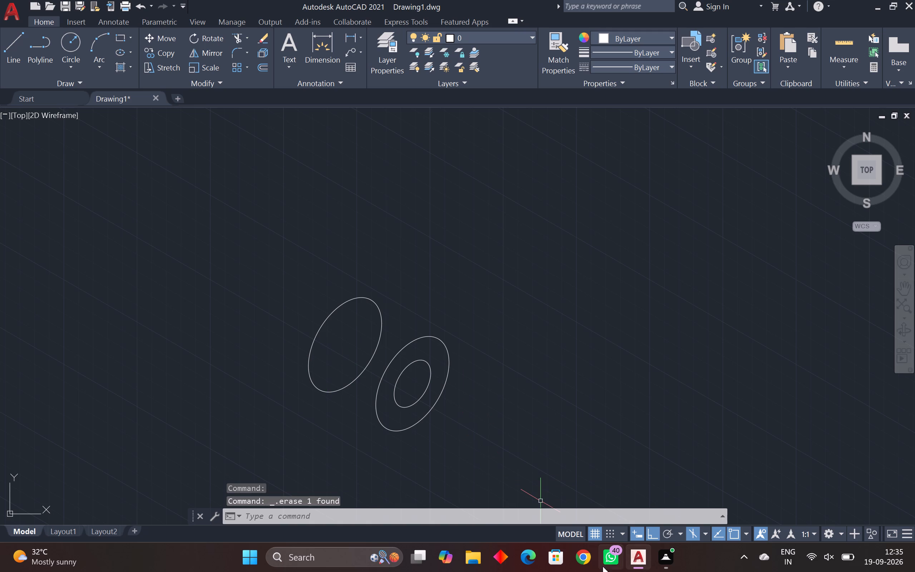
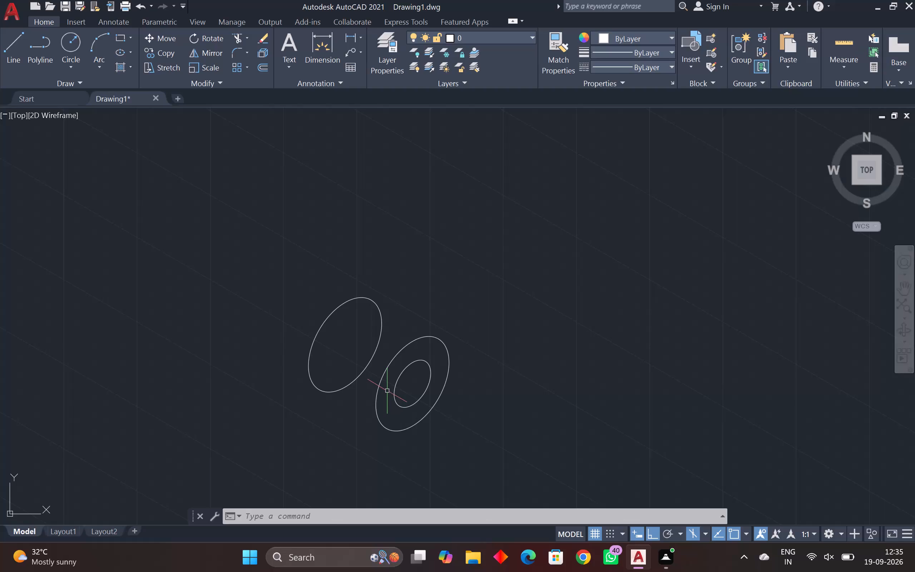
# Draw a line joining the upper quadrants of the front and rear 50 mm isocircles.
pyautogui.press('l')
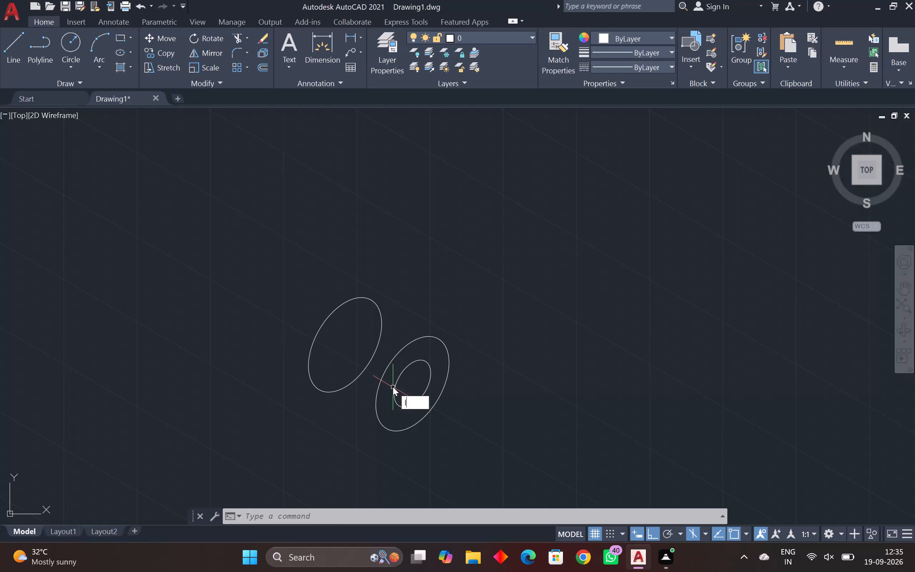
pyautogui.press('space')
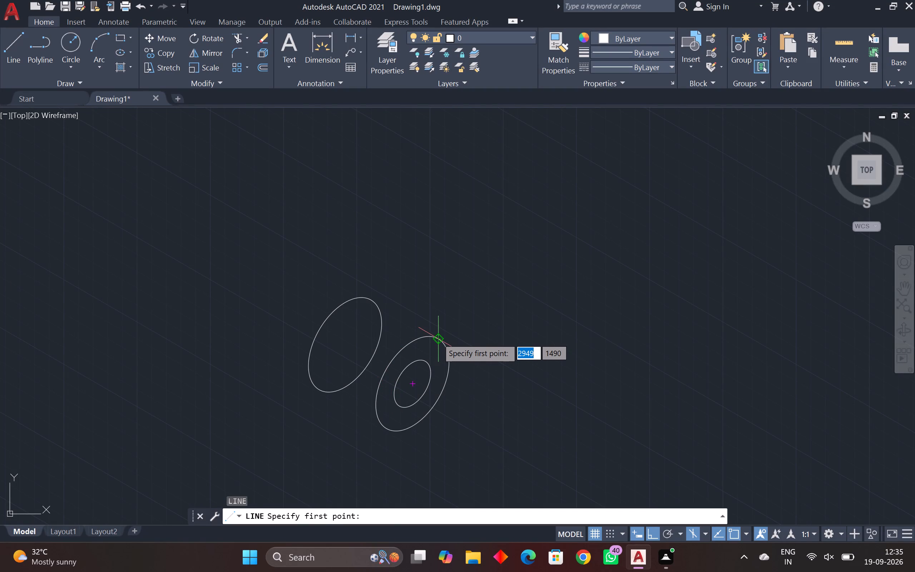
pyautogui.click(437, 338)
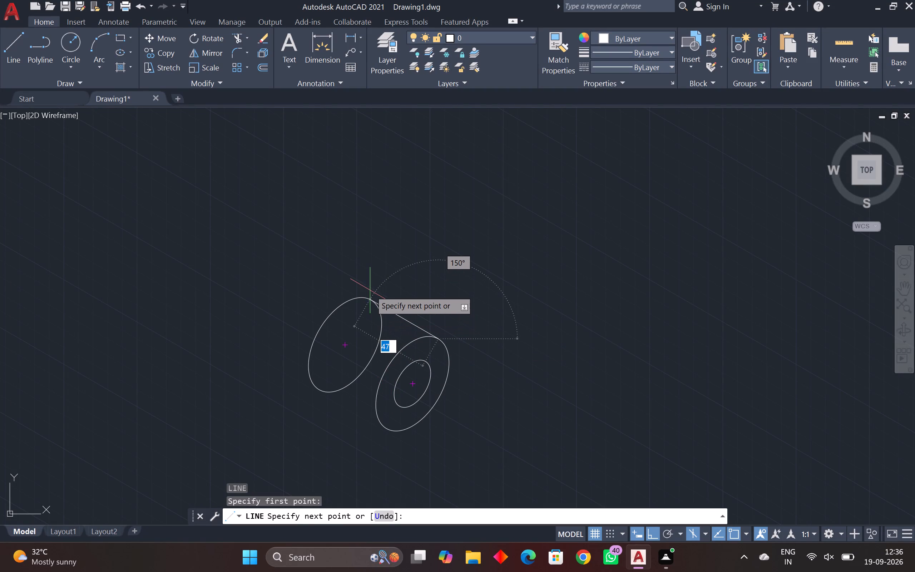
pyautogui.click(369, 301)
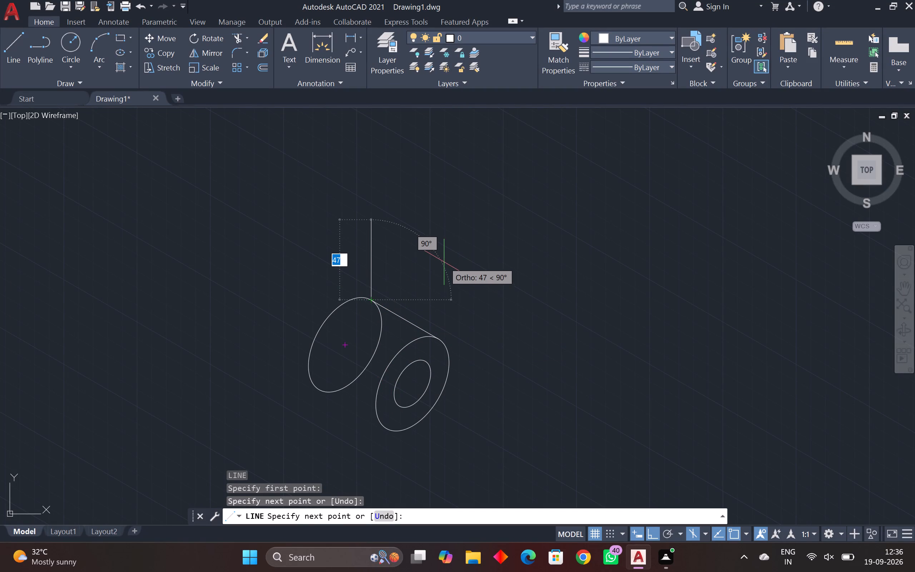
pyautogui.press('Escape')
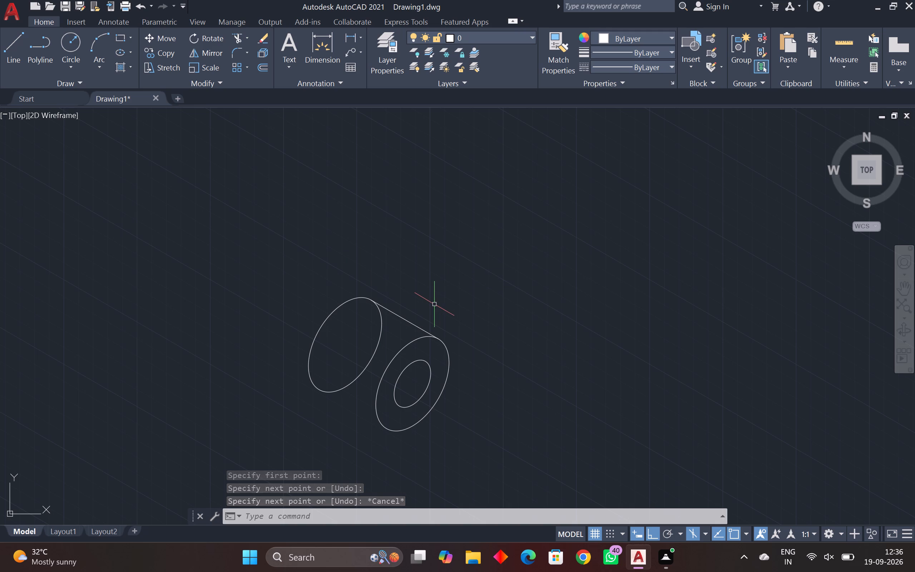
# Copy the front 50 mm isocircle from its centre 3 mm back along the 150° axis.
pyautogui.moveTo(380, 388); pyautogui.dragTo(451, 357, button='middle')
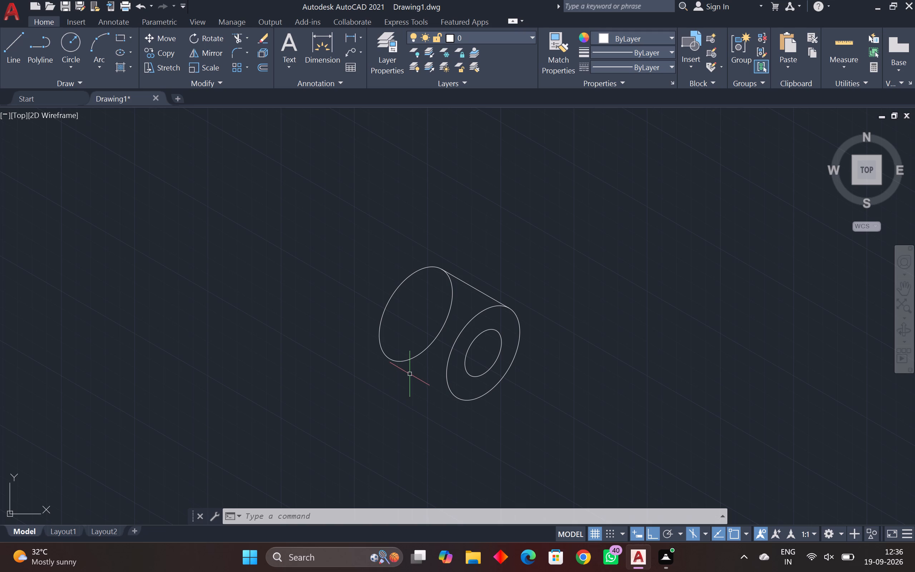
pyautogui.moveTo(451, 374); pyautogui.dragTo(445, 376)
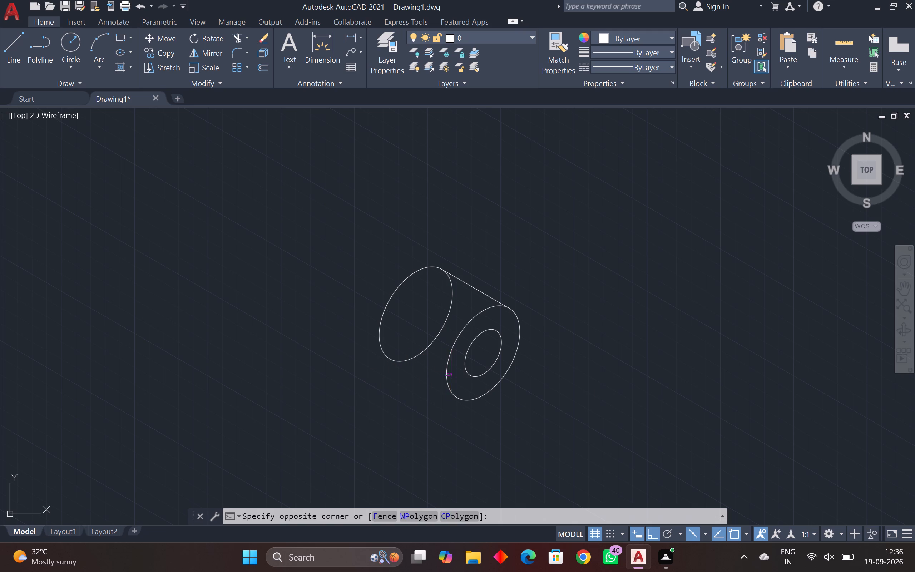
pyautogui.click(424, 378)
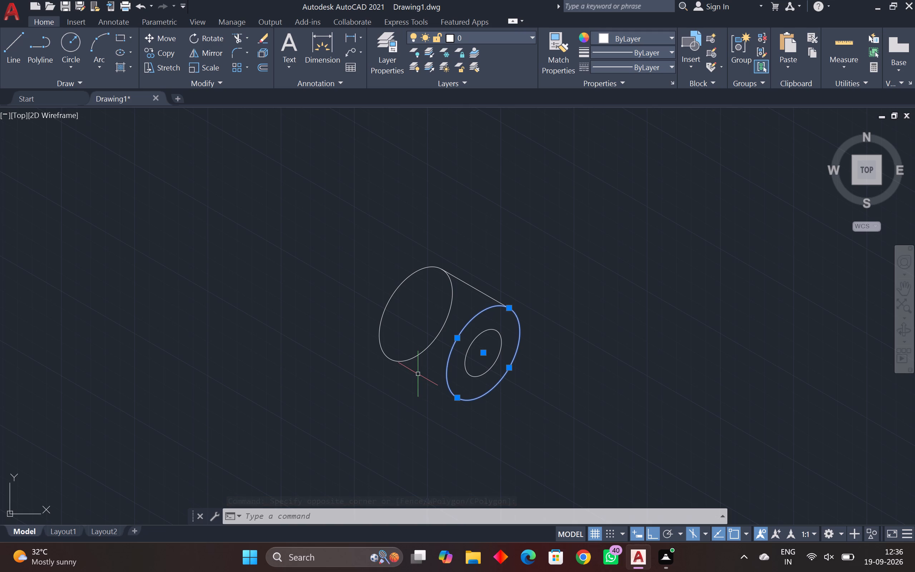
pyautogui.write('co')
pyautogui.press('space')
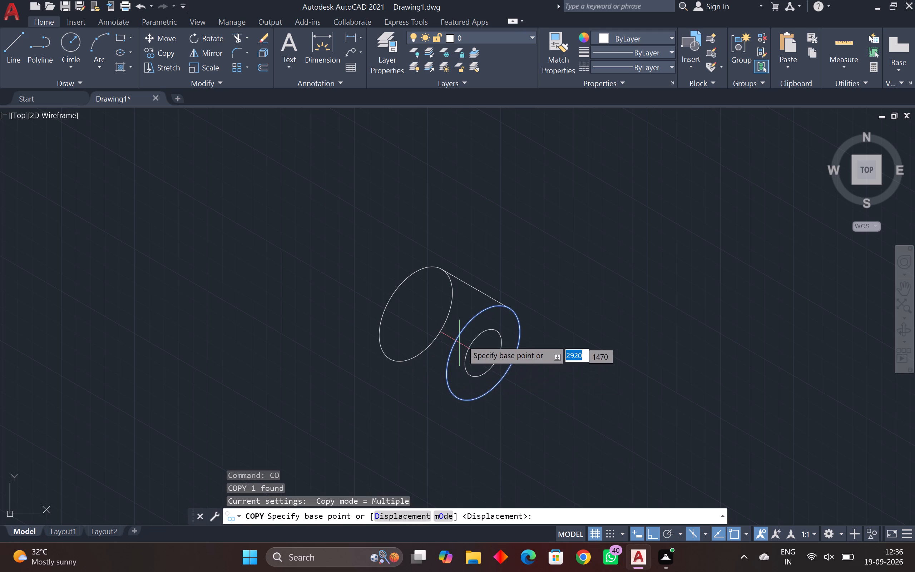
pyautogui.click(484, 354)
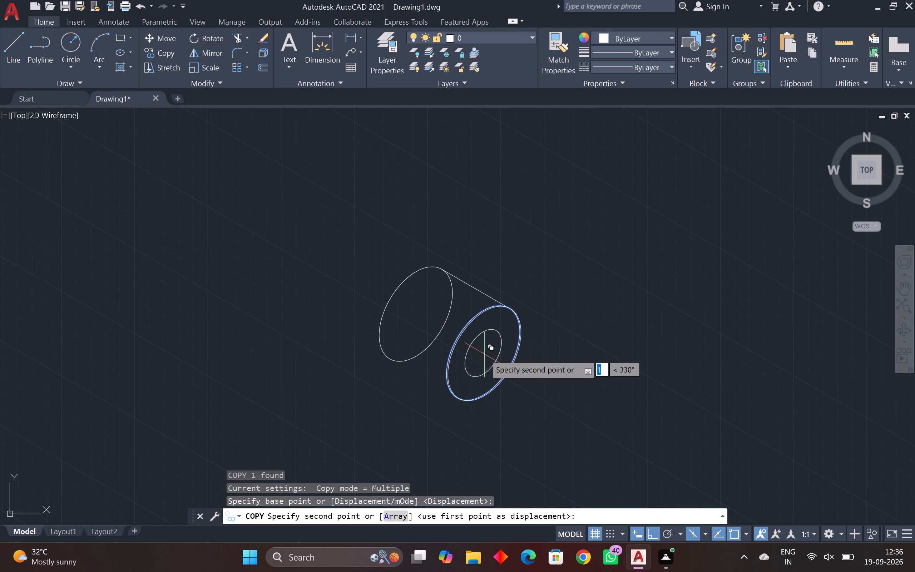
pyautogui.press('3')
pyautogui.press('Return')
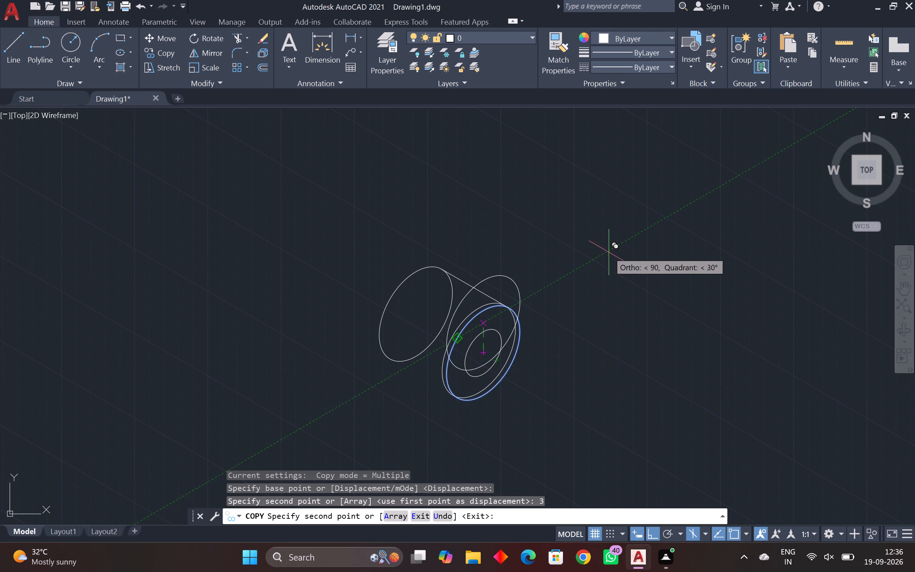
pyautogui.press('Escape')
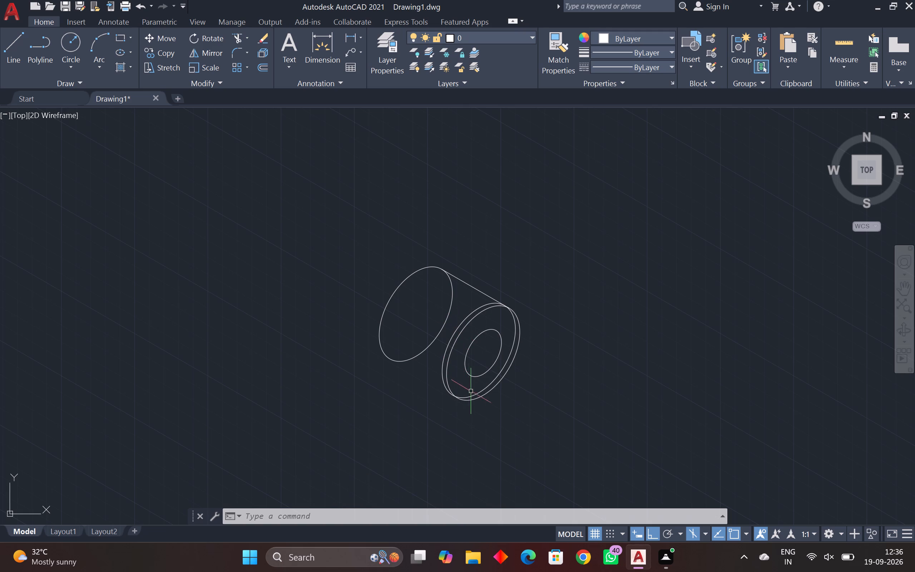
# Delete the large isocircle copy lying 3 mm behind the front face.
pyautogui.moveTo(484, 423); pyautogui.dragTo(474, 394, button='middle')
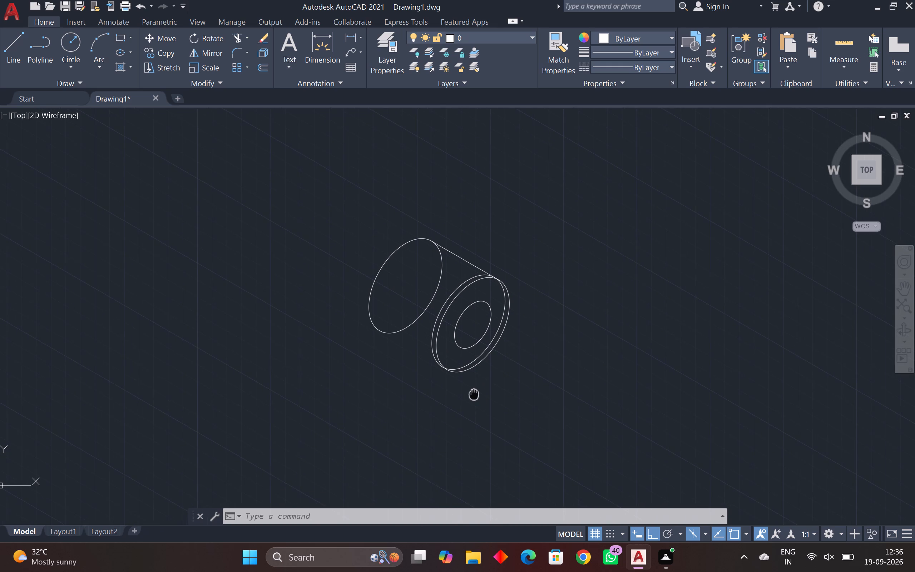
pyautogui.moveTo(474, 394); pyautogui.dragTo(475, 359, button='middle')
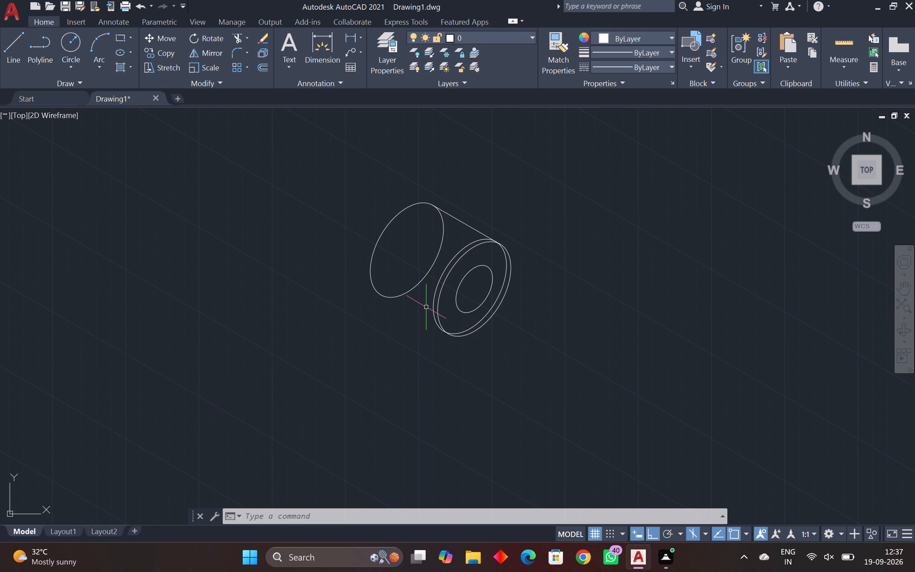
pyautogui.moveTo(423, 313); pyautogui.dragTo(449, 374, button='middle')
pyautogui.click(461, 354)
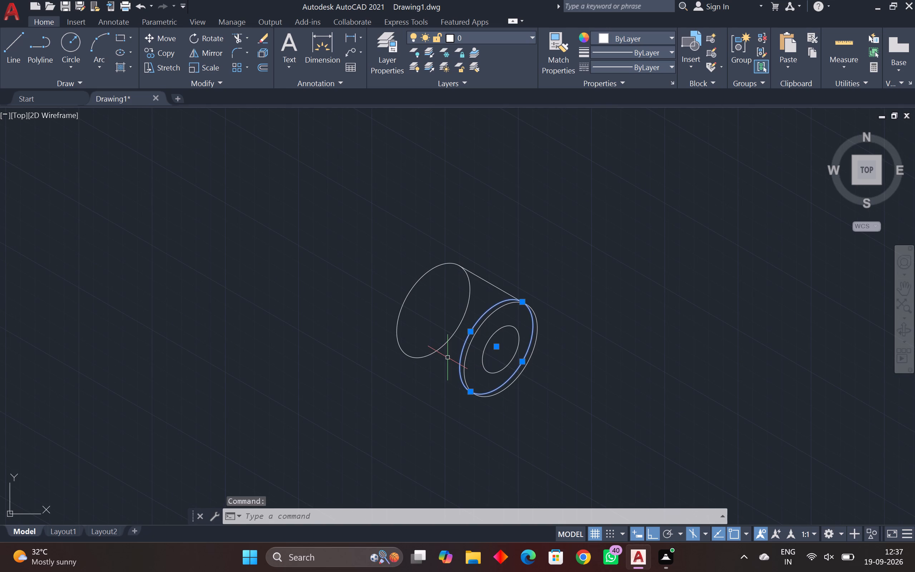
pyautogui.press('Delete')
# Copy the front 50 mm isocircle from its centre 14 mm back along the 150° axis.
pyautogui.click(463, 362)
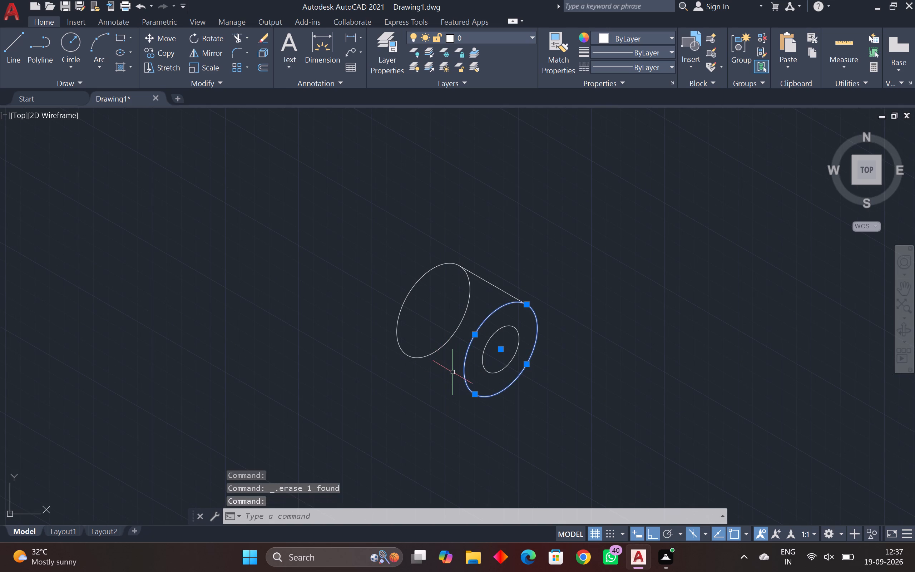
pyautogui.write('co')
pyautogui.press('space')
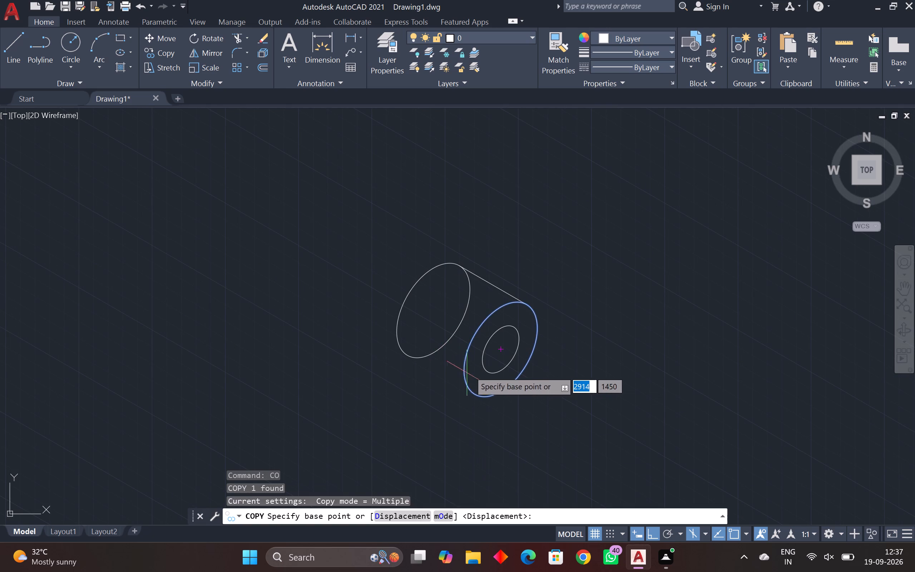
pyautogui.click(498, 351)
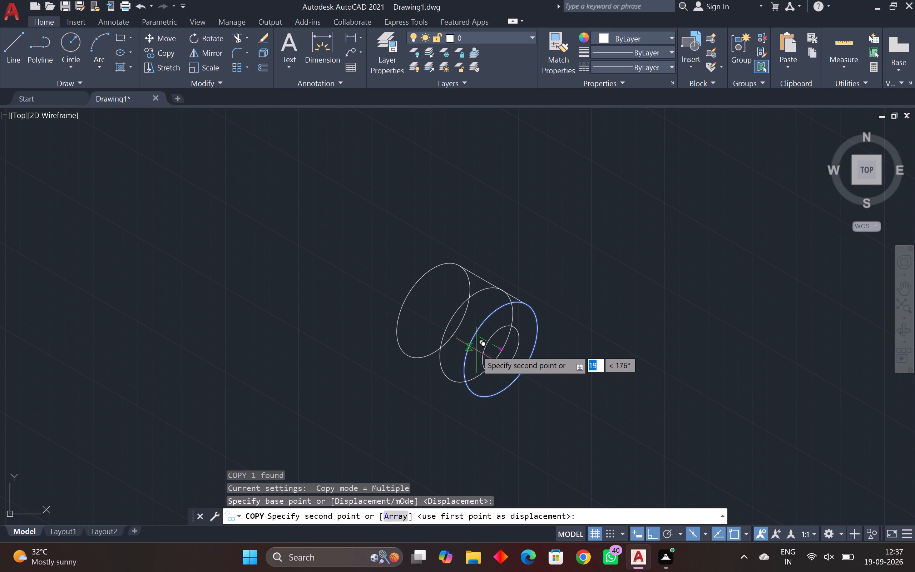
pyautogui.write('14')
pyautogui.press('Return')
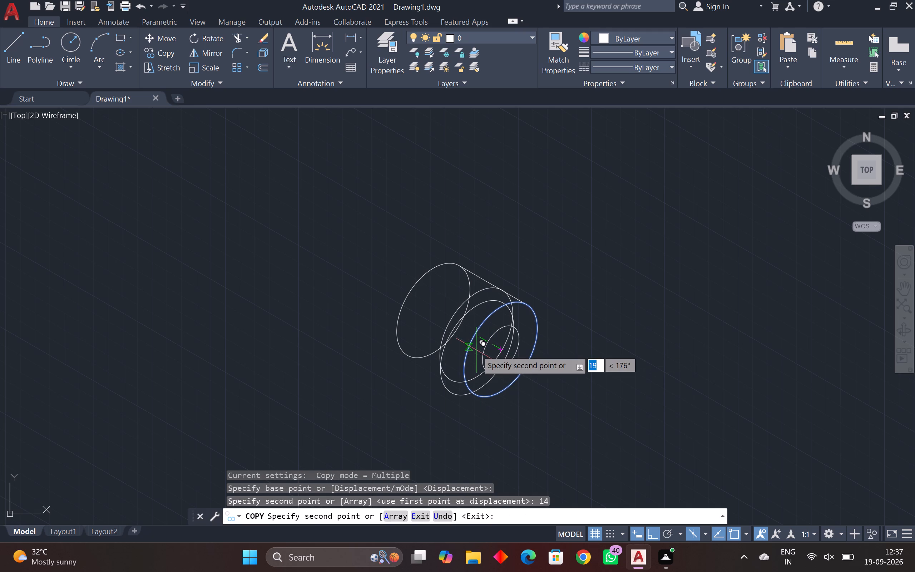
pyautogui.hotkey('ctrl', 'z')
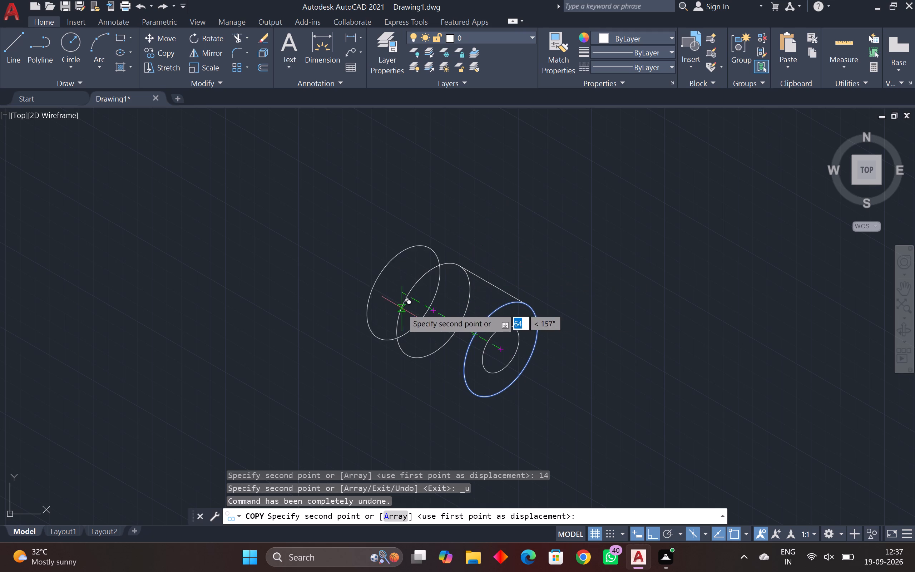
pyautogui.write('14')
pyautogui.press('Return')
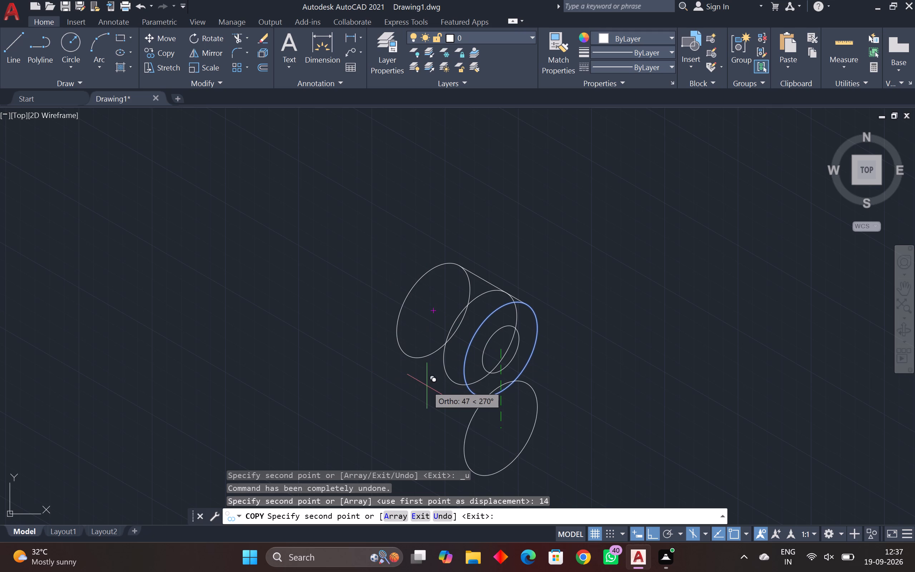
pyautogui.press('Escape')
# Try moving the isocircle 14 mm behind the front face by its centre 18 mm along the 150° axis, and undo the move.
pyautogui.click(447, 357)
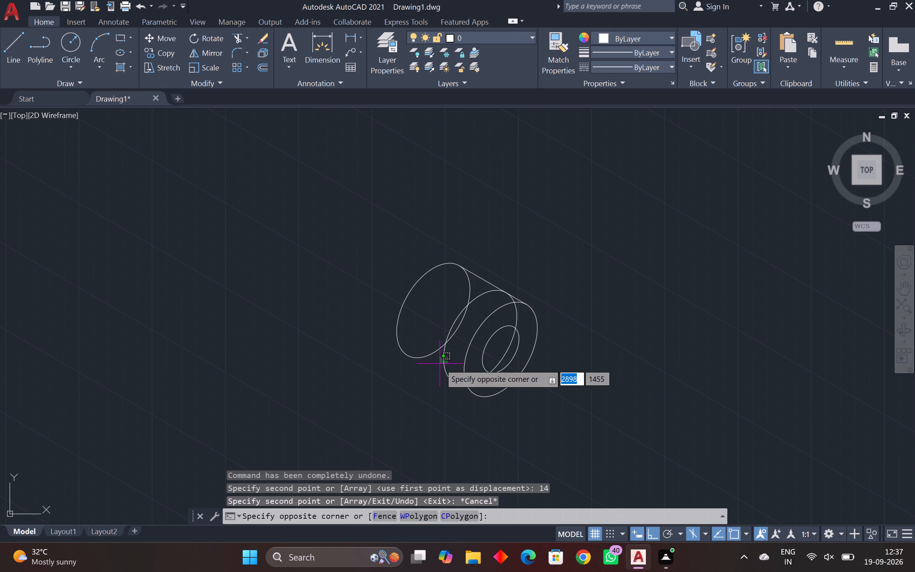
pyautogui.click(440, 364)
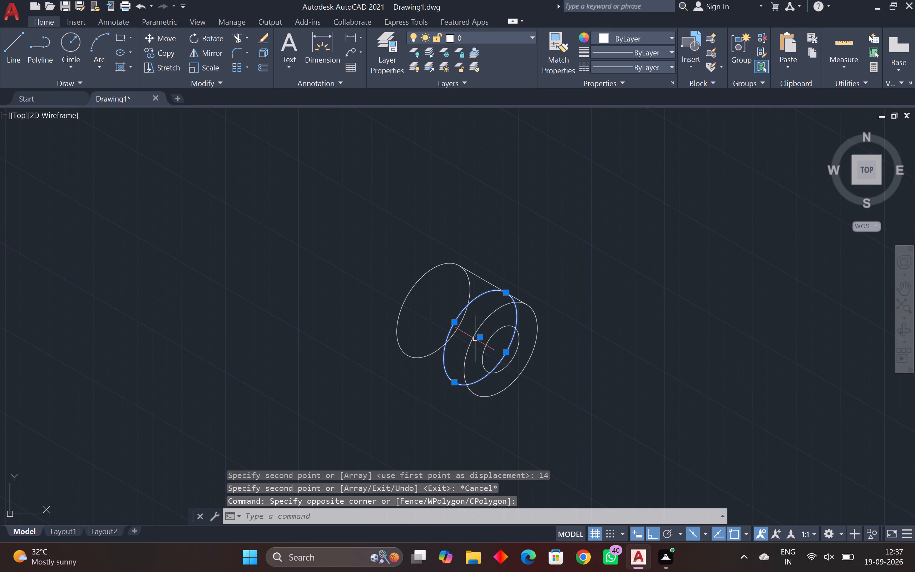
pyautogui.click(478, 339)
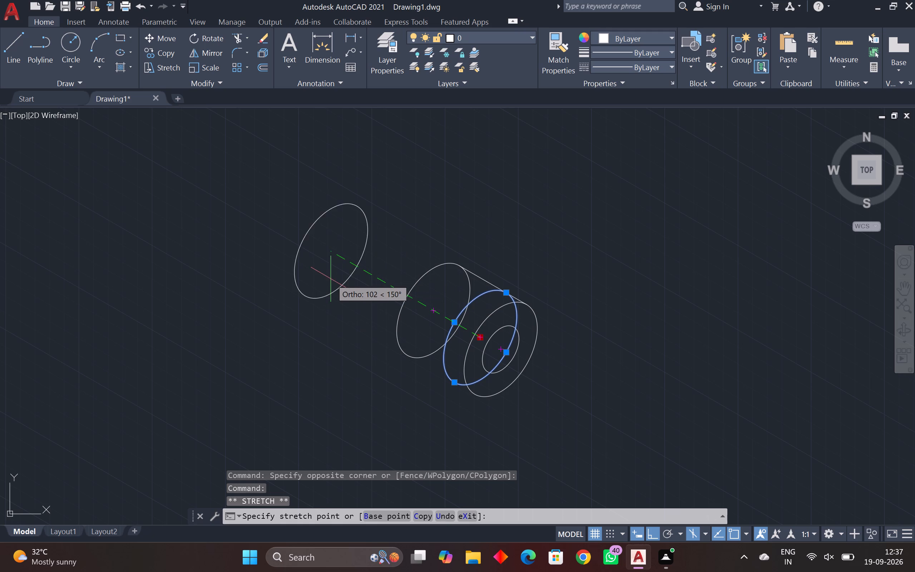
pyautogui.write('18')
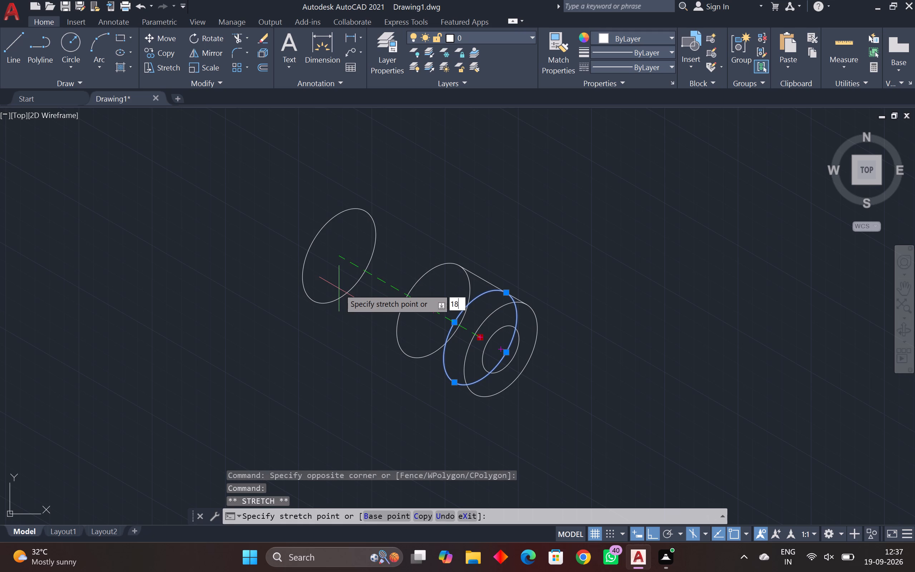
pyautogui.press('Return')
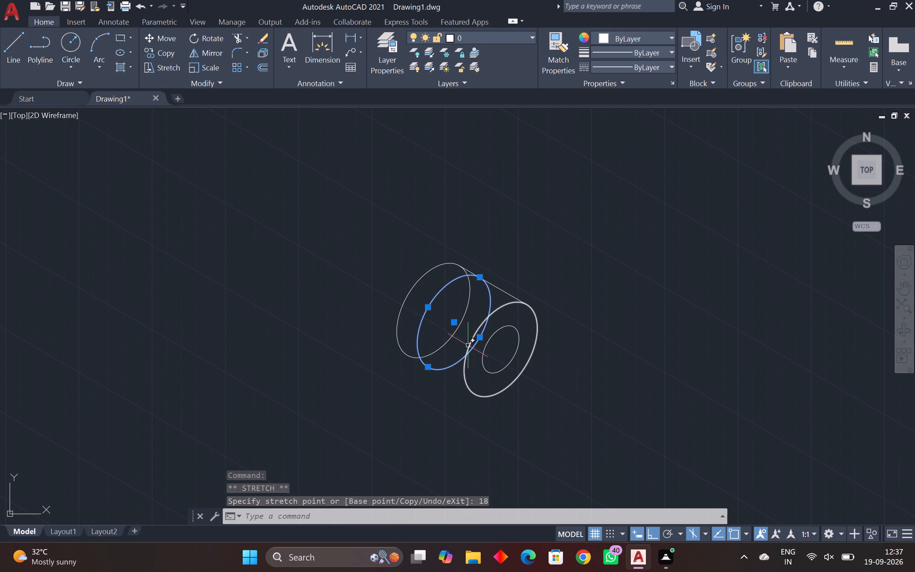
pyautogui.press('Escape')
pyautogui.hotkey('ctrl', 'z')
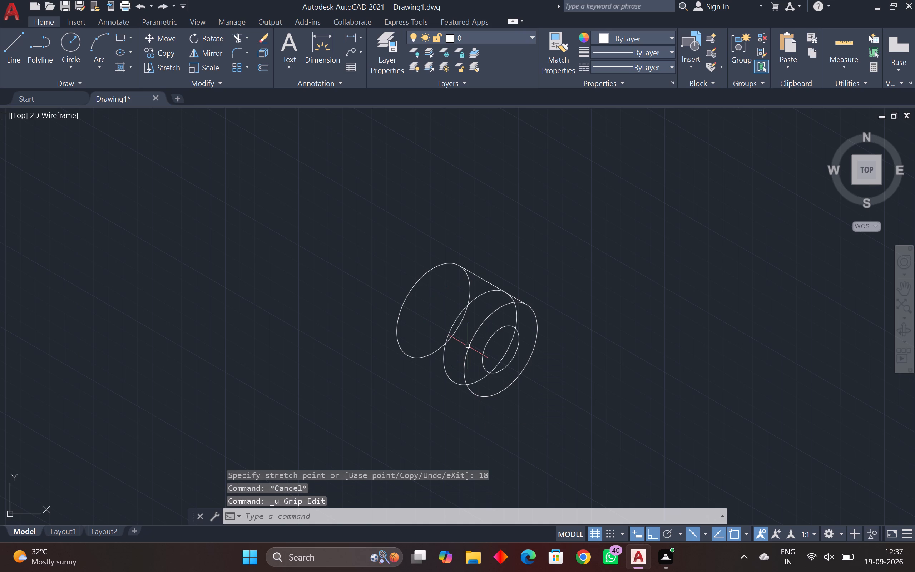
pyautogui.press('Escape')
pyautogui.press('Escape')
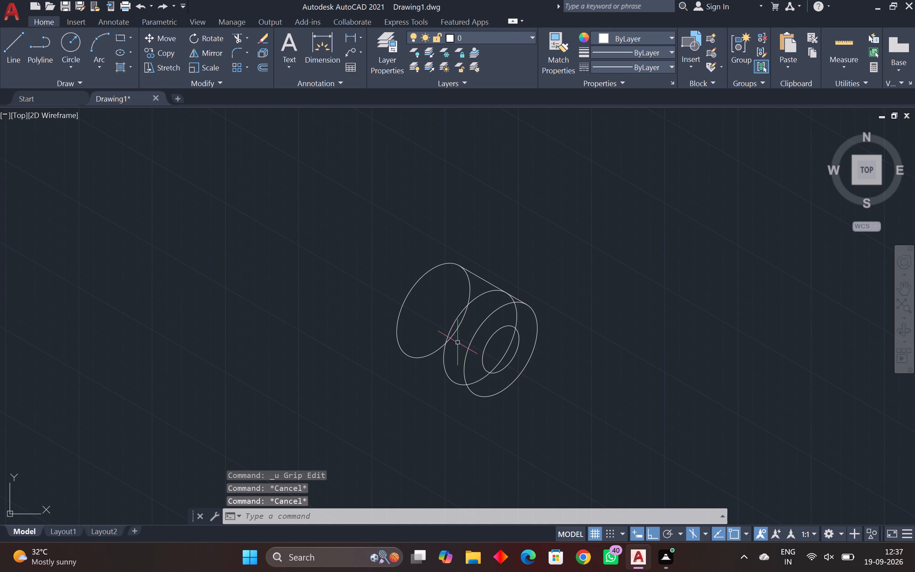
# Copy the isocircle 14 mm behind the front face from its centre 18 mm further back along the 150° axis.
pyautogui.click(445, 361)
pyautogui.click(440, 364)
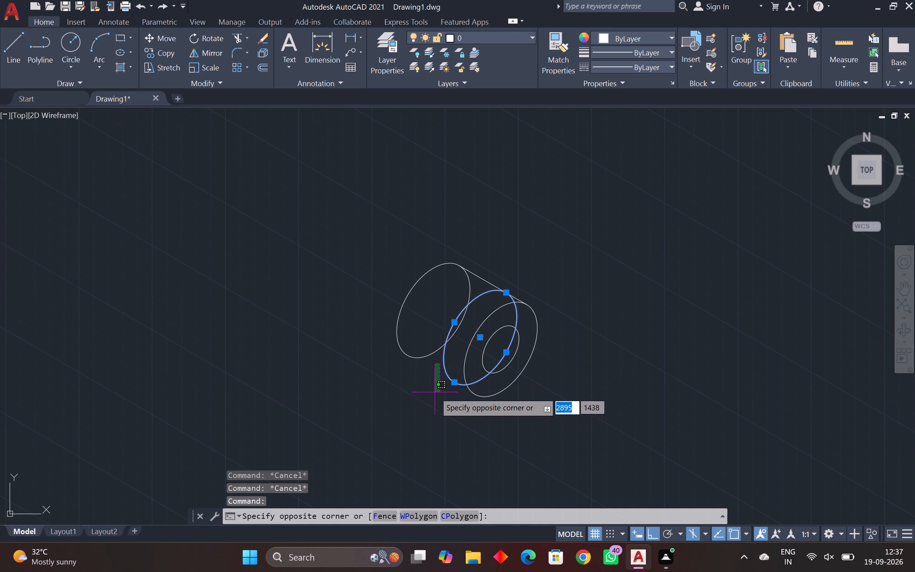
pyautogui.click(435, 392)
pyautogui.press('c')
pyautogui.write('o')
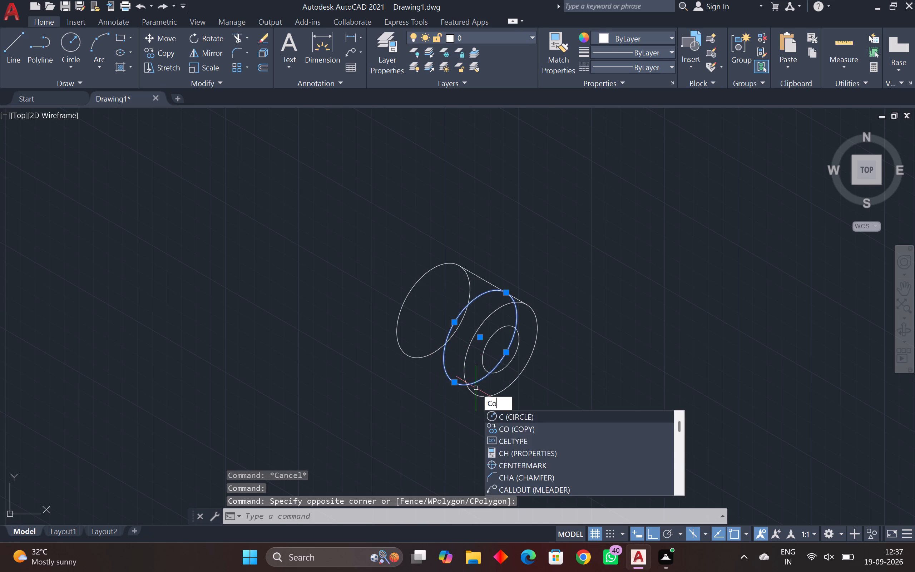
pyautogui.press('space')
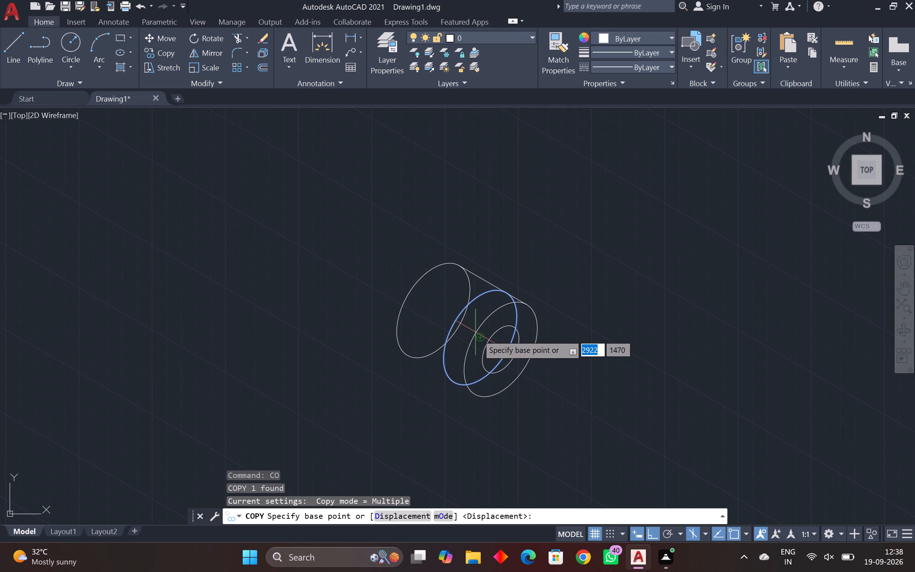
pyautogui.click(482, 337)
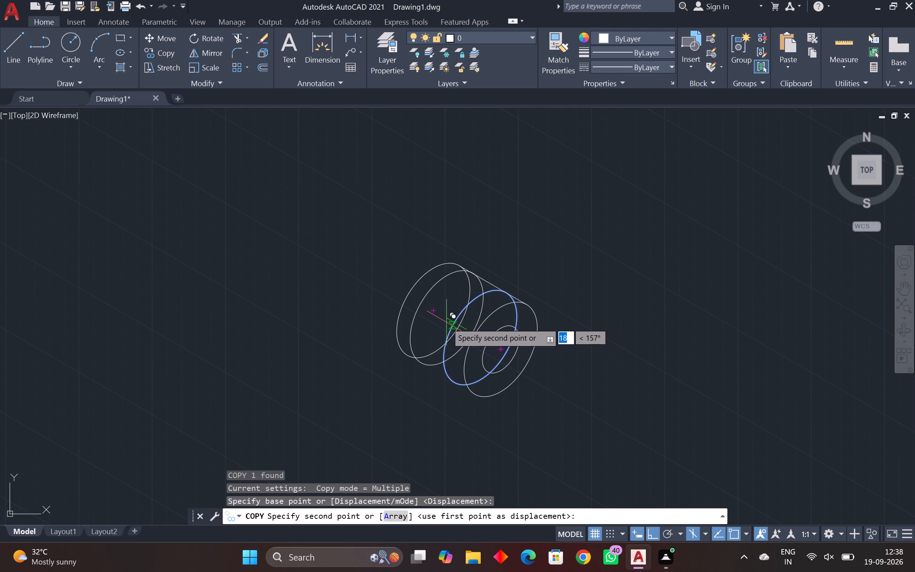
pyautogui.write('18')
pyautogui.press('Return')
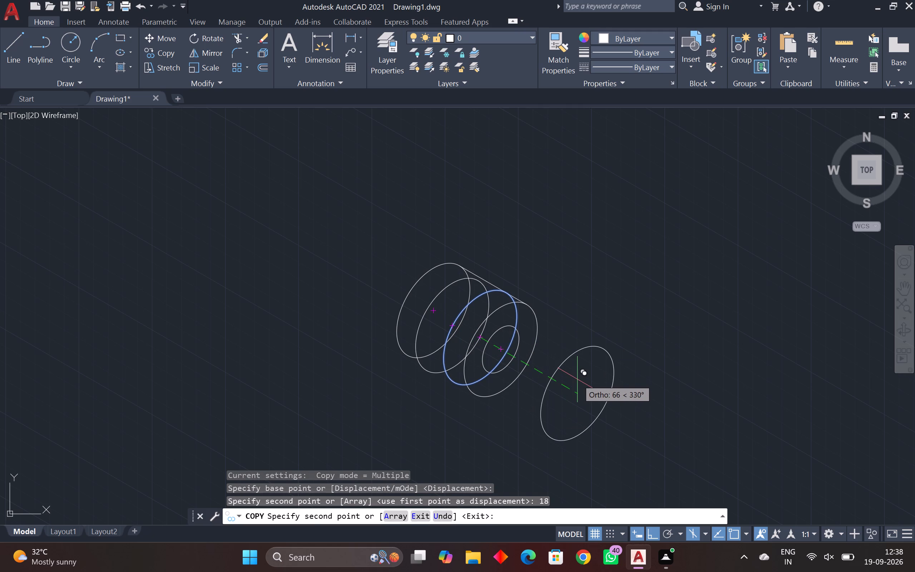
pyautogui.press('Escape')
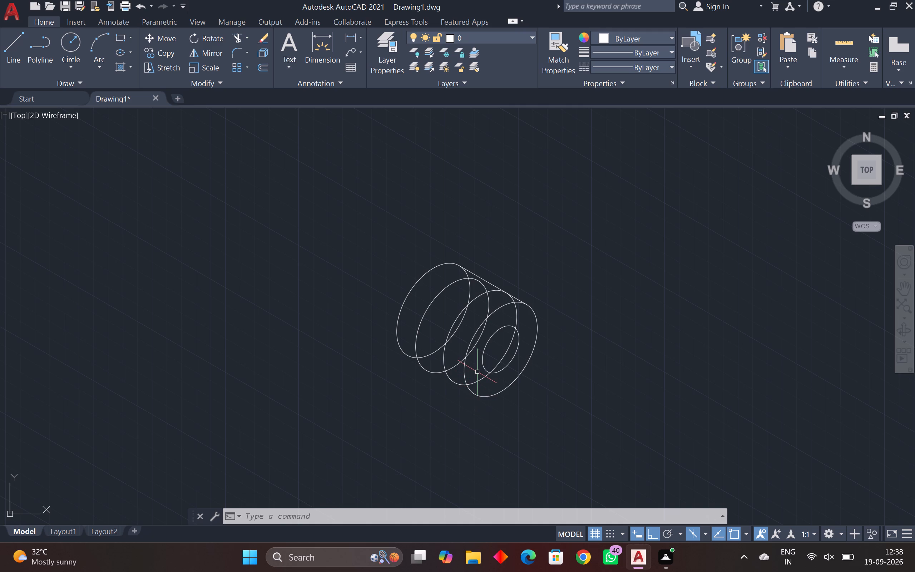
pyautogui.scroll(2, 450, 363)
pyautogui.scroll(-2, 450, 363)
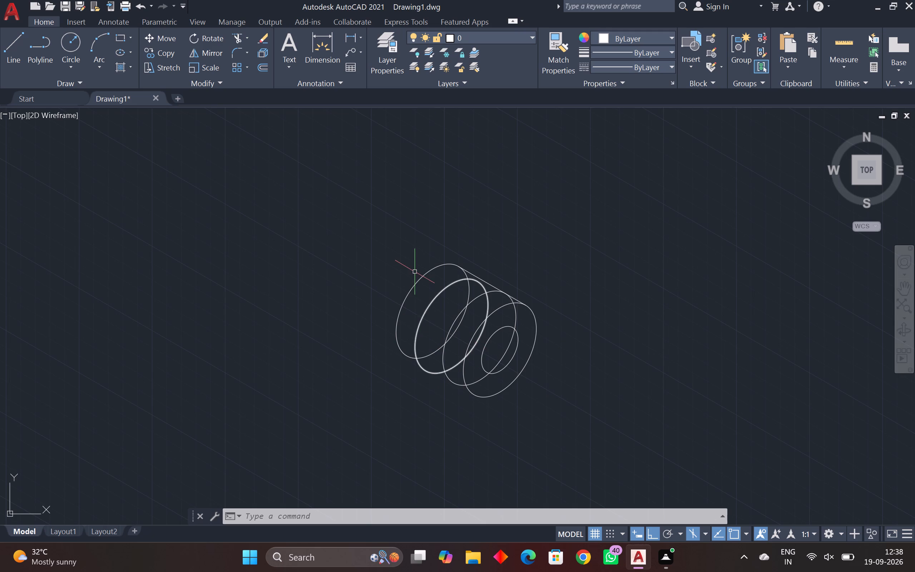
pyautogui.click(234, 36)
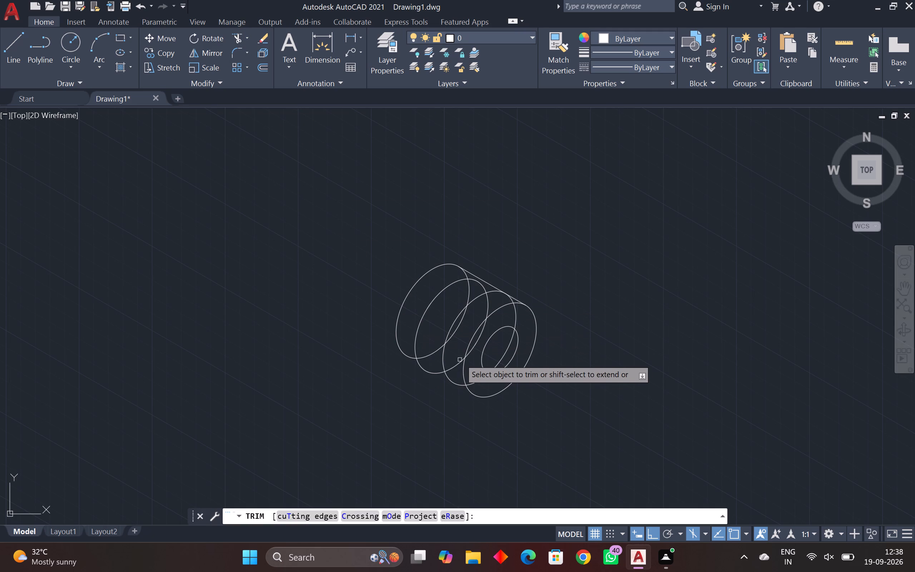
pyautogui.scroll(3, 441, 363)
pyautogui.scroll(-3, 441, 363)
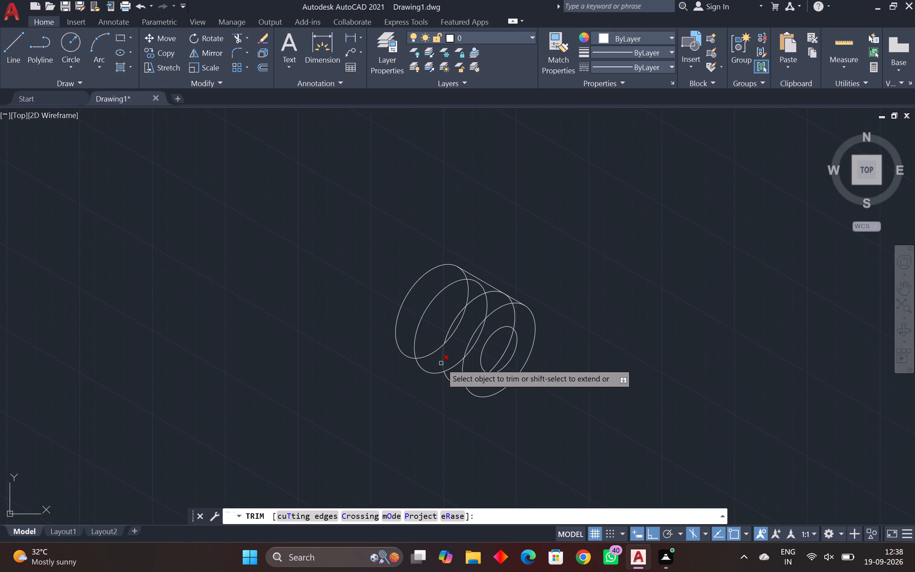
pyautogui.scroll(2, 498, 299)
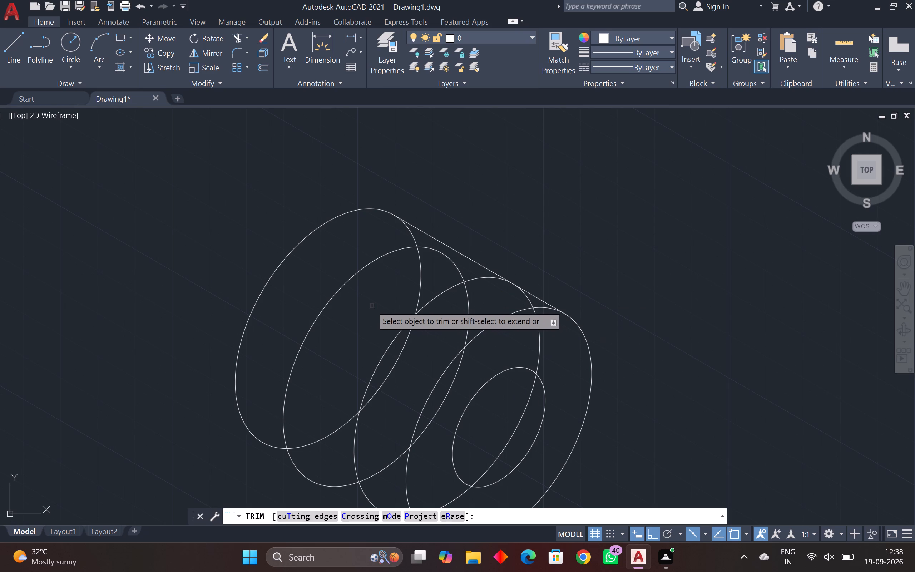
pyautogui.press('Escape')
# Delete the large isocircle copy lying between the rear isocircle and the one 14 mm behind the front face.
pyautogui.moveTo(337, 307); pyautogui.dragTo(332, 306)
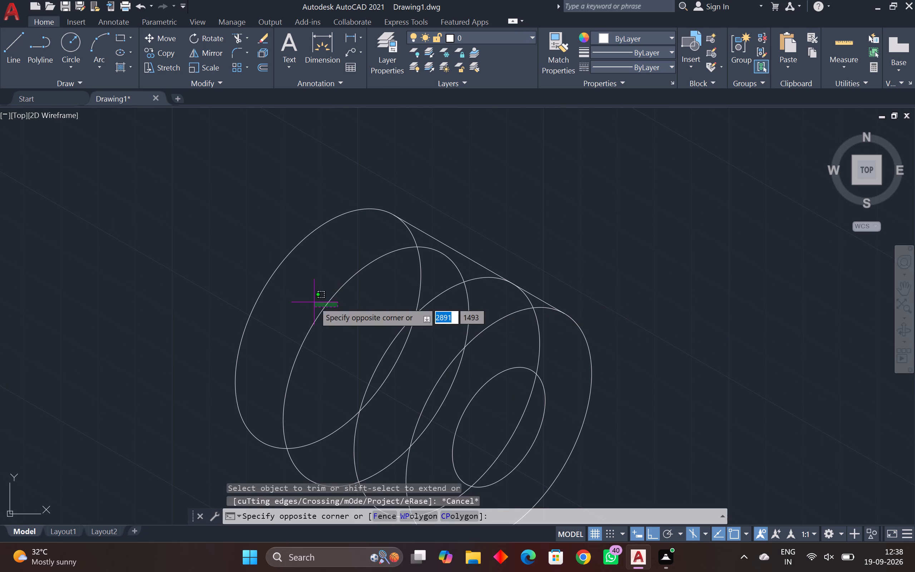
pyautogui.click(314, 302)
pyautogui.press('Delete')
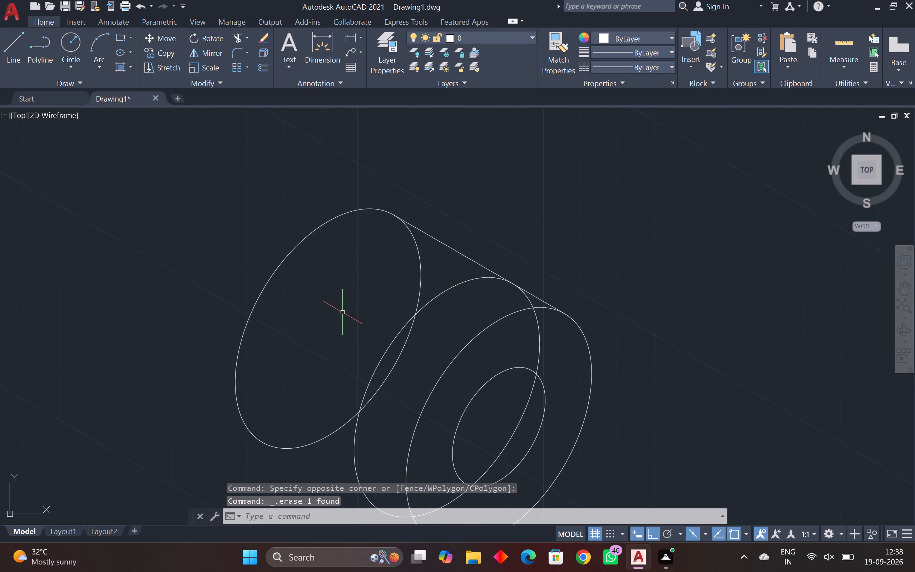
# Copy the isocircle 14 mm behind the front face 18 mm back along the 150° axis, from a base point on its upper edge.
pyautogui.click(473, 289)
pyautogui.click(447, 271)
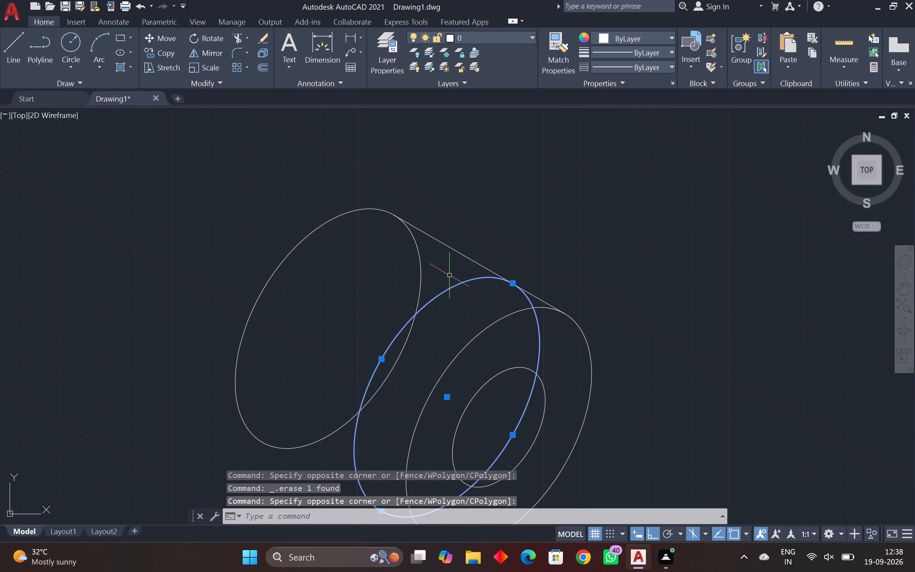
pyautogui.write('co')
pyautogui.press('space')
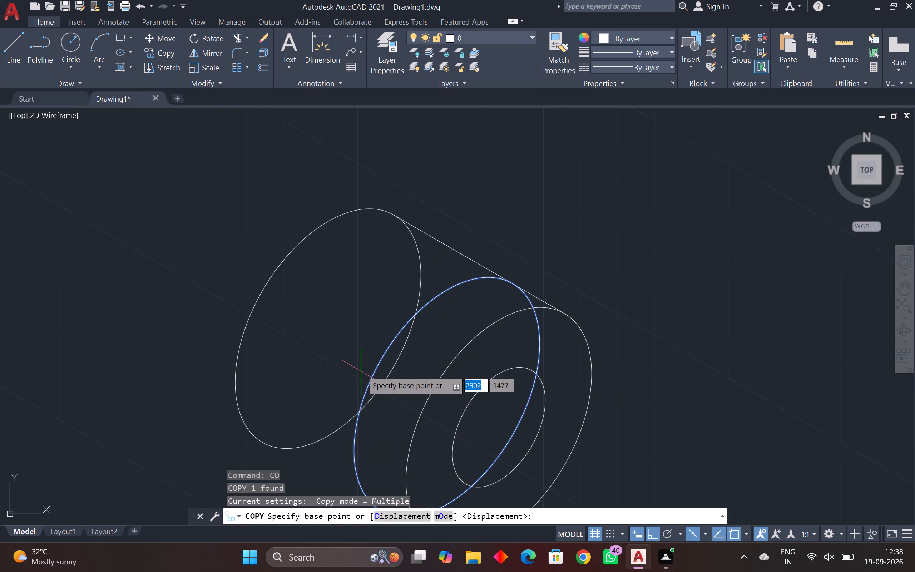
pyautogui.click(511, 283)
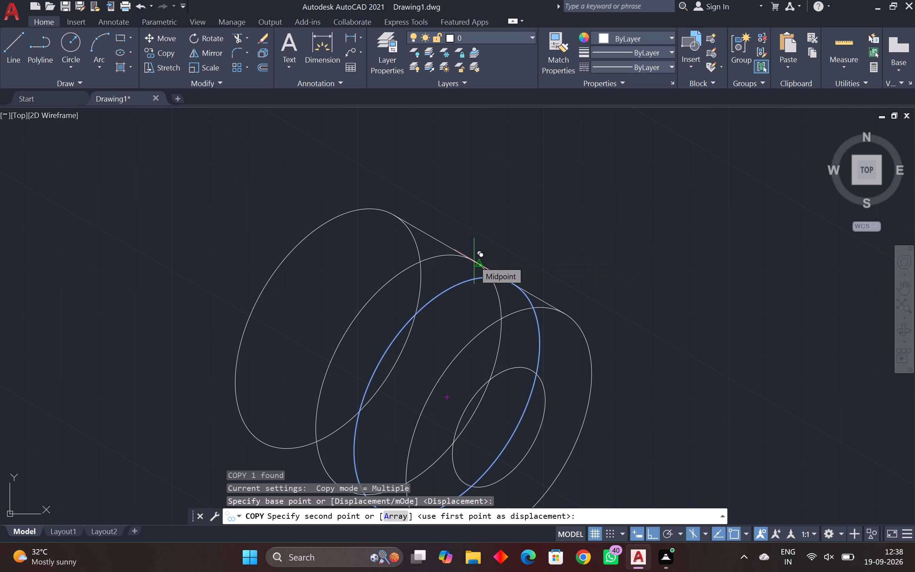
pyautogui.press('1')
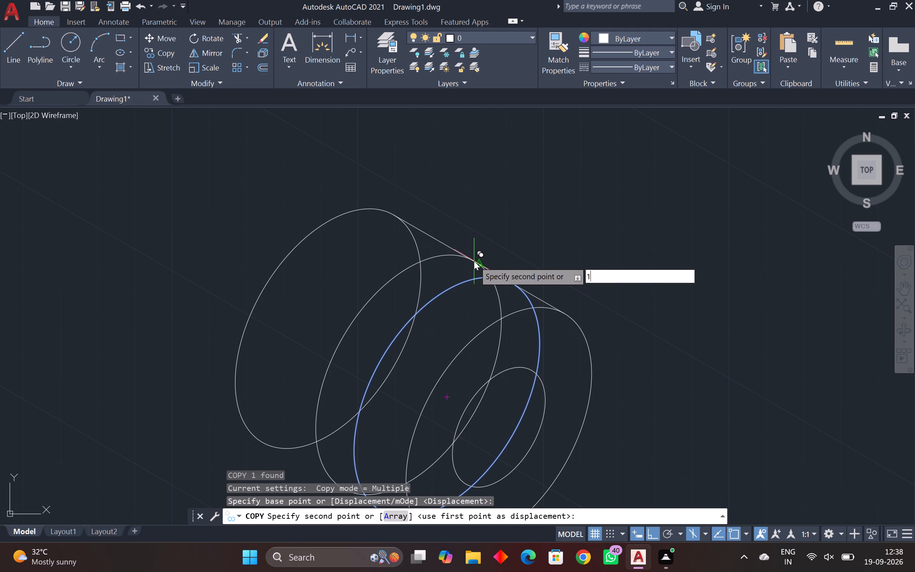
pyautogui.press('8')
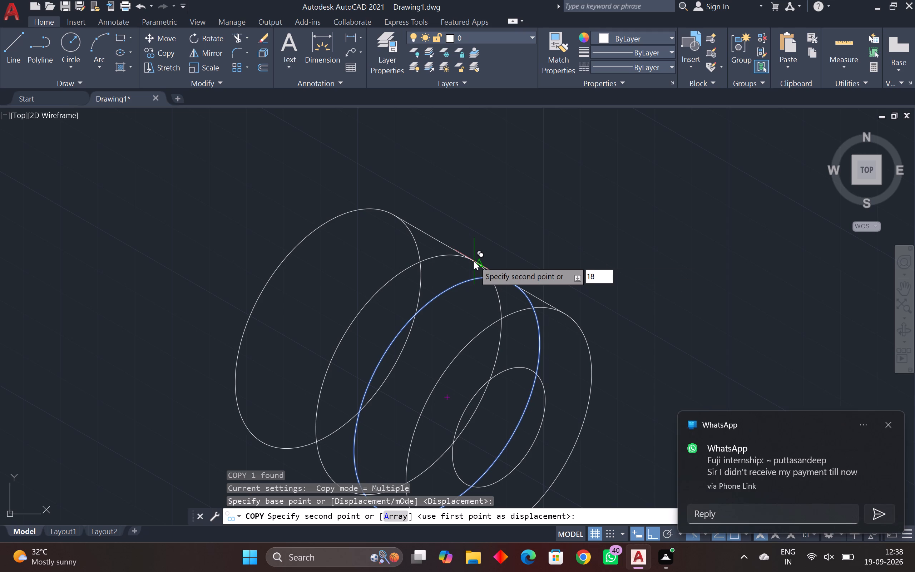
pyautogui.press('Return')
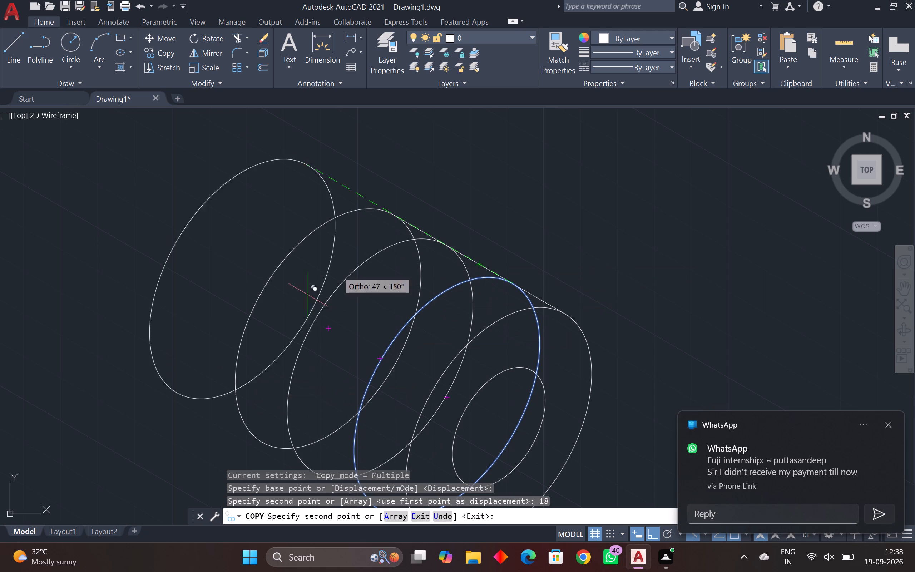
pyautogui.press('Escape')
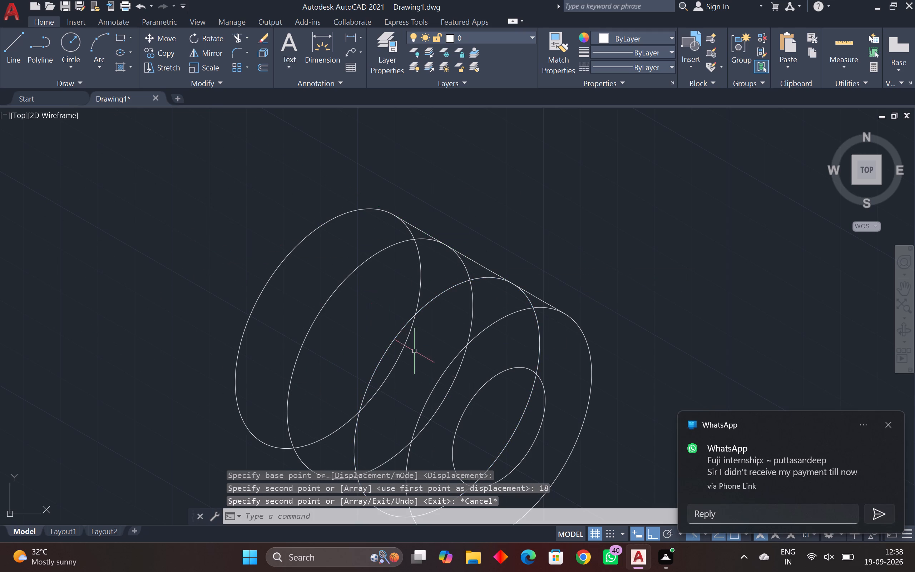
# Trim the arcs of the isocircle 14 mm behind the front face that lie inside the front 50 mm isocircle.
pyautogui.scroll(-1, 445, 370)
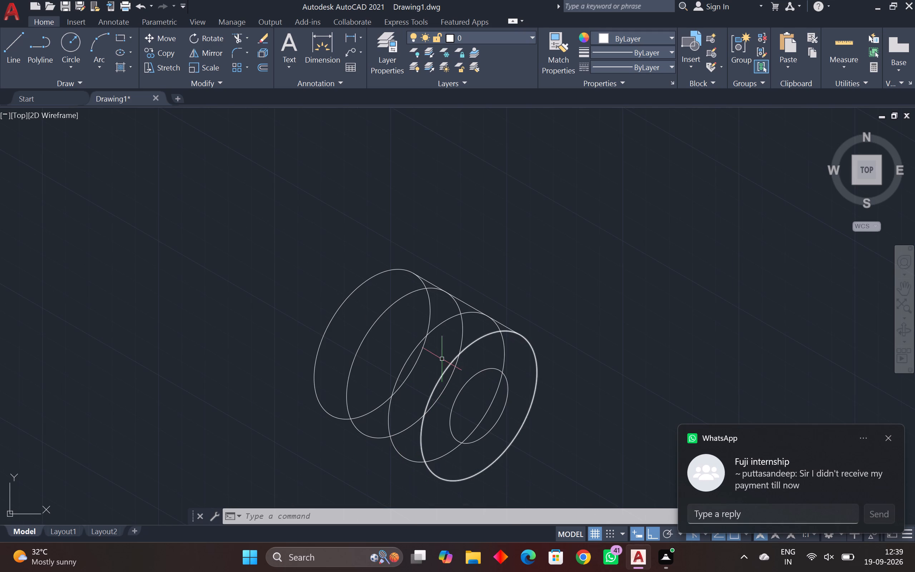
pyautogui.click(238, 36)
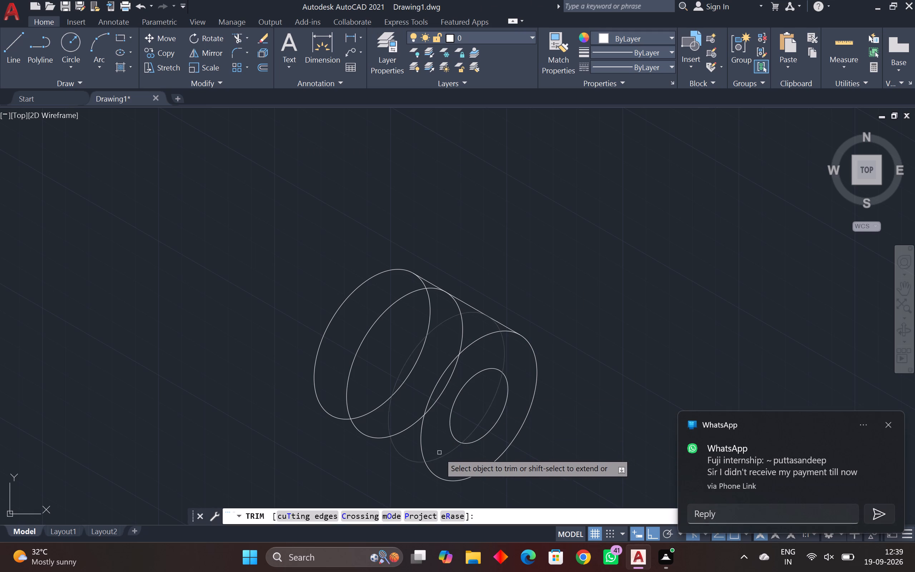
pyautogui.click(439, 458)
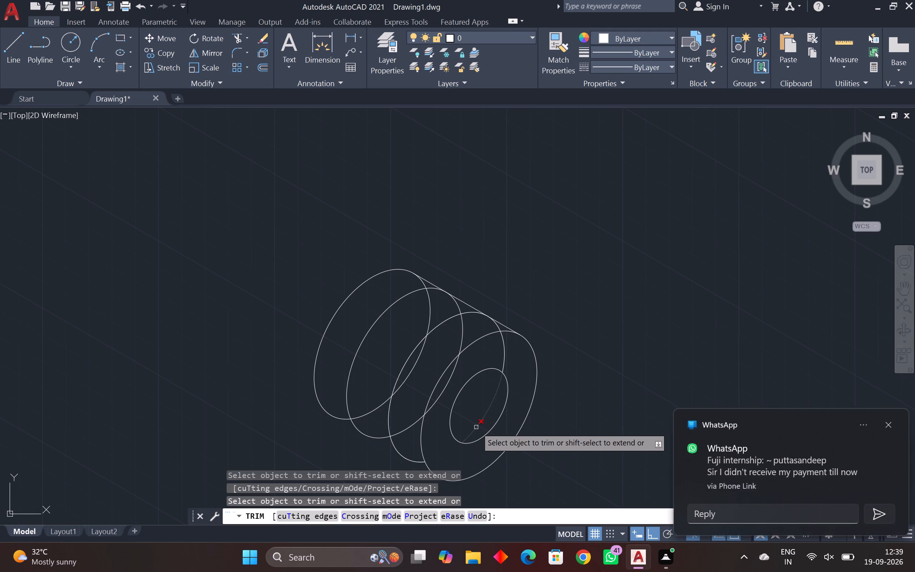
pyautogui.click(476, 427)
pyautogui.click(503, 366)
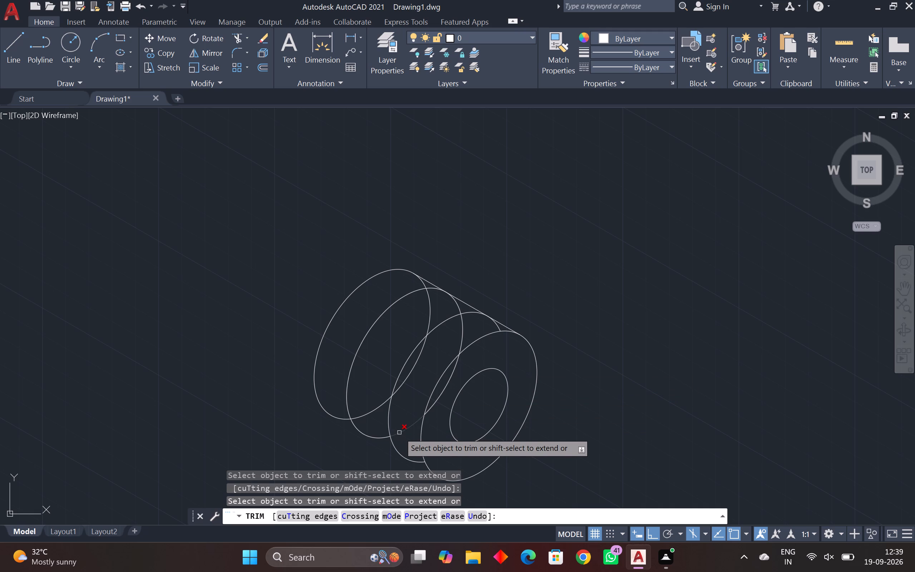
# Trim the hidden arcs of the next isocircle back, plus the leftover arc of the 14 mm isocircle beside the upper tangent line.
pyautogui.click(399, 433)
pyautogui.click(435, 404)
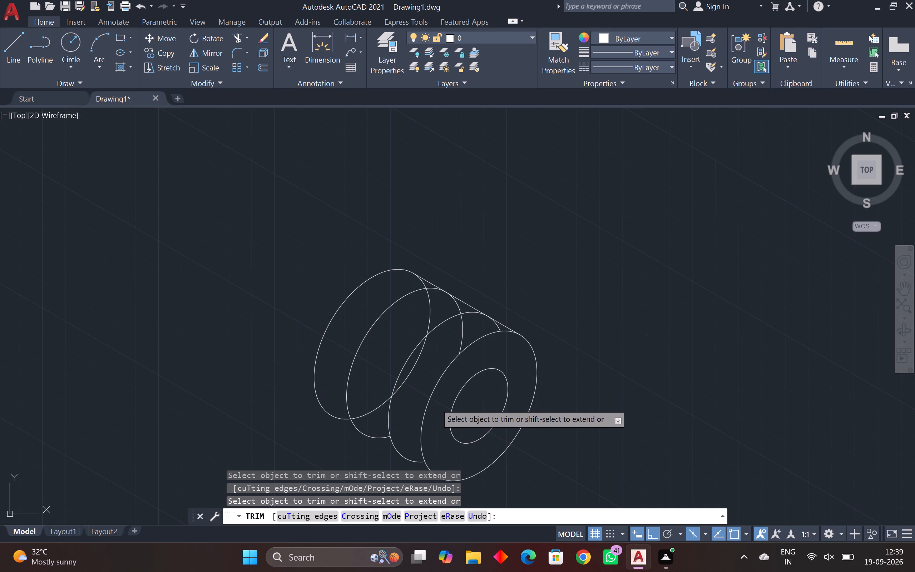
pyautogui.click(461, 338)
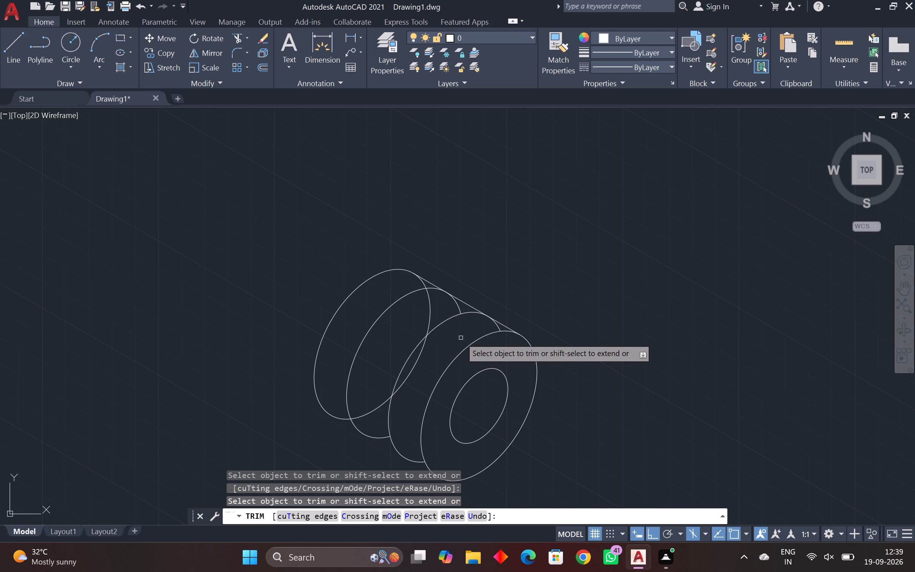
pyautogui.click(457, 303)
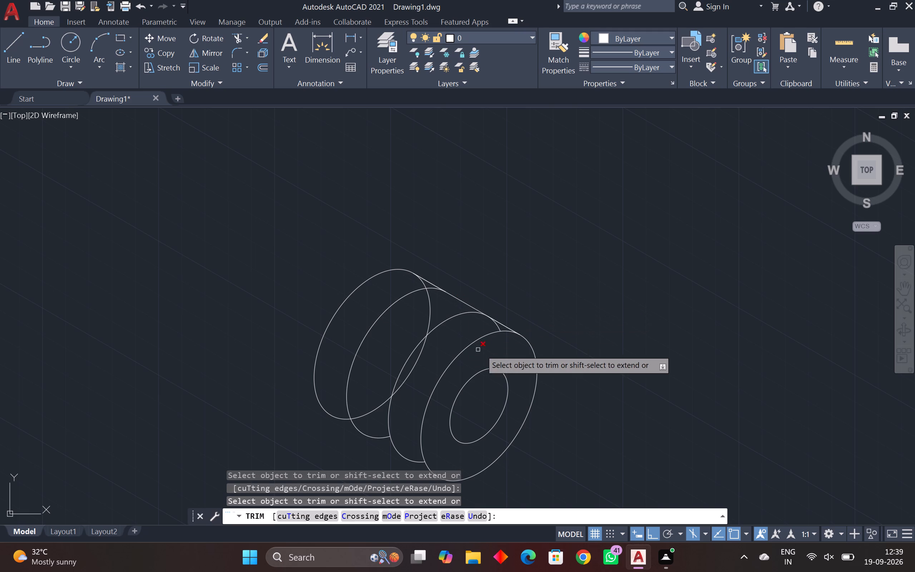
pyautogui.scroll(2, 487, 343)
pyautogui.click(505, 320)
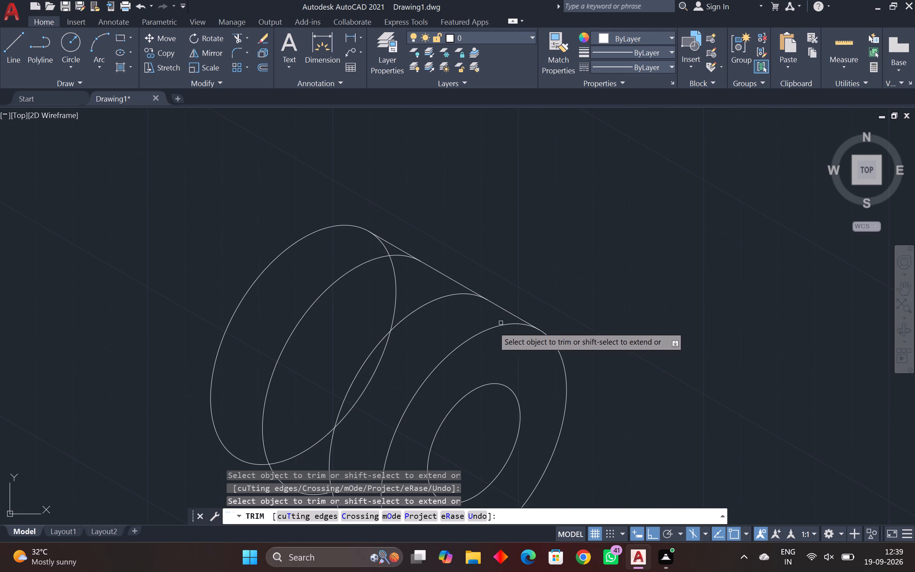
# Trim the hidden arcs of the rear isocircle so only its outer visible edge is left.
pyautogui.scroll(-1, 417, 369)
pyautogui.moveTo(421, 378); pyautogui.dragTo(474, 418, button='middle')
pyautogui.moveTo(453, 429); pyautogui.dragTo(443, 411, button='middle')
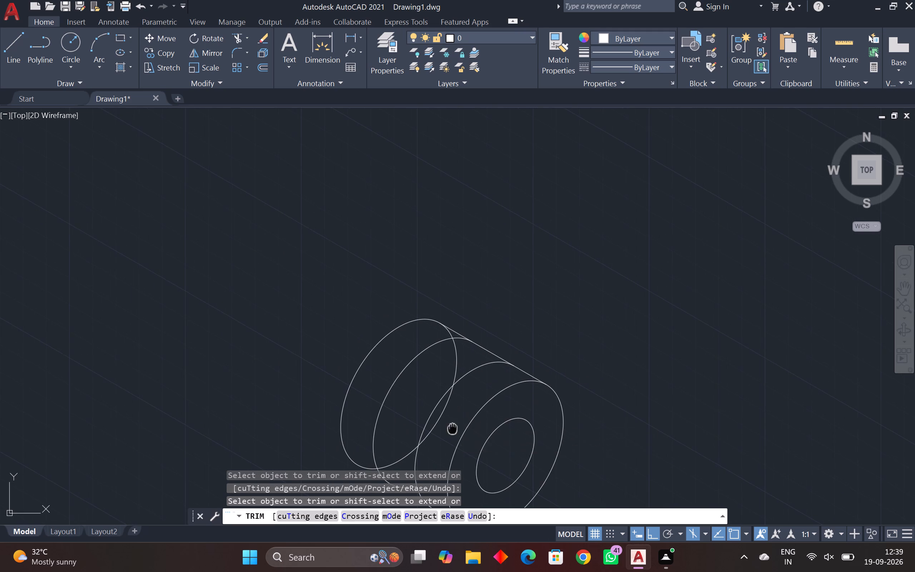
pyautogui.moveTo(443, 411); pyautogui.dragTo(433, 383, button='middle')
pyautogui.moveTo(416, 376); pyautogui.dragTo(419, 375)
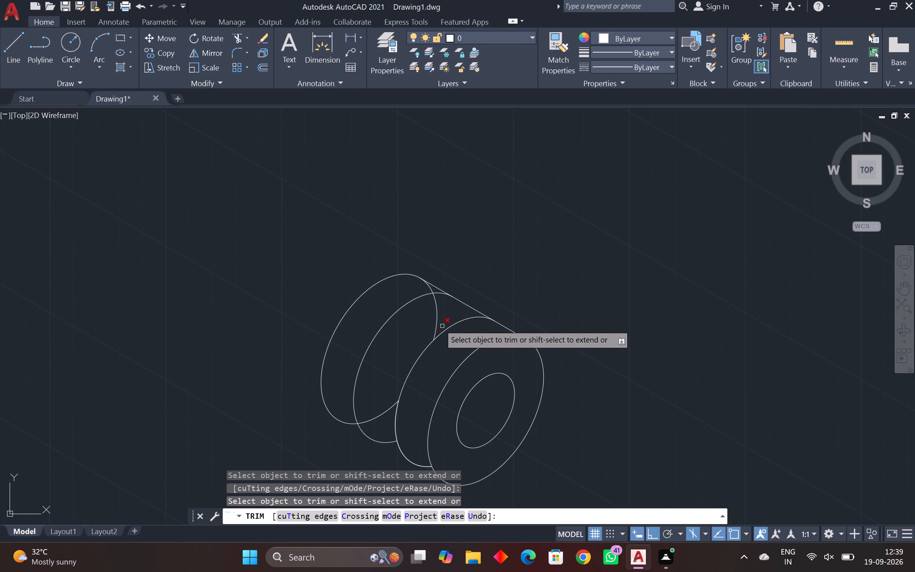
pyautogui.click(437, 322)
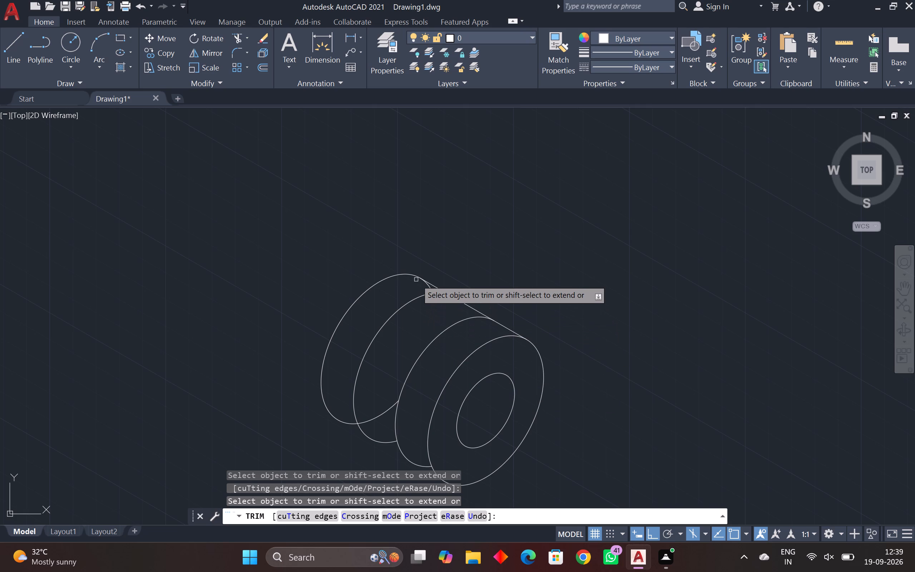
pyautogui.scroll(2, 431, 286)
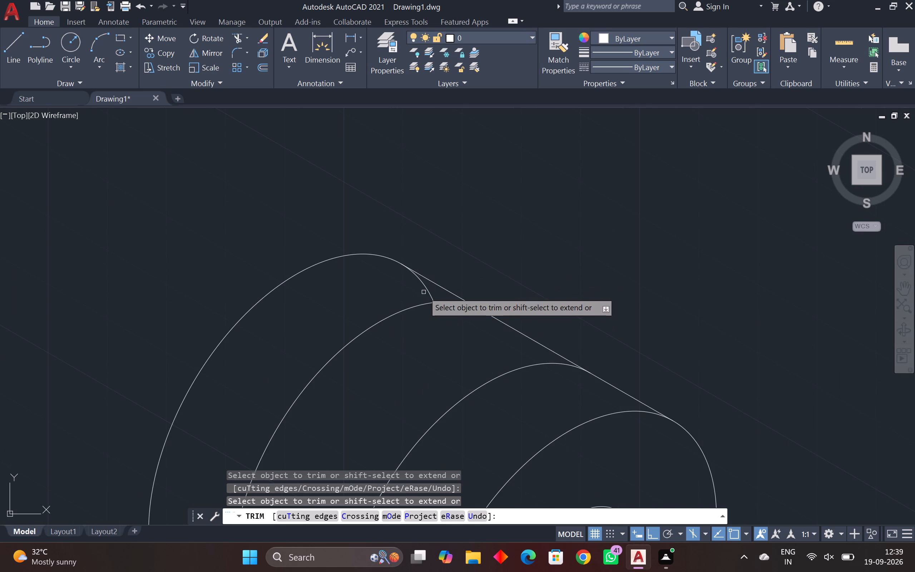
pyautogui.click(426, 290)
pyautogui.scroll(-1, 410, 383)
pyautogui.moveTo(410, 383); pyautogui.dragTo(516, 234, button='middle')
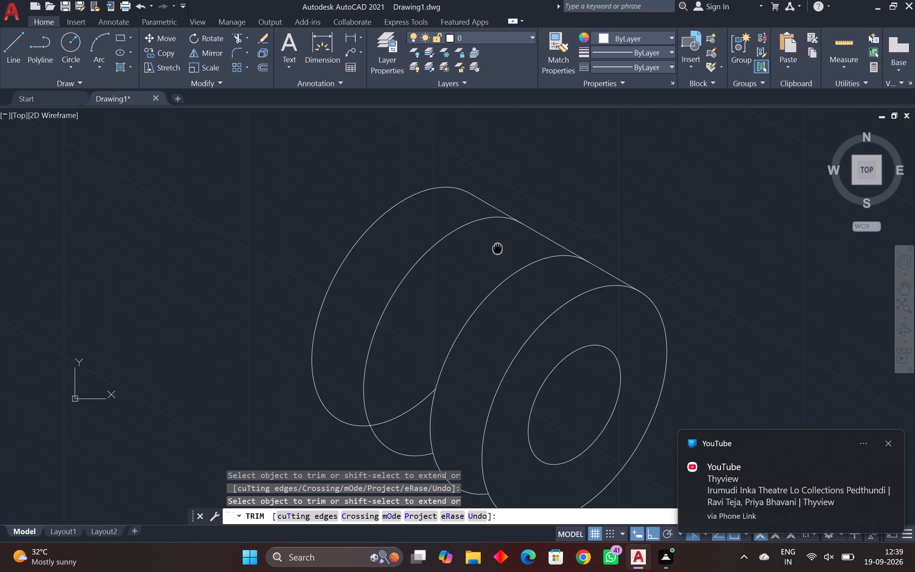
pyautogui.moveTo(516, 234); pyautogui.dragTo(538, 221, button='middle')
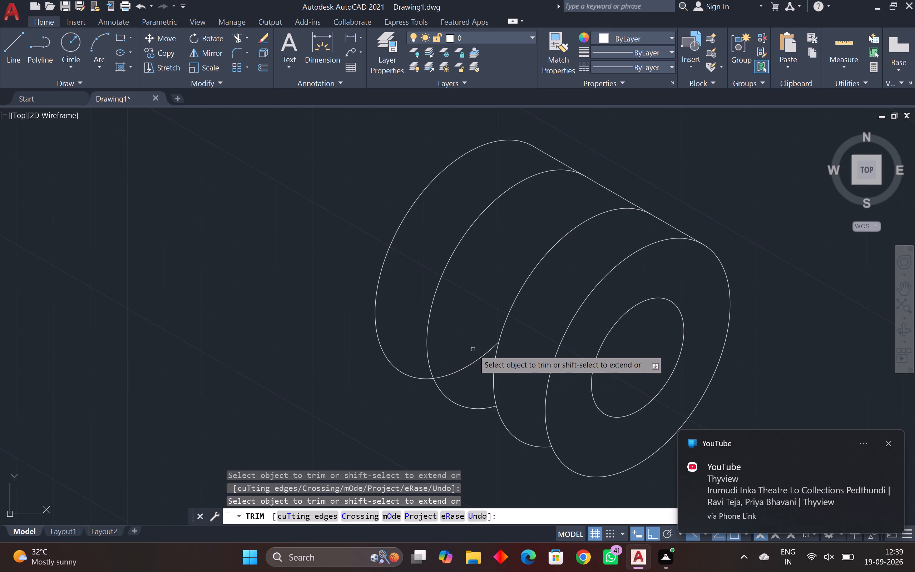
pyautogui.scroll(2, 477, 379)
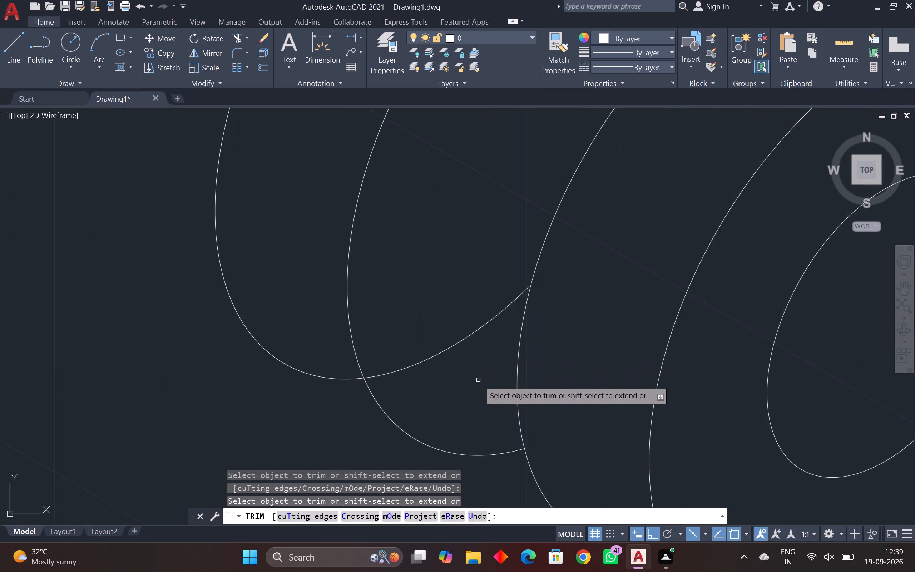
pyautogui.scroll(-2, 477, 391)
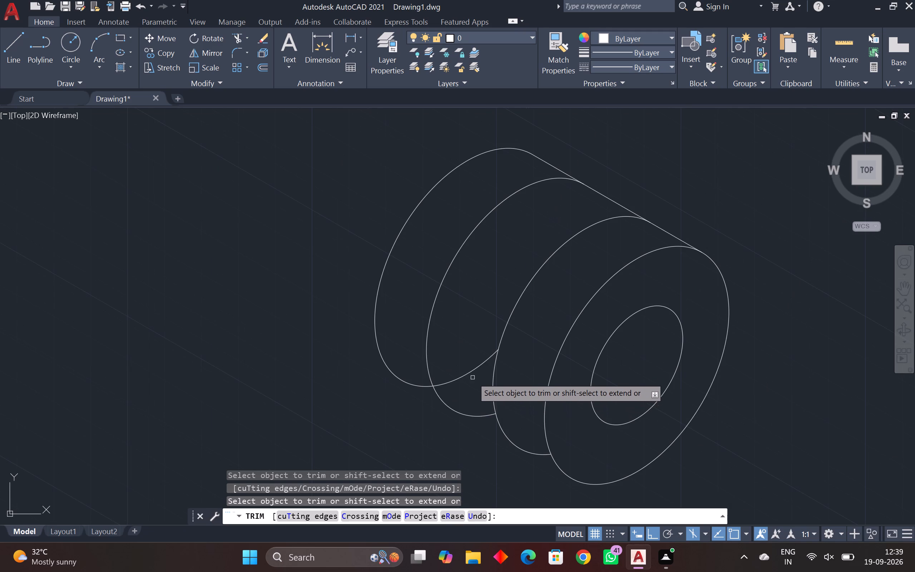
pyautogui.click(467, 373)
pyautogui.scroll(-1, 475, 378)
pyautogui.moveTo(475, 378); pyautogui.dragTo(429, 400, button='middle')
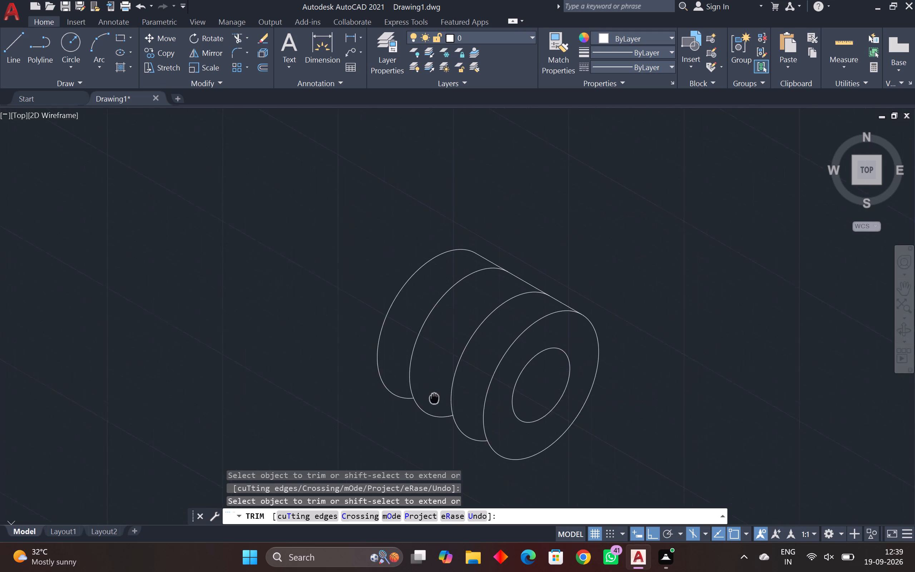
pyautogui.moveTo(429, 400); pyautogui.dragTo(427, 401, button='middle')
pyautogui.press('Escape')
pyautogui.press('Escape')
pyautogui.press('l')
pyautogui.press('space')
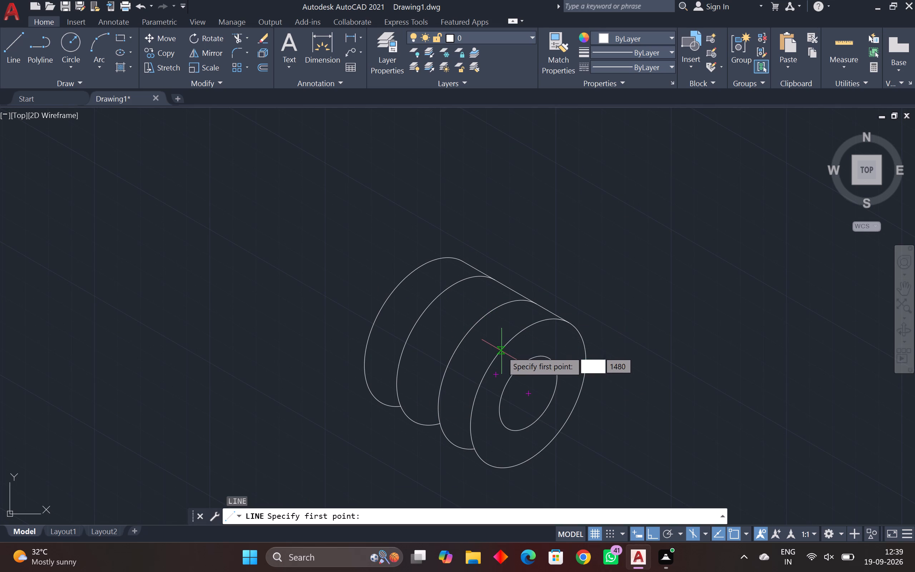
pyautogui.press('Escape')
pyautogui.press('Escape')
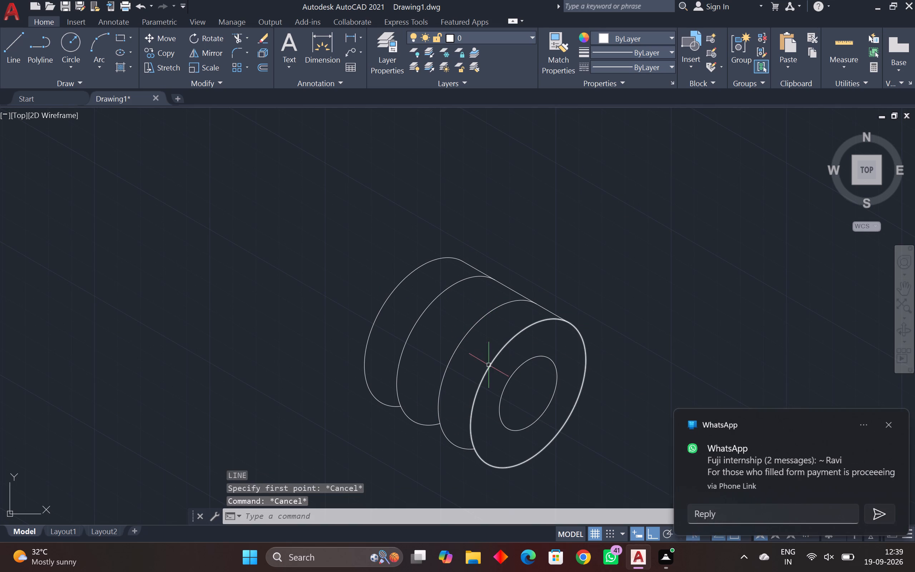
# Draw a vertical line about 50 mm long upward at 90° from the centre of the front bore.
pyautogui.press('l')
pyautogui.press('space')
pyautogui.click(531, 396)
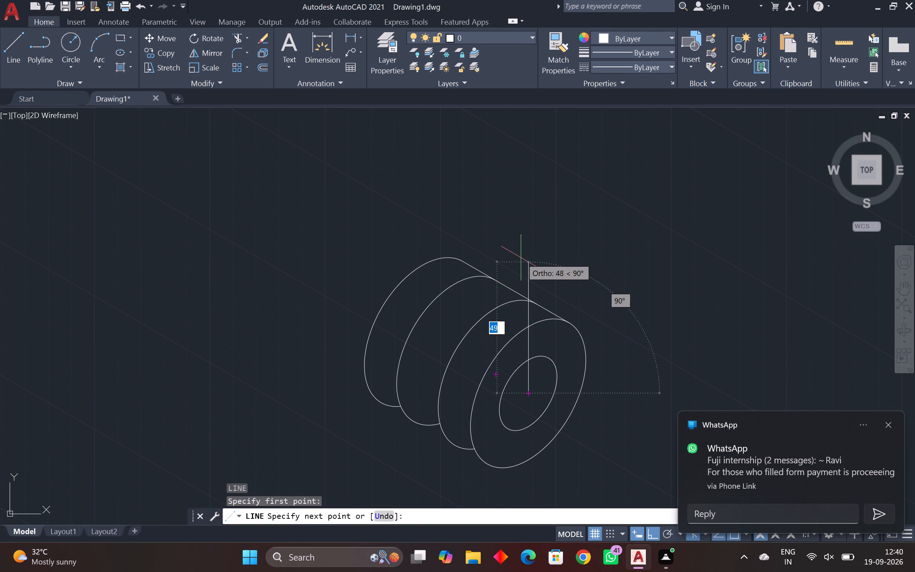
pyautogui.click(493, 233)
pyautogui.press('Escape')
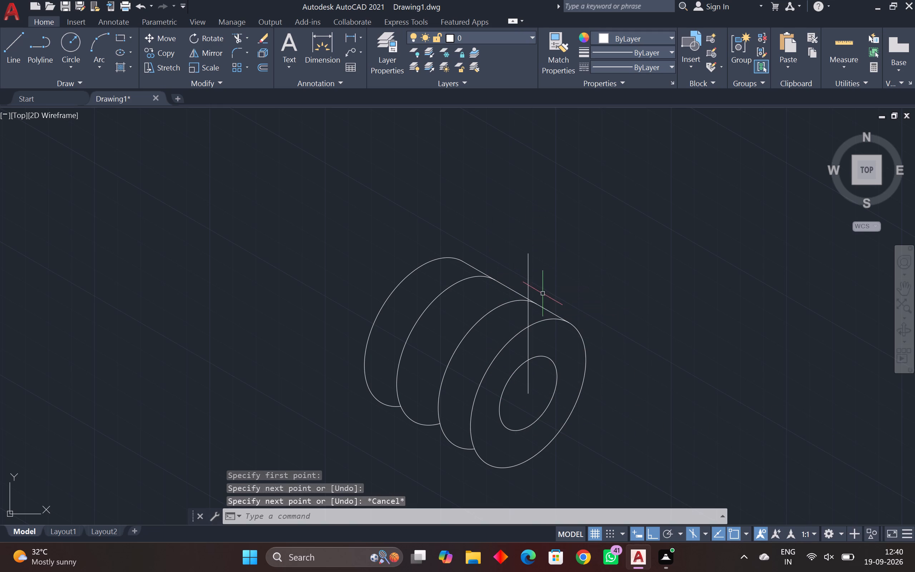
# Draw a line about 80 mm long at 150° from where the vertical line crosses the top of the front 50 mm isocircle.
pyautogui.press('space')
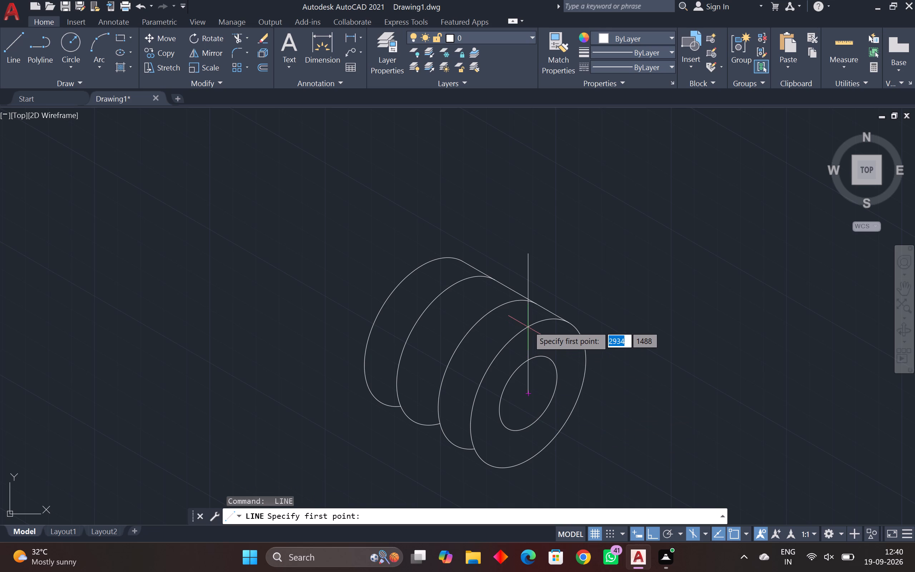
pyautogui.moveTo(528, 326); pyautogui.dragTo(514, 327)
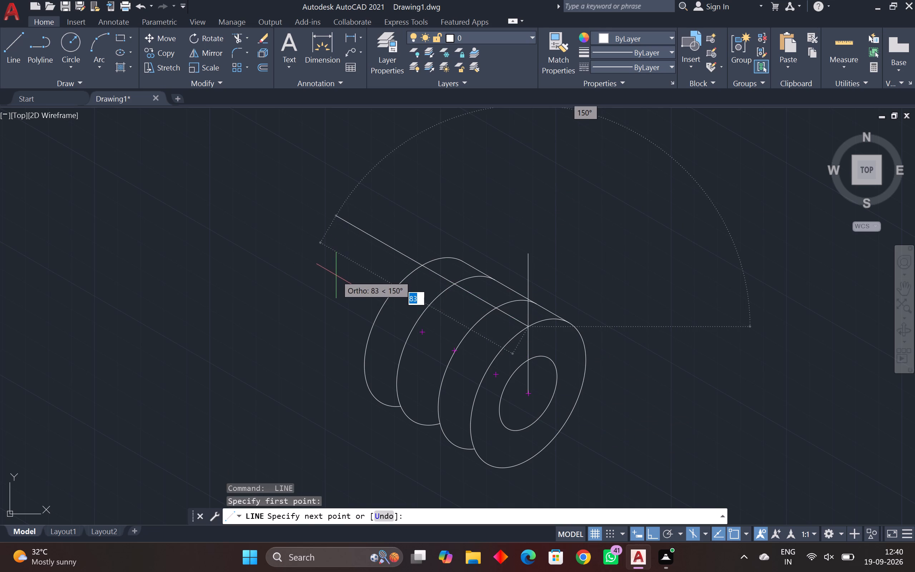
pyautogui.click(340, 300)
pyautogui.press('Escape')
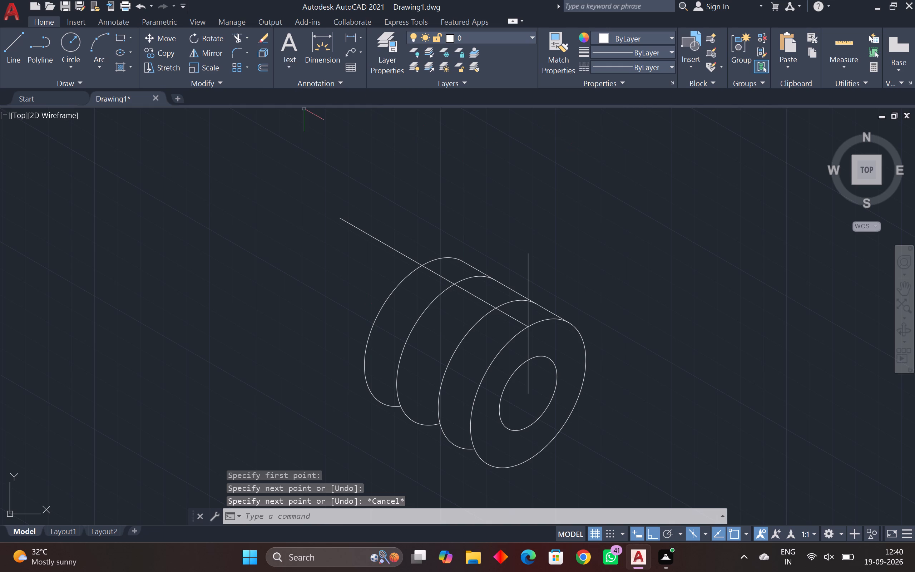
# Trim the 150° line to its segment between the two intermediate isocircles, and trim the vertical line above the front 50 mm isocircle.
pyautogui.click(238, 41)
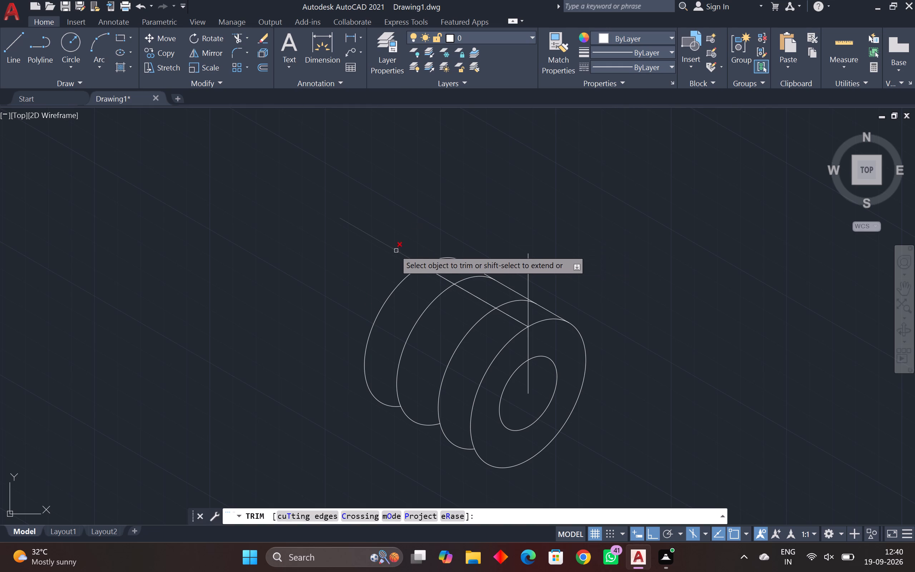
pyautogui.click(402, 253)
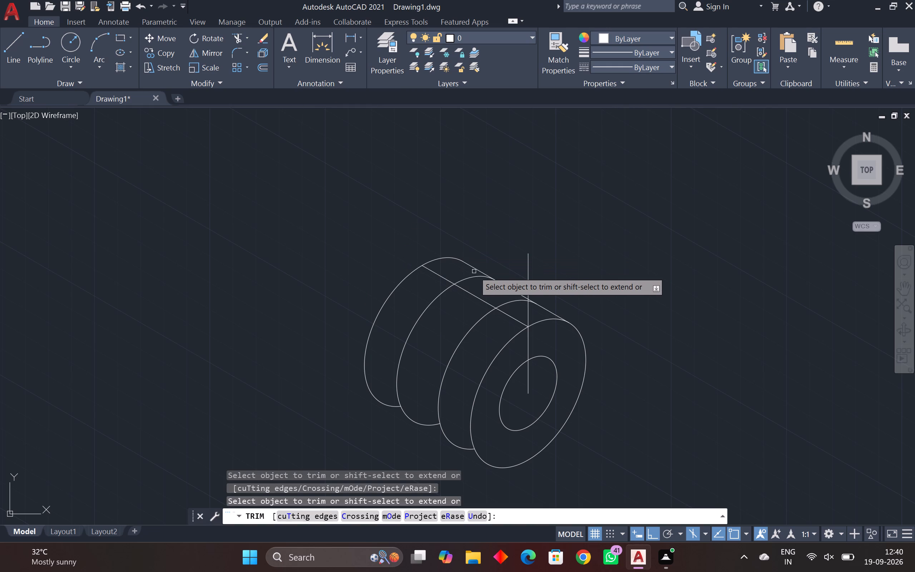
pyautogui.click(438, 275)
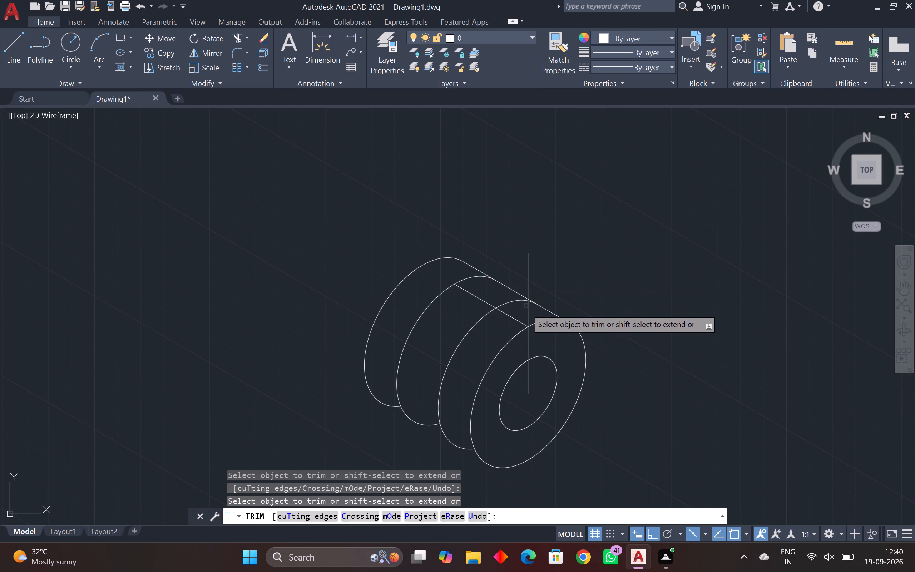
pyautogui.click(529, 312)
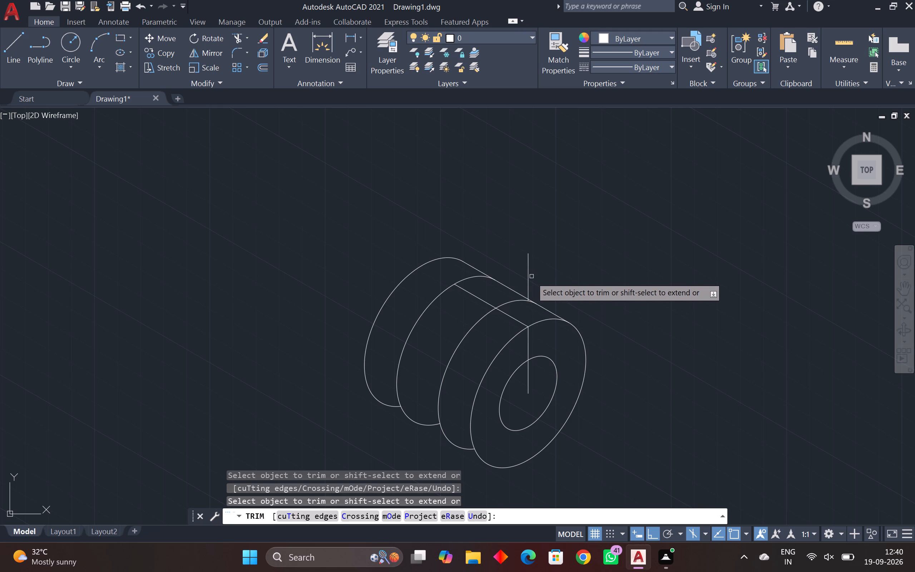
pyautogui.click(528, 281)
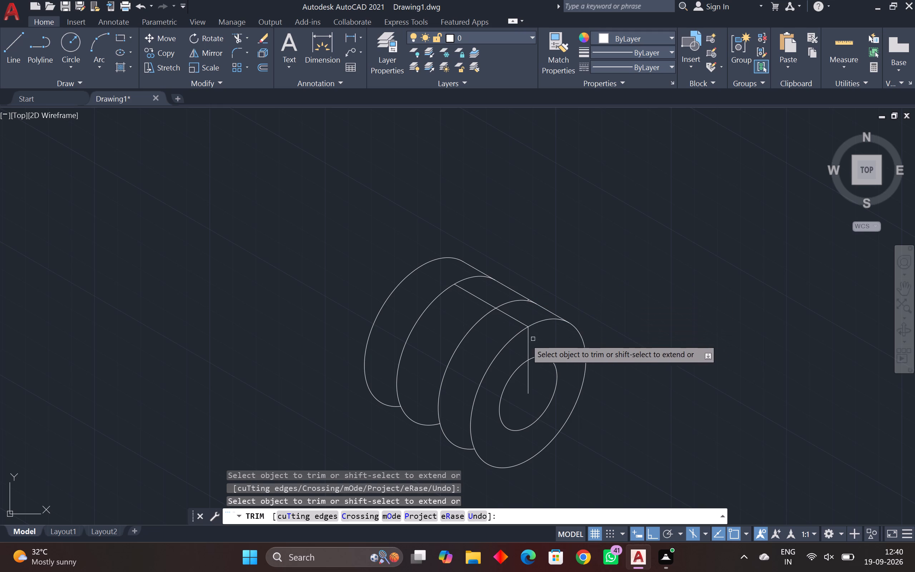
pyautogui.click(514, 319)
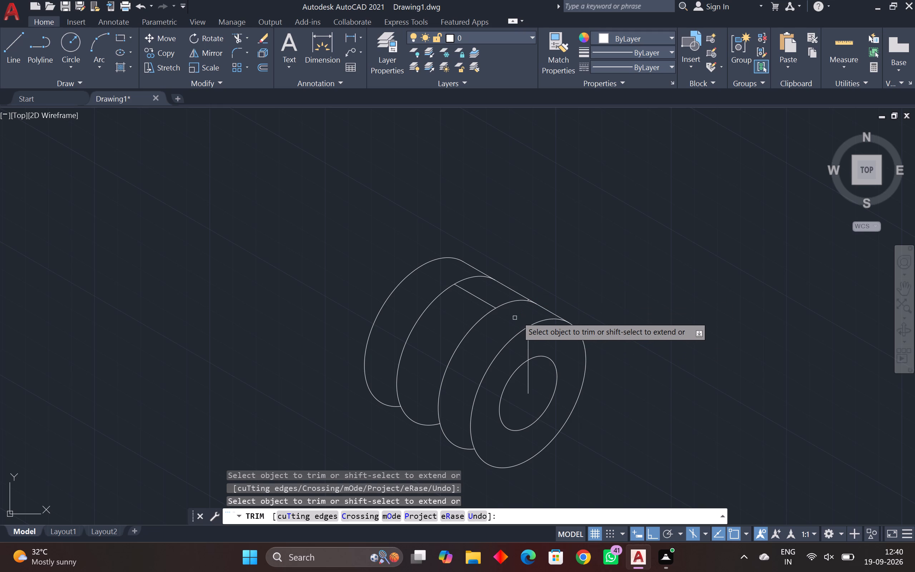
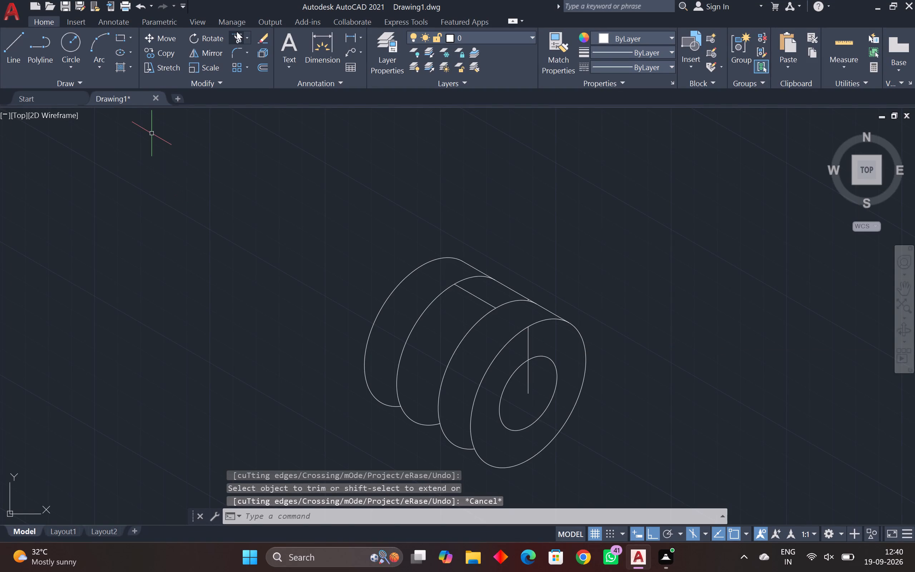
# Start a line at the trimmed 150° segment's endpoint on the intermediate isocircle nearer the front face, with Ortho mode turned off.
pyautogui.click(15, 43)
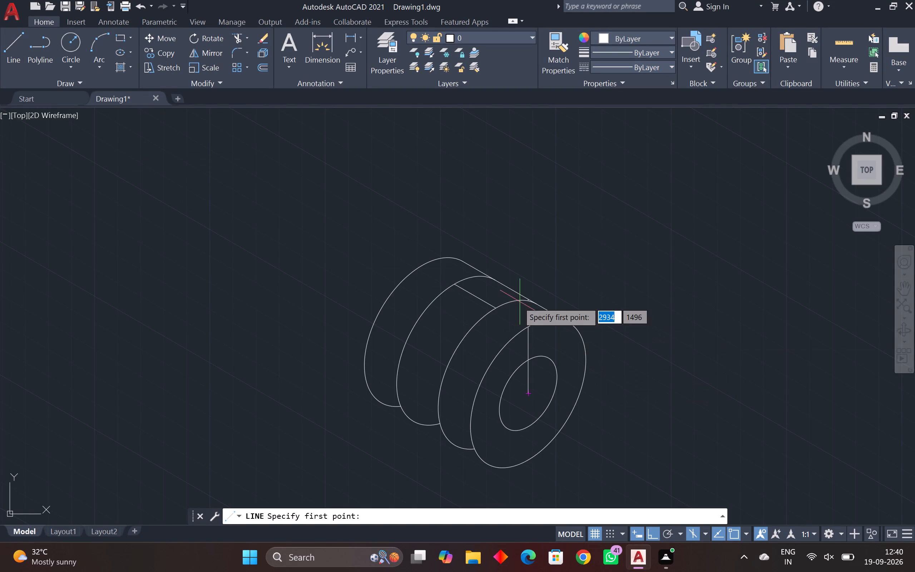
pyautogui.click(493, 307)
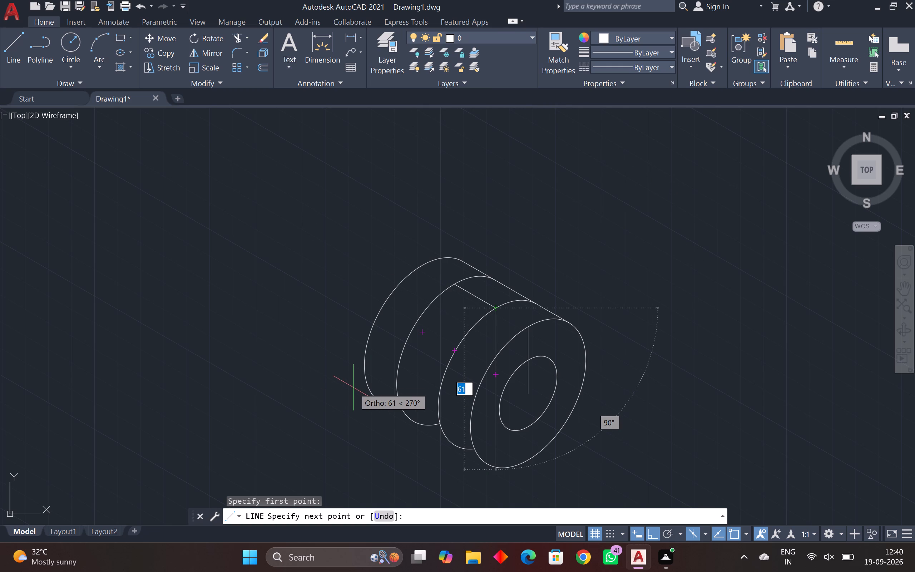
pyautogui.press('F8')
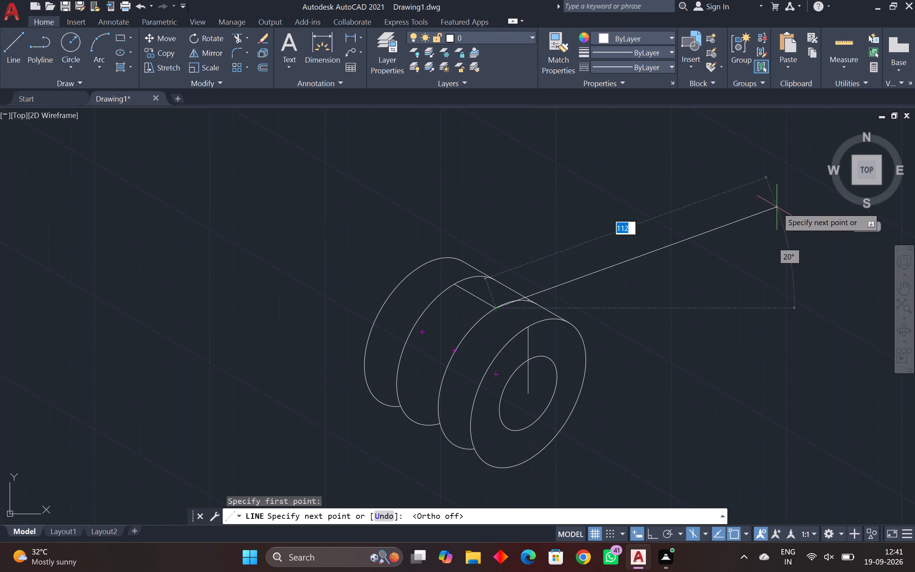
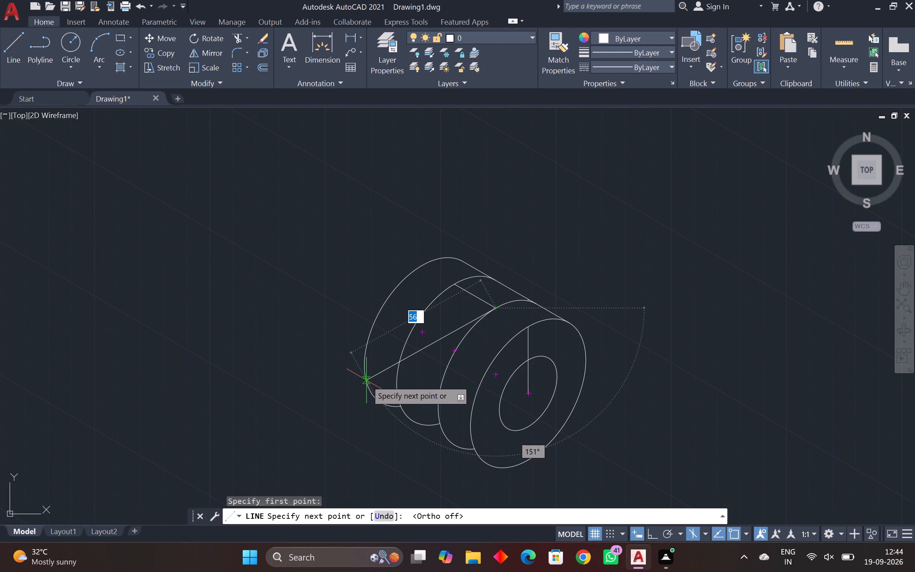
# With Ortho on and the Top isoplane, draw the arm outline: 85 at 210°, 18 at 150°, back to the other intermediate isocircle's line endpoint.
pyautogui.press('F8')
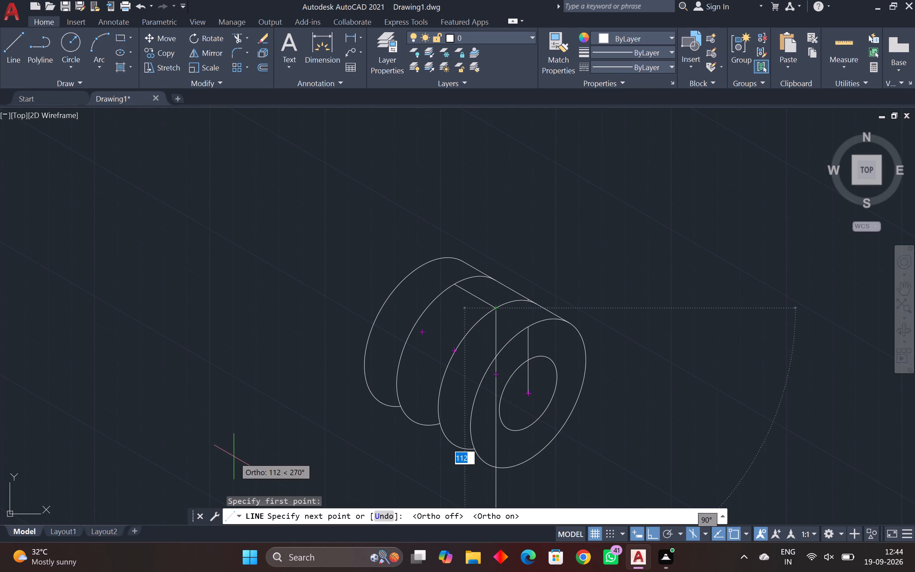
pyautogui.press('F5')
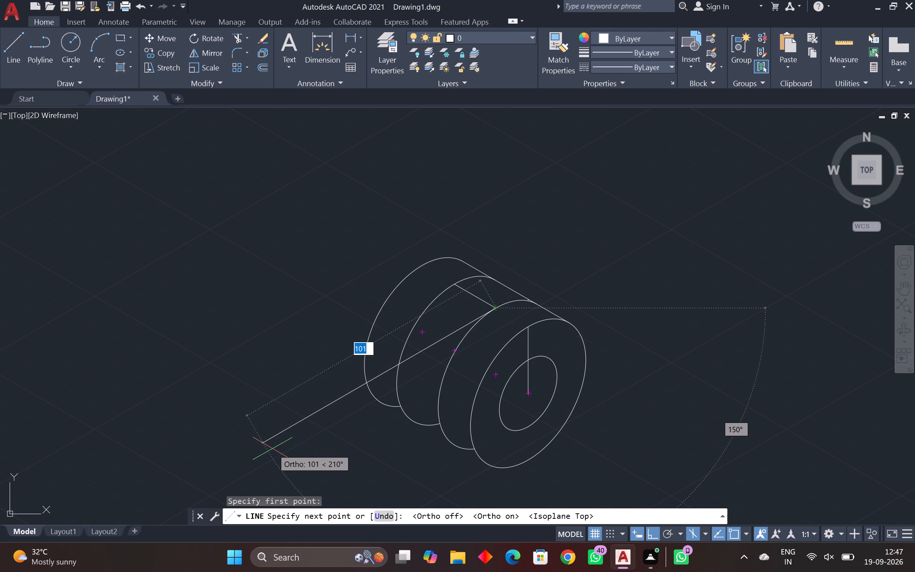
pyautogui.write('85')
pyautogui.press('Return')
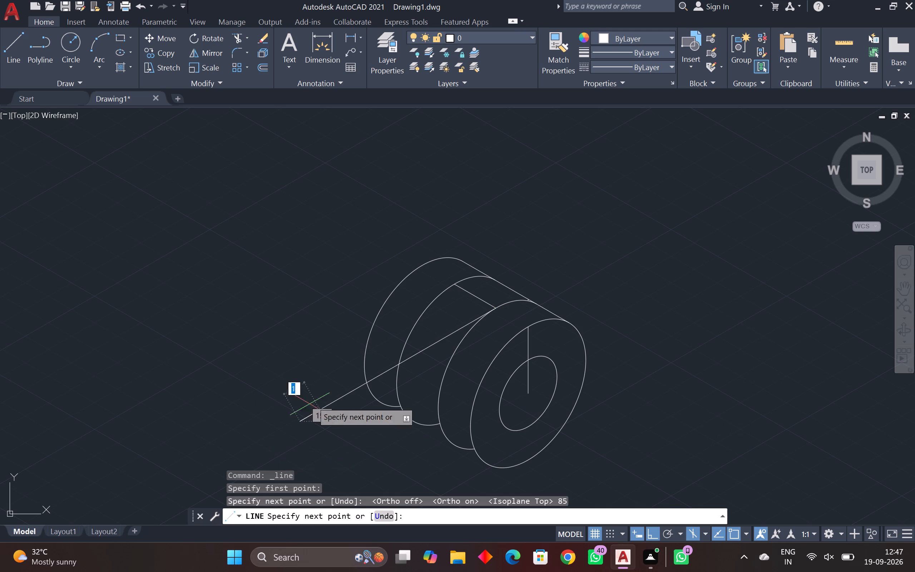
pyautogui.scroll(-2, 348, 351)
pyautogui.moveTo(348, 350); pyautogui.dragTo(324, 290, button='middle')
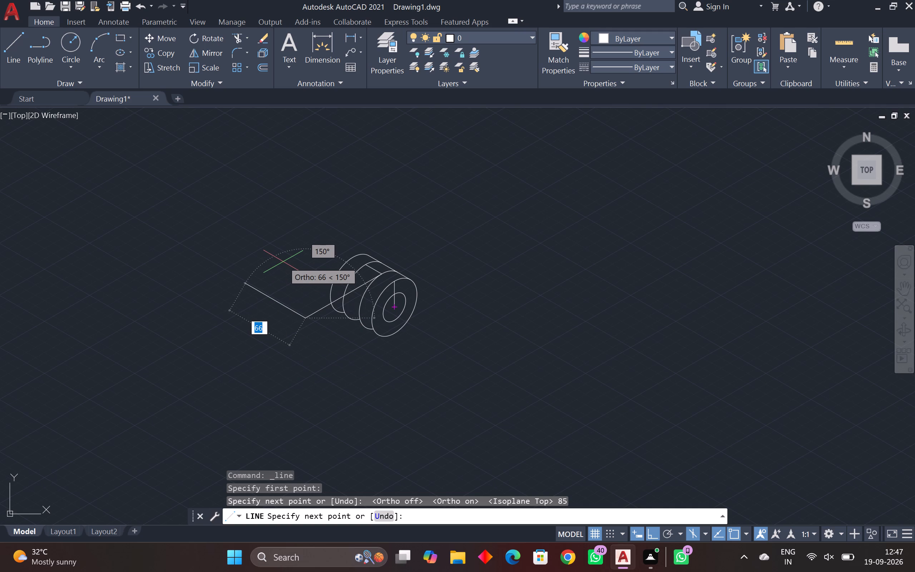
pyautogui.write('18')
pyautogui.press('Return')
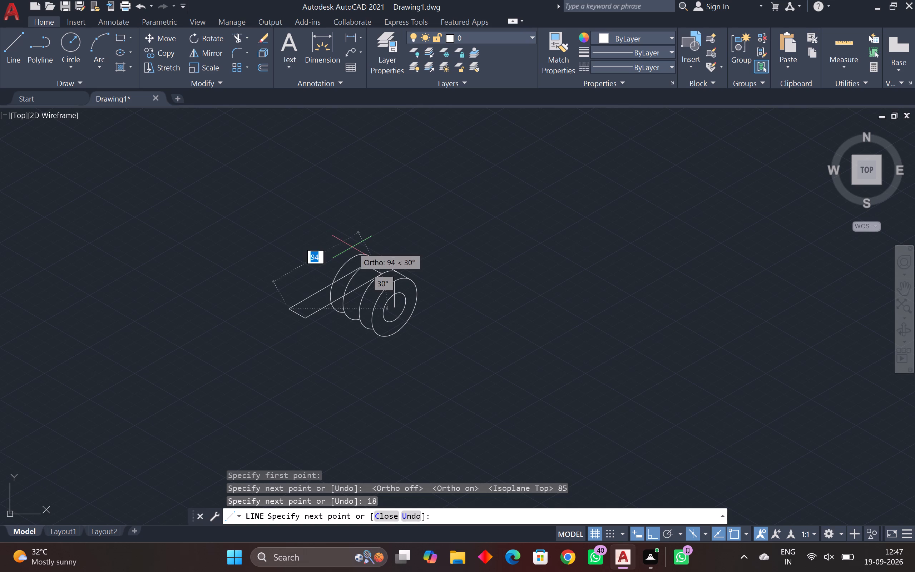
pyautogui.scroll(3, 351, 259)
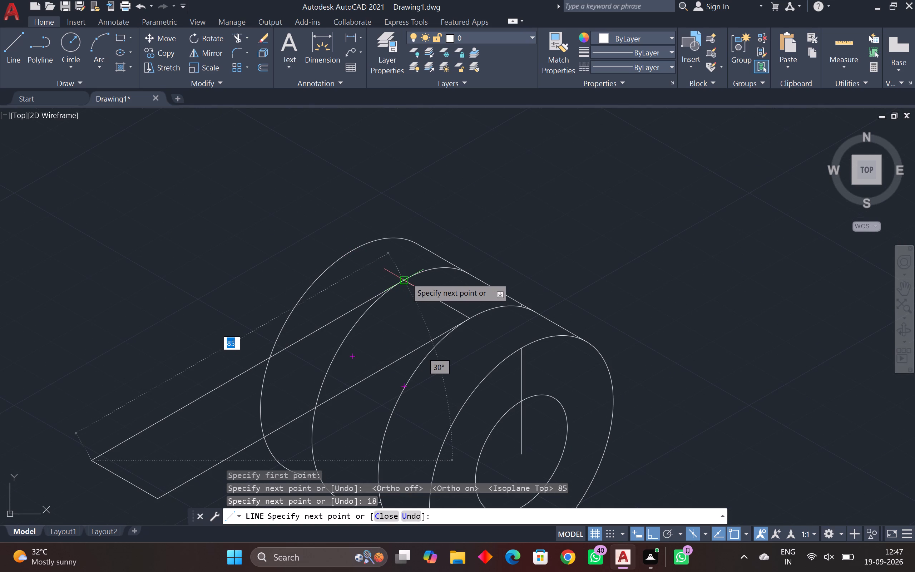
pyautogui.scroll(3, 405, 280)
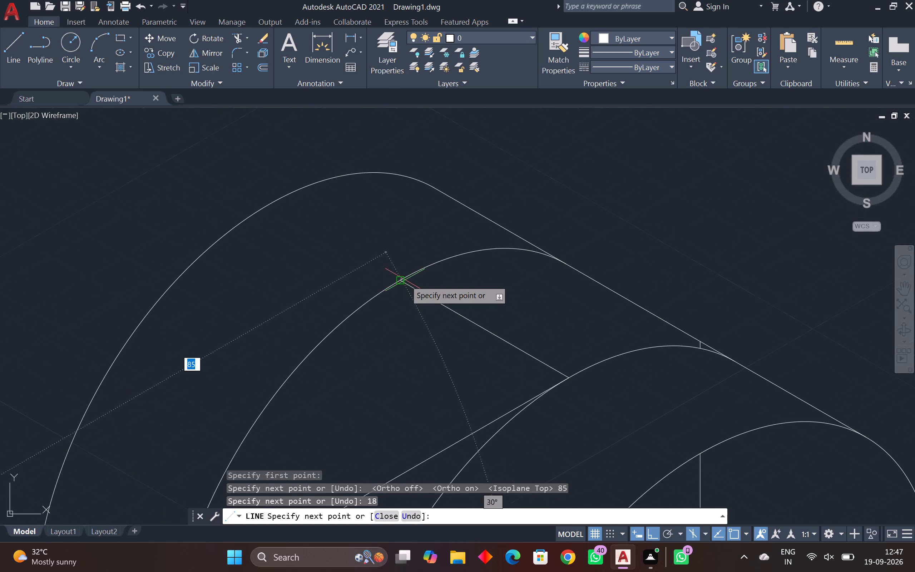
pyautogui.click(402, 280)
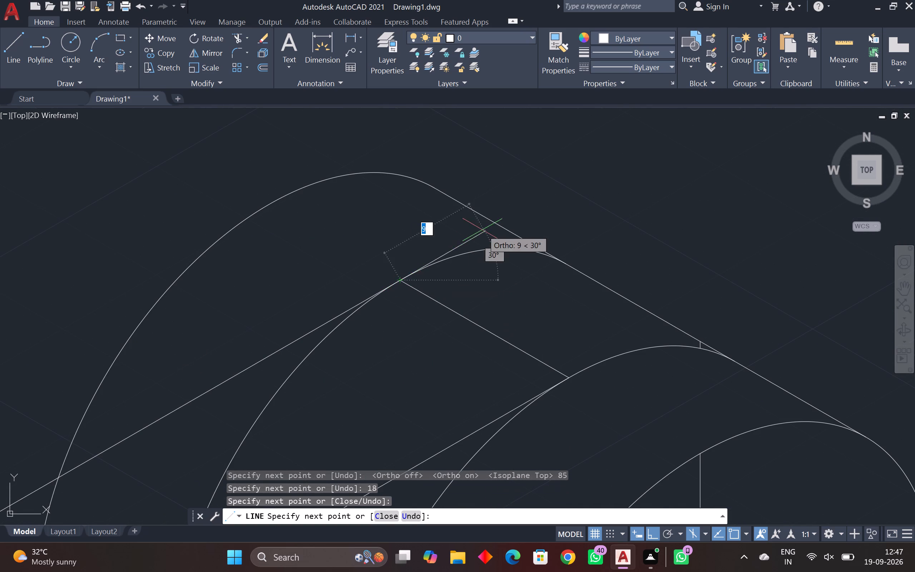
pyautogui.scroll(-2, 452, 262)
pyautogui.press('Escape')
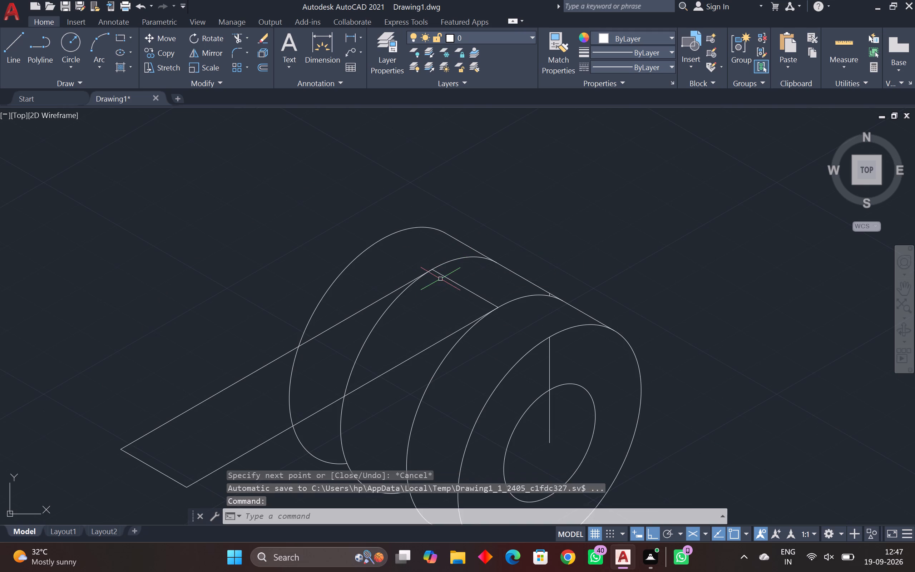
# Draw lines from the arm's front outer corner: 12 at 330° along the end edge, followed by 30 at 210°.
pyautogui.scroll(-2, 440, 279)
pyautogui.moveTo(440, 272); pyautogui.dragTo(474, 203, button='middle')
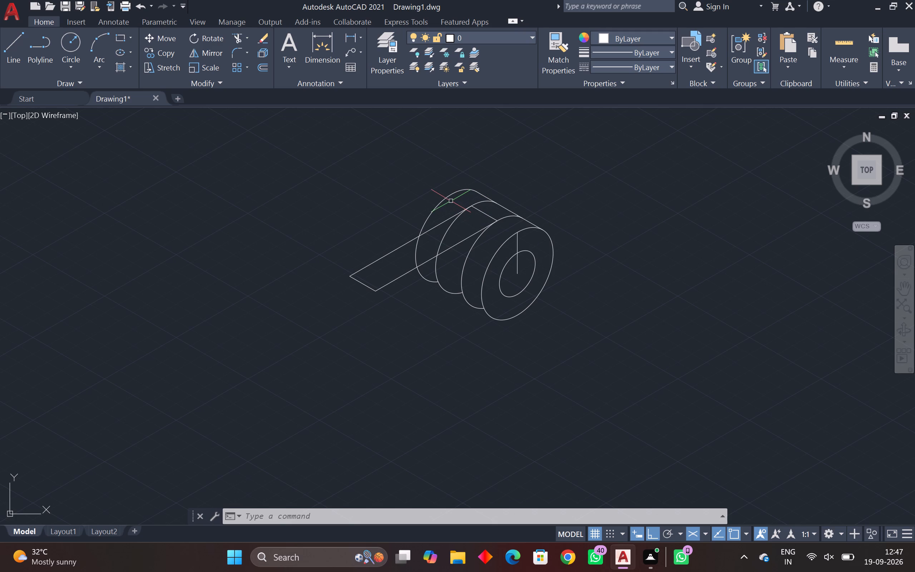
pyautogui.write('l')
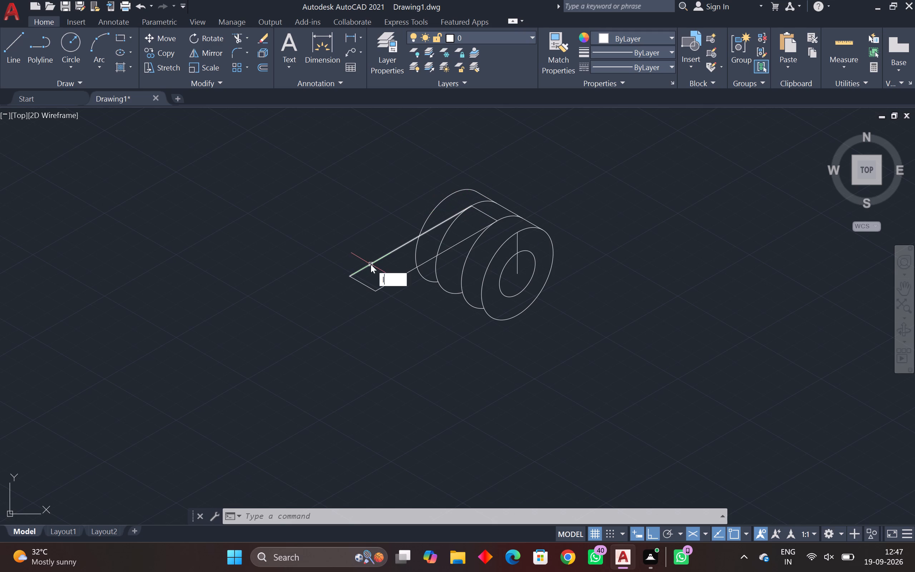
pyautogui.press('space')
pyautogui.click(377, 293)
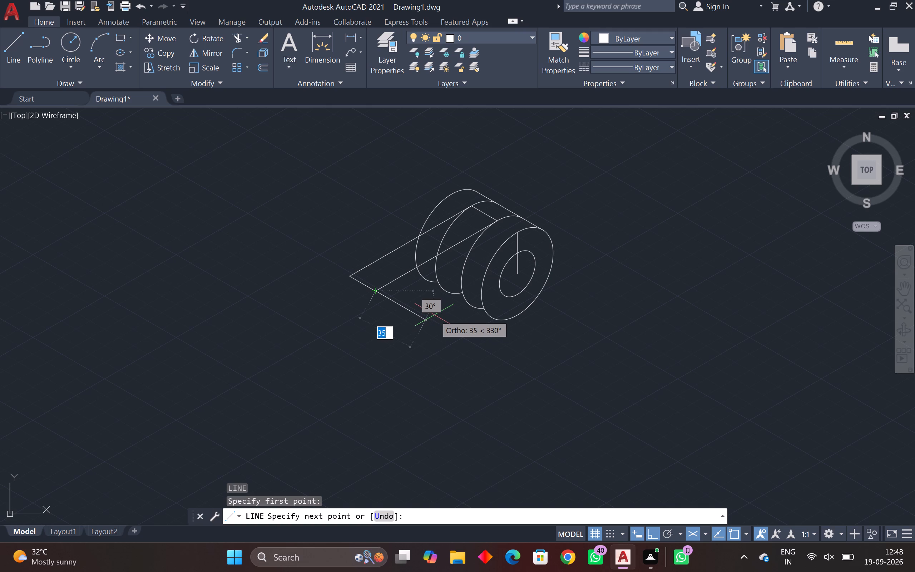
pyautogui.write('12')
pyautogui.press('Return')
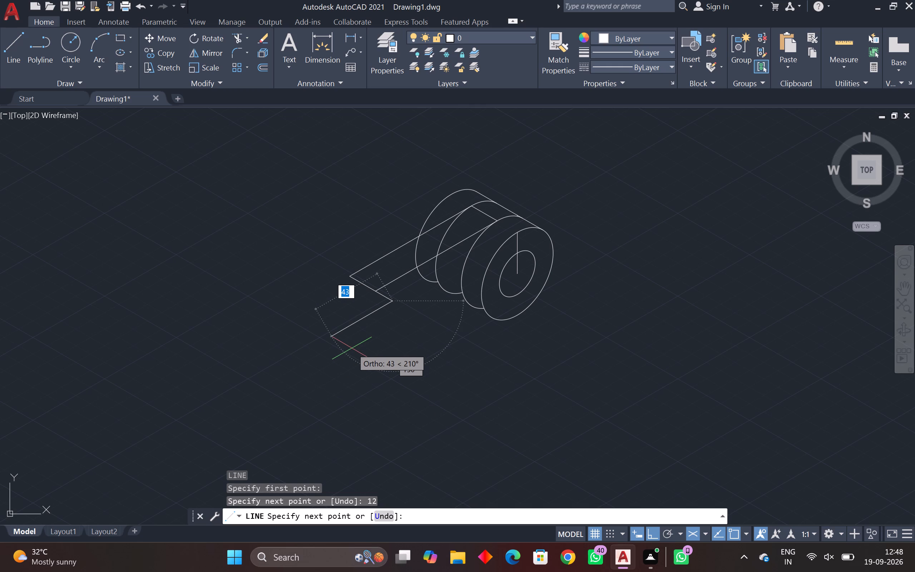
pyautogui.write('30')
pyautogui.press('Return')
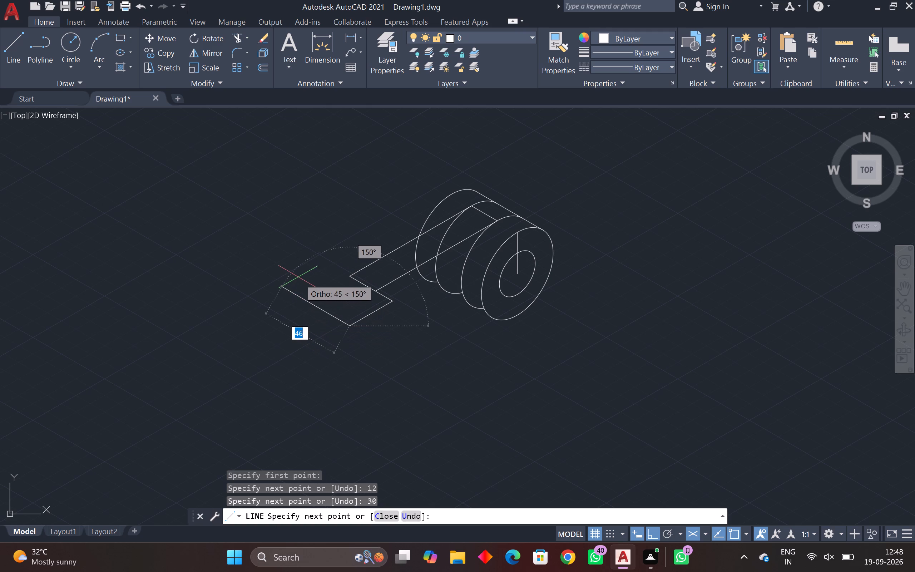
pyautogui.press('space')
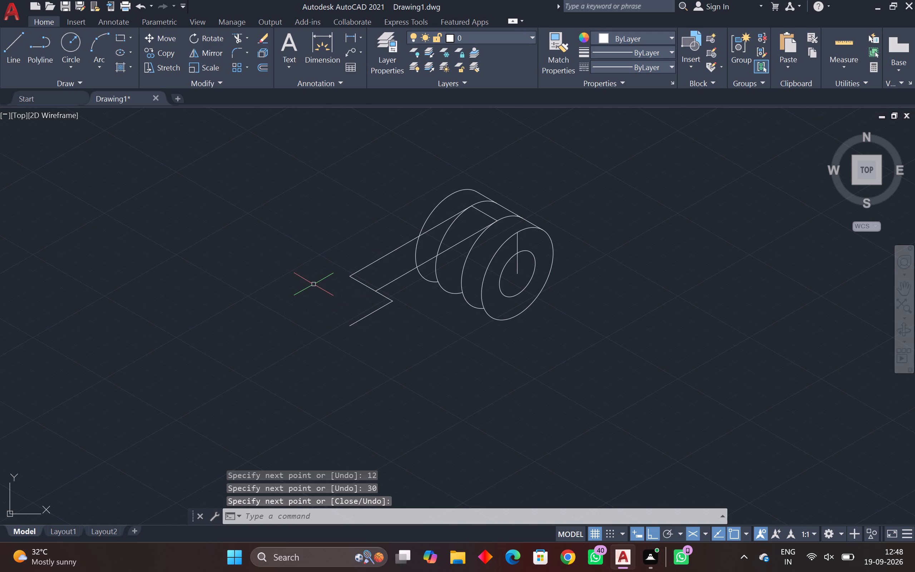
# Complete the end plate outline with 12, 18 and 12 segments at 150°, a 30 edge at 30°, and a closing line to the arm's rear corner.
pyautogui.press('space')
pyautogui.click(350, 324)
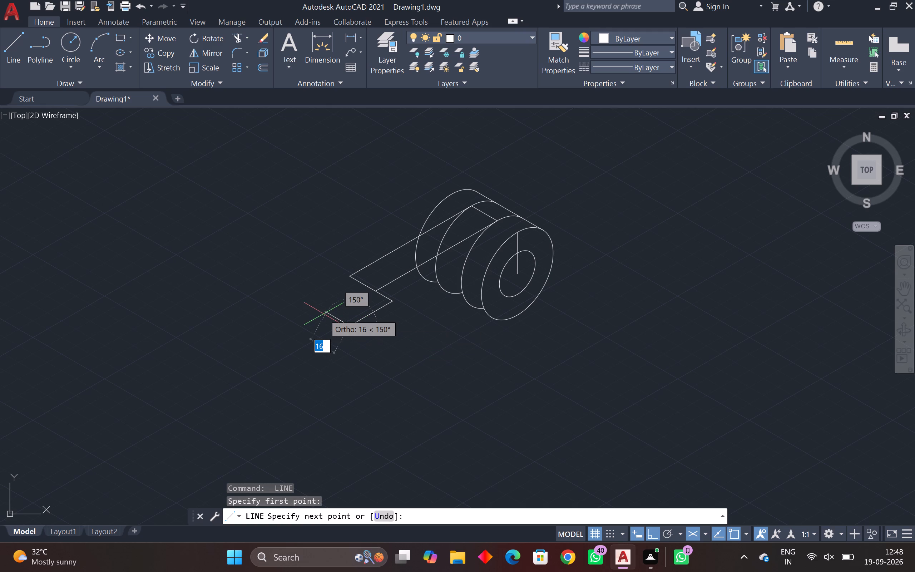
pyautogui.write('12')
pyautogui.press('Return')
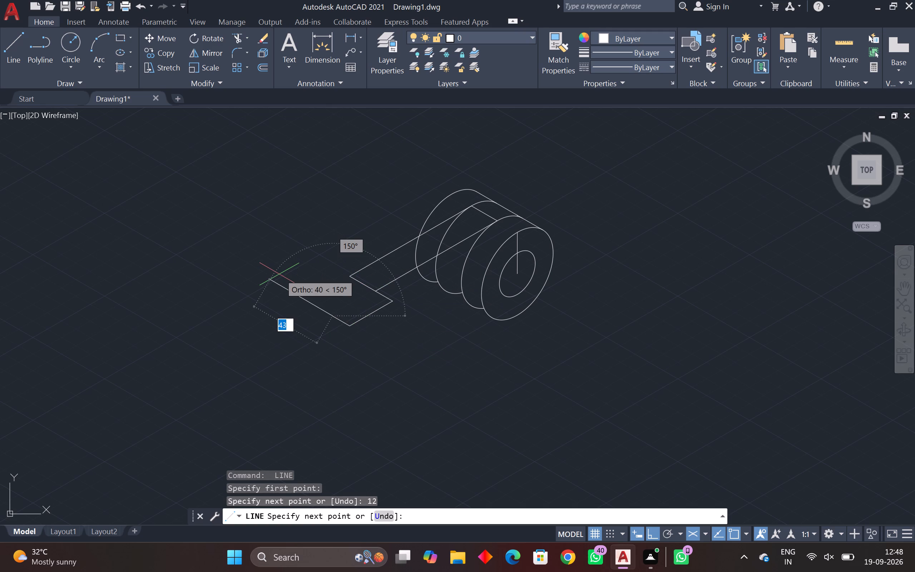
pyautogui.write('18')
pyautogui.press('Return')
pyautogui.write('12')
pyautogui.press('Return')
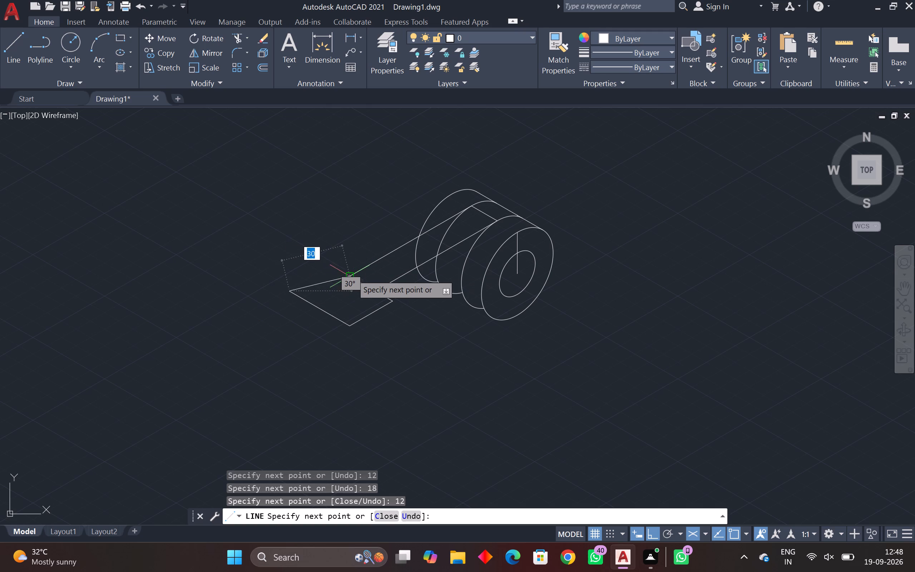
pyautogui.click(332, 266)
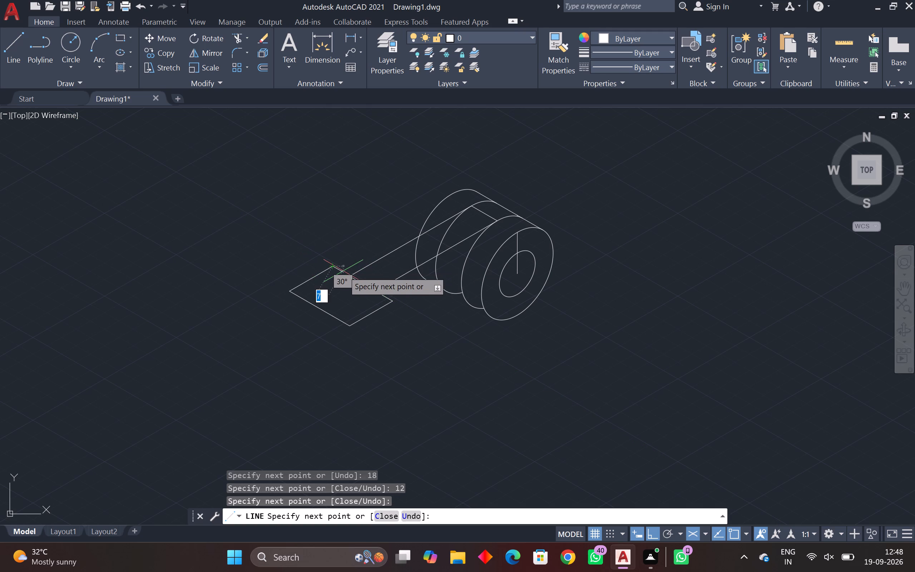
pyautogui.click(349, 277)
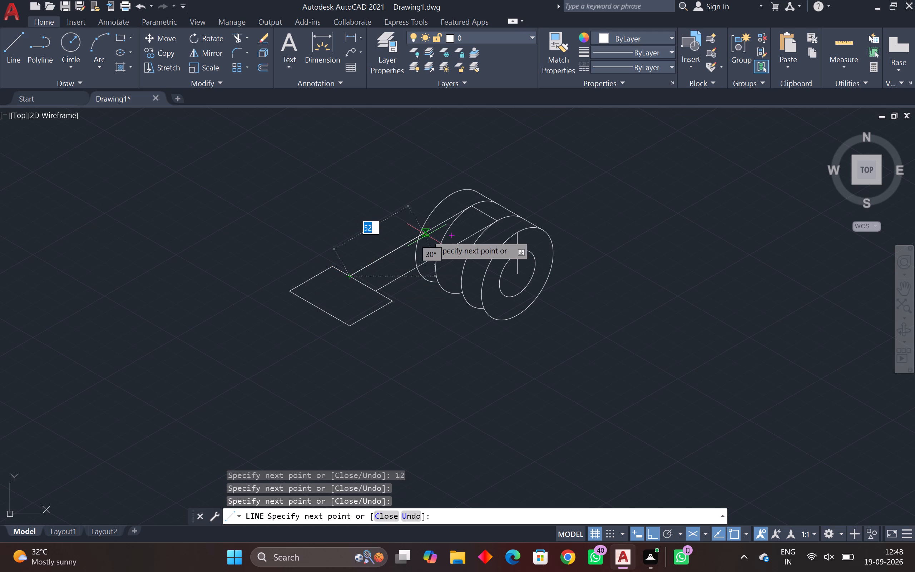
pyautogui.press('Escape')
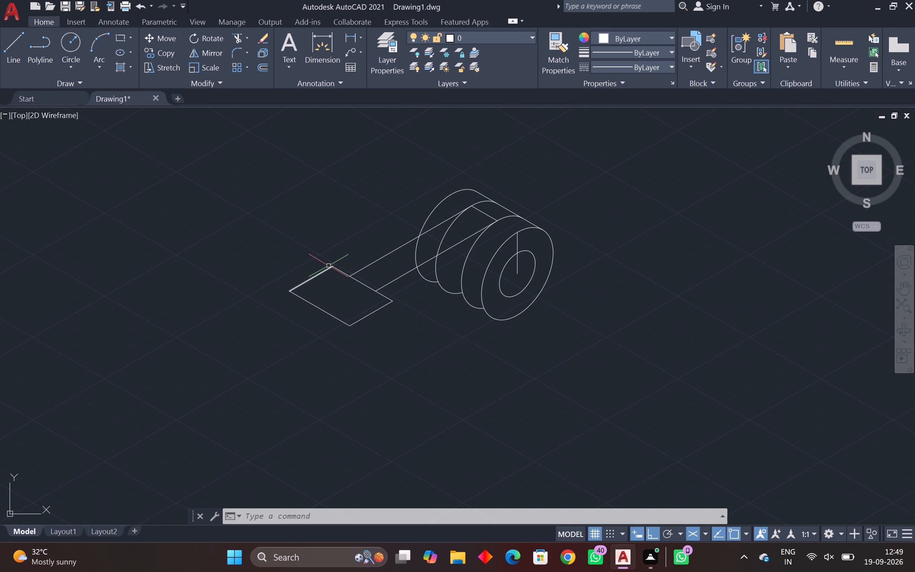
# Using tracking, start a line 12 from the plate's rear corner along its 30 edge and draw it at 330° past the opposite edge.
pyautogui.write('l')
pyautogui.press('space')
pyautogui.write('tk')
pyautogui.press('Return')
pyautogui.scroll(3, 323, 270)
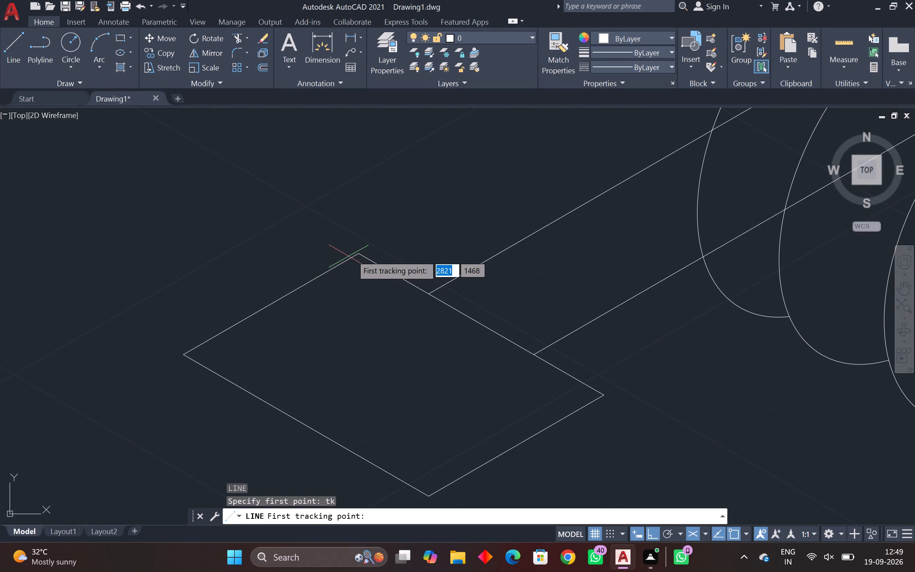
pyautogui.click(359, 252)
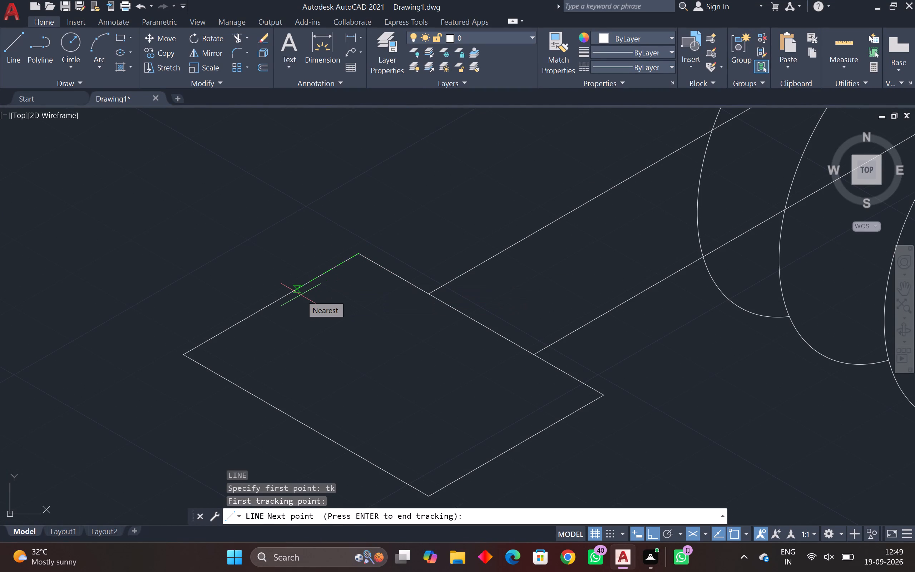
pyautogui.write('12')
pyautogui.press('Return')
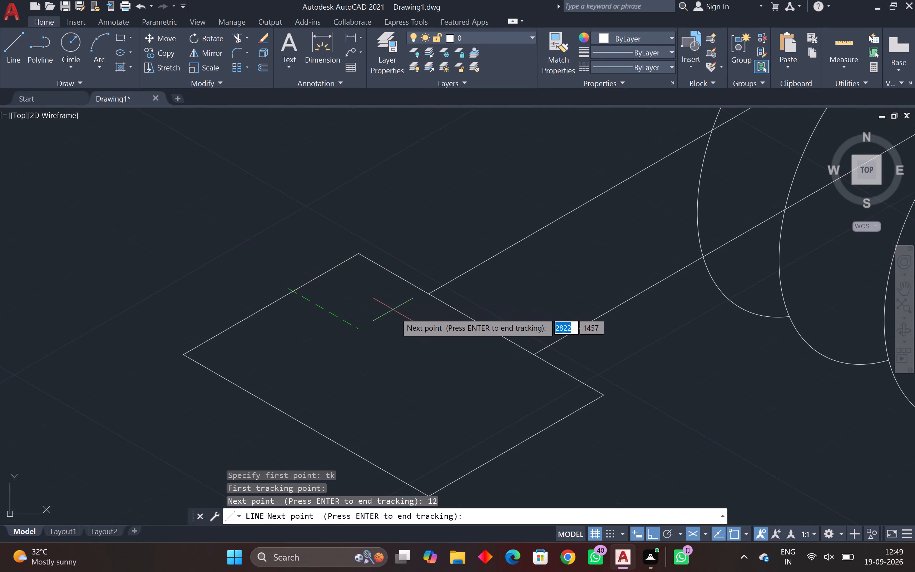
pyautogui.press('Return')
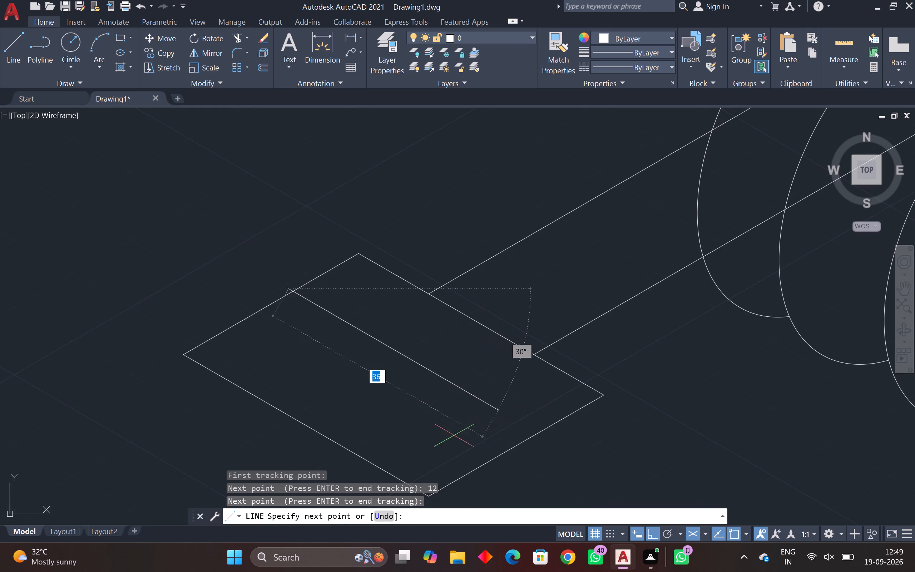
pyautogui.click(539, 473)
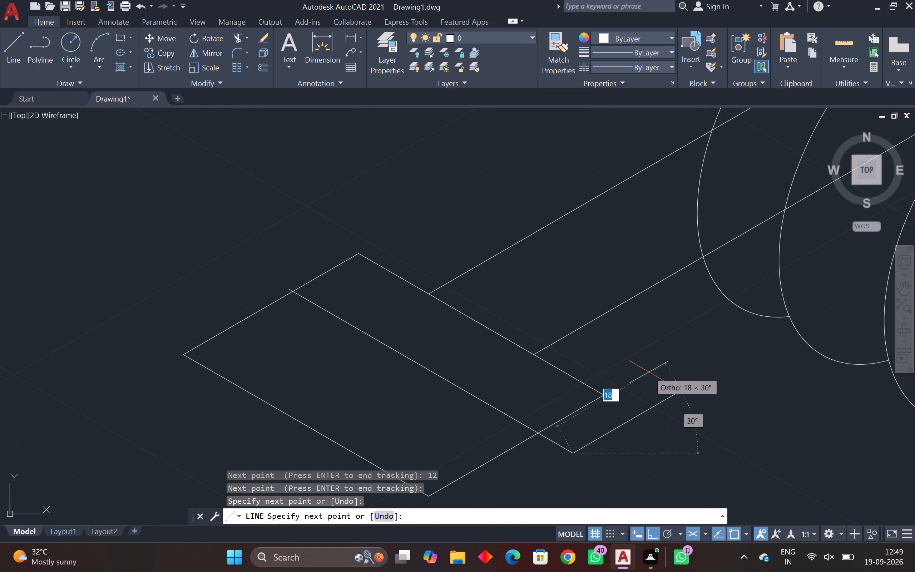
pyautogui.press('Escape')
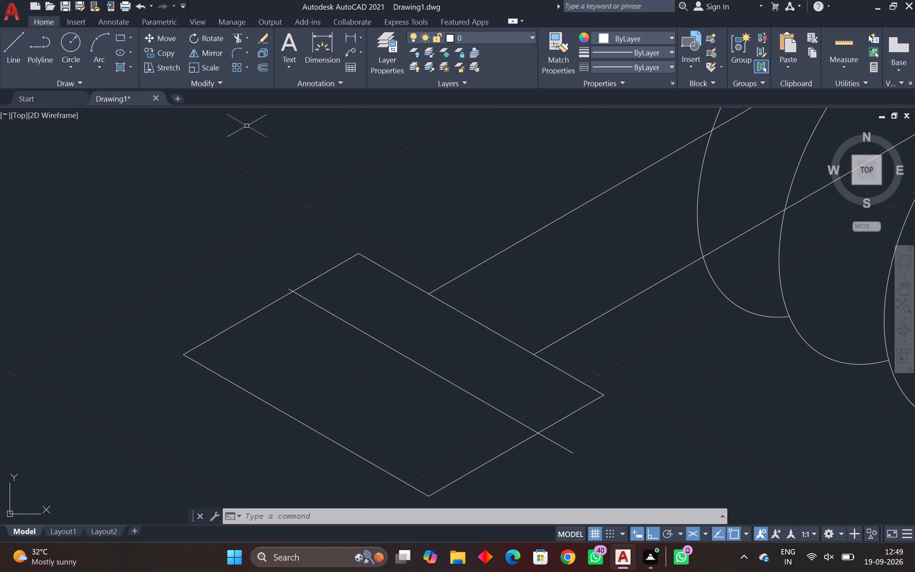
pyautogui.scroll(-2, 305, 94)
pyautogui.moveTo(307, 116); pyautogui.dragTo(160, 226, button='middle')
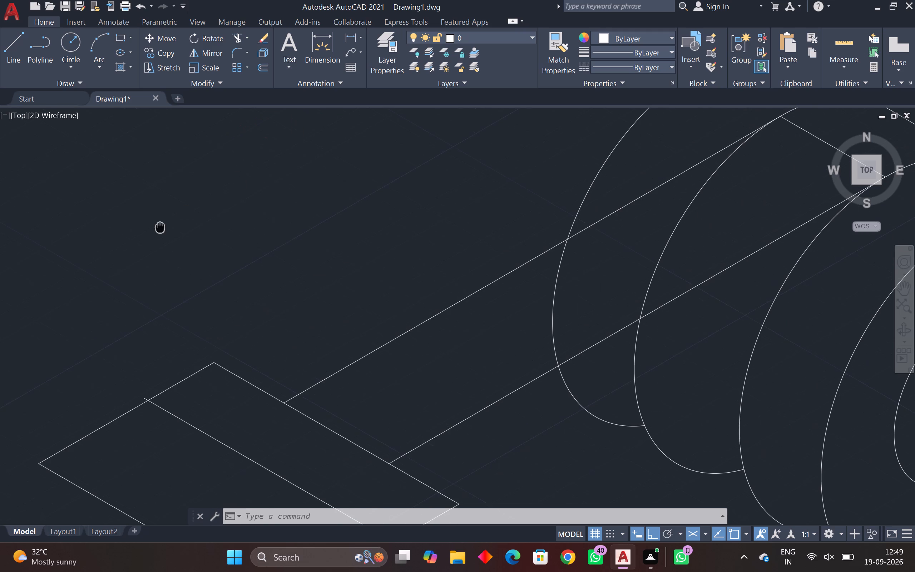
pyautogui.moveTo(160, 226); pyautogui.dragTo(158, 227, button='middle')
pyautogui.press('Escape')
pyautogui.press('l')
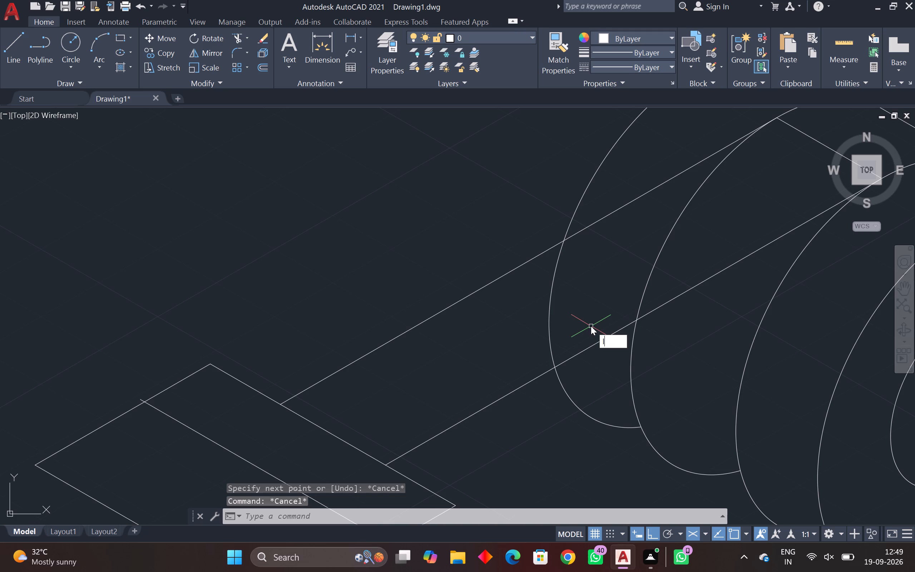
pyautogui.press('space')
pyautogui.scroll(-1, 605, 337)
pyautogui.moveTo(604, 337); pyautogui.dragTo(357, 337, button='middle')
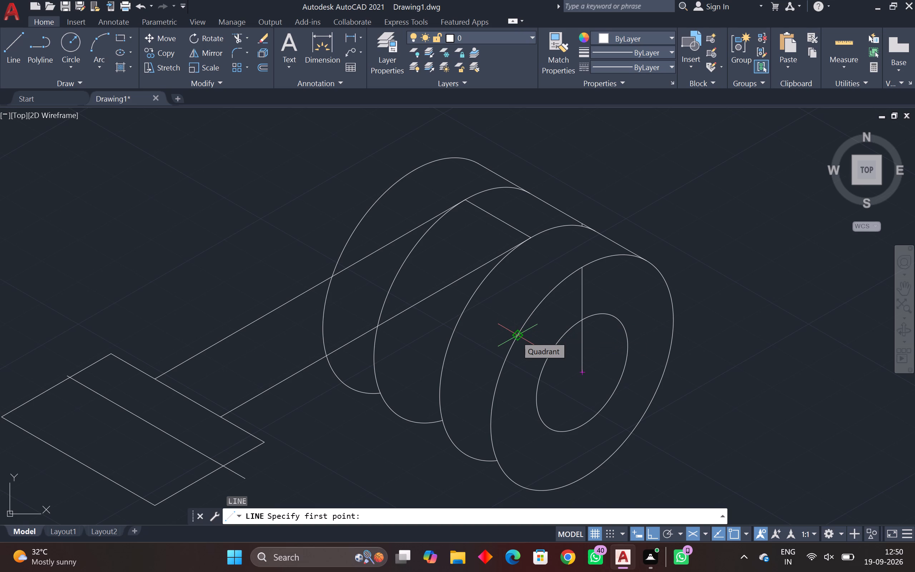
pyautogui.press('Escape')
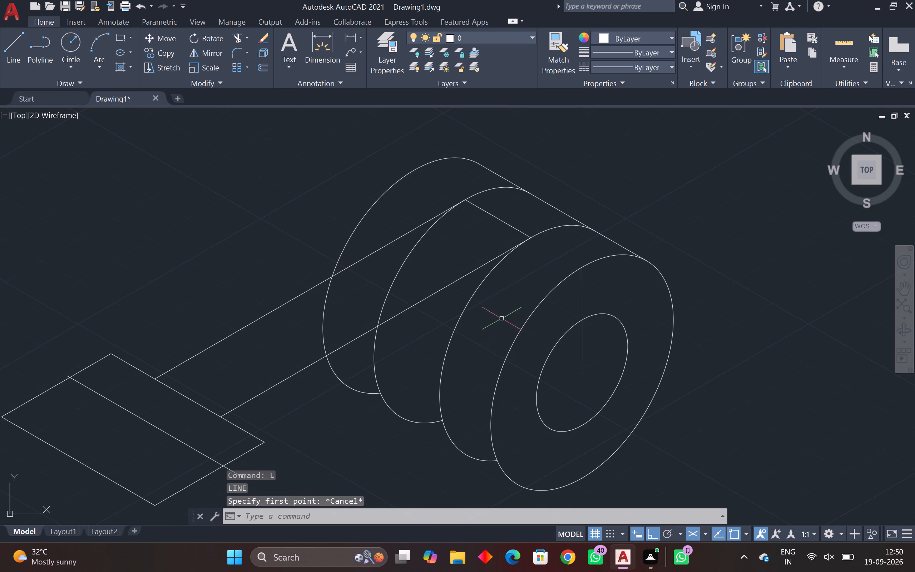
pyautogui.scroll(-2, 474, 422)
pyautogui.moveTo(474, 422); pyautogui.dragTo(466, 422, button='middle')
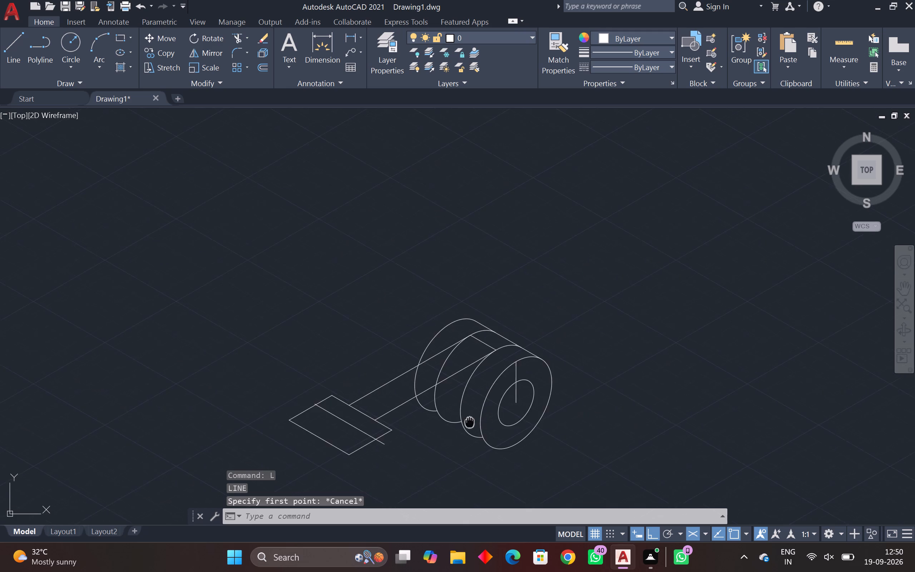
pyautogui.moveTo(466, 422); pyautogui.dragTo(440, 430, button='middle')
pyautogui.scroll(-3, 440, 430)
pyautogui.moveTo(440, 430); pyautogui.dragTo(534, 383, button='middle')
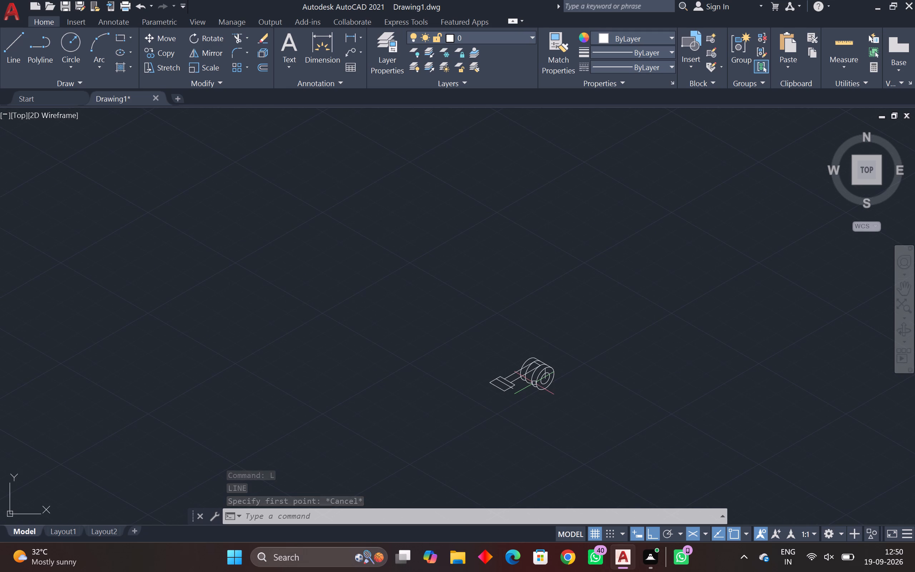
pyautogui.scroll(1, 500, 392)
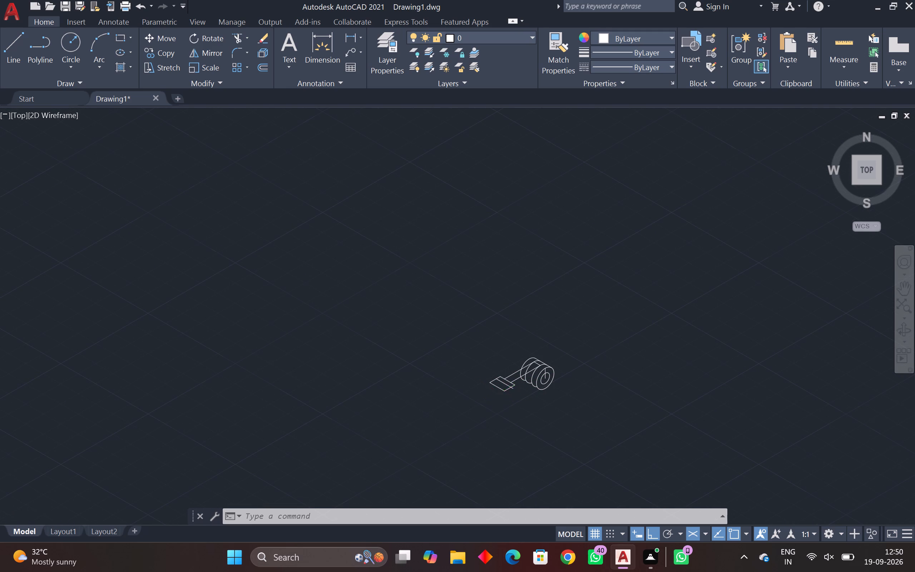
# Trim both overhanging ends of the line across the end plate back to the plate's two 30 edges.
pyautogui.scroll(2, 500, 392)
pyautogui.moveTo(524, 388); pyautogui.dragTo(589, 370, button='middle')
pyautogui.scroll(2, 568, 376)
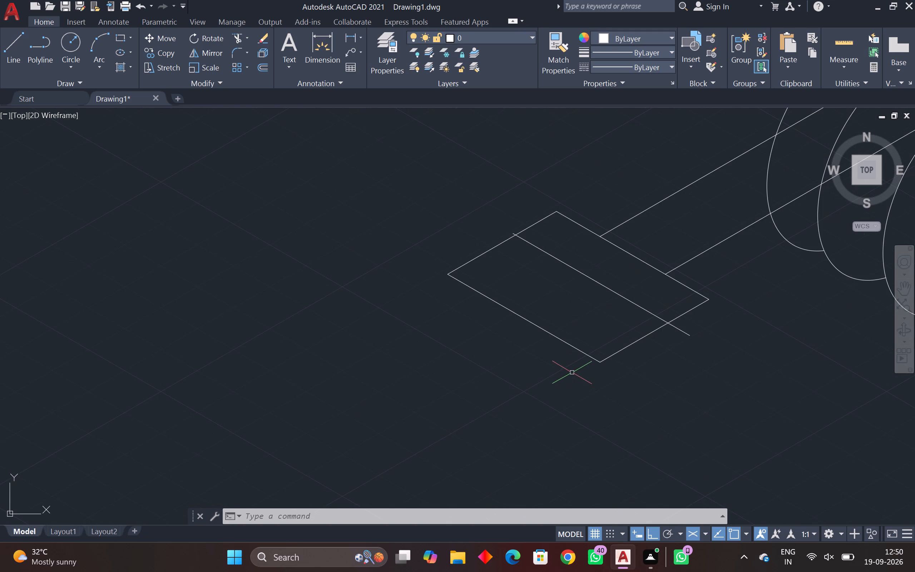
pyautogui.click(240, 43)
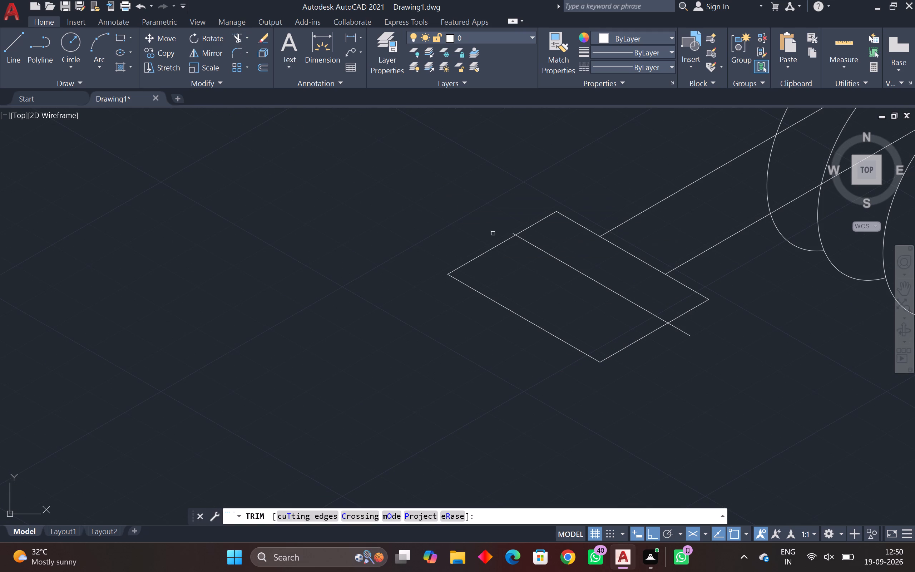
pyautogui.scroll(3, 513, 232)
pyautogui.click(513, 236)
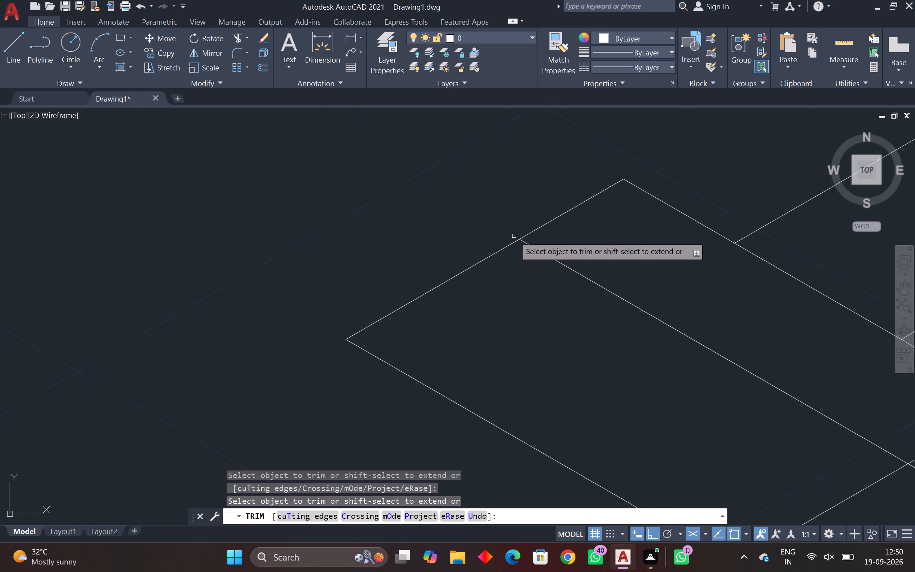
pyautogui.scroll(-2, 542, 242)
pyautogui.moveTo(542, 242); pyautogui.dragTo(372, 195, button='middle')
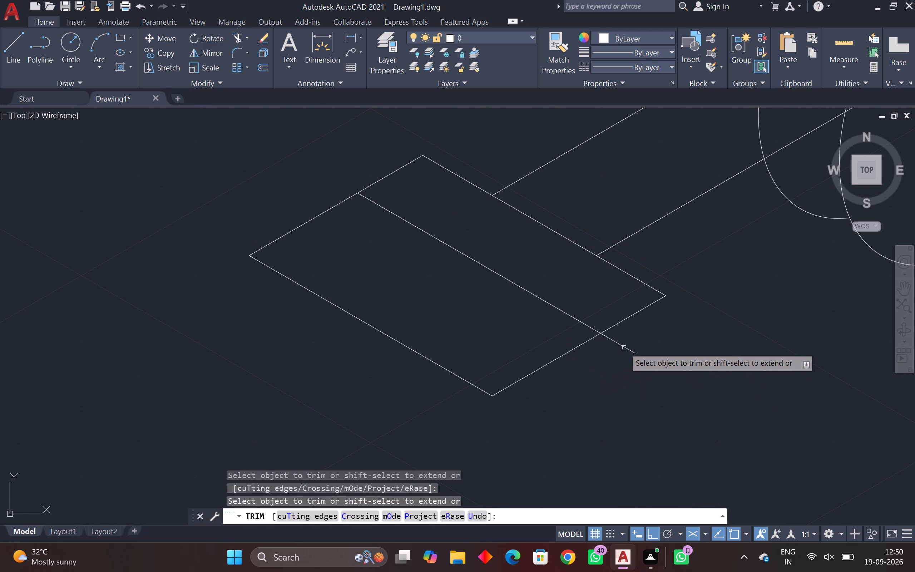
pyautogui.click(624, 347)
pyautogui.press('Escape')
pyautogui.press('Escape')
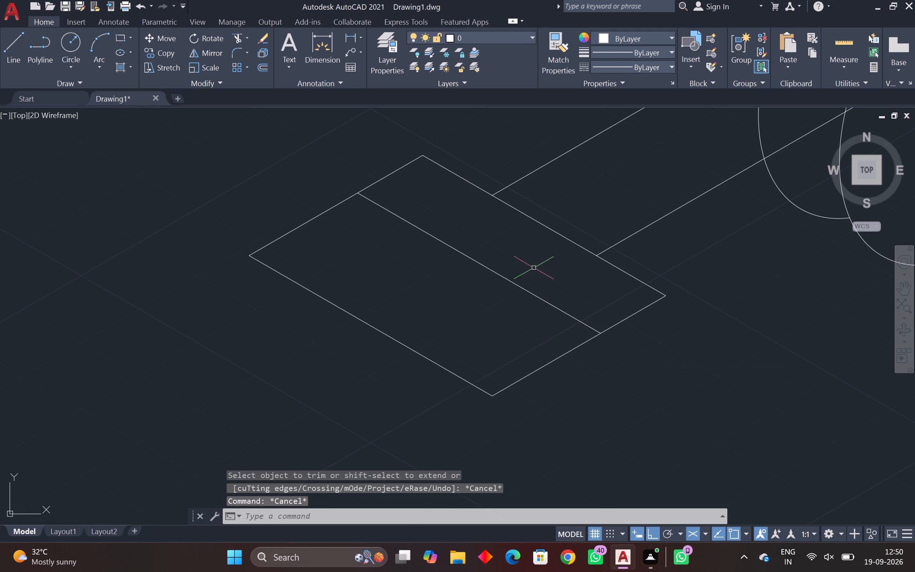
# Check the distance from the midpoint of the arm's end edge to the line across the plate with an aligned dimension.
pyautogui.click(352, 39)
pyautogui.click(363, 37)
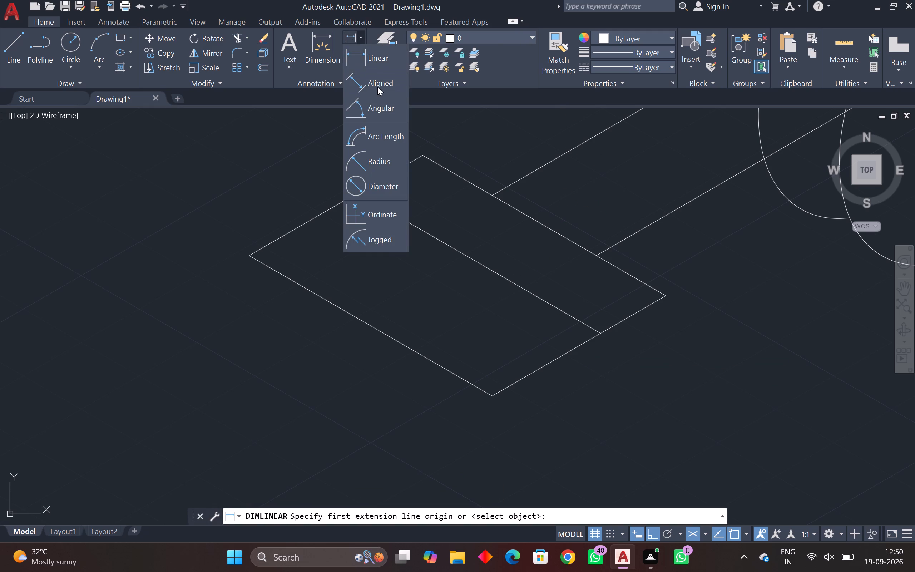
pyautogui.click(377, 87)
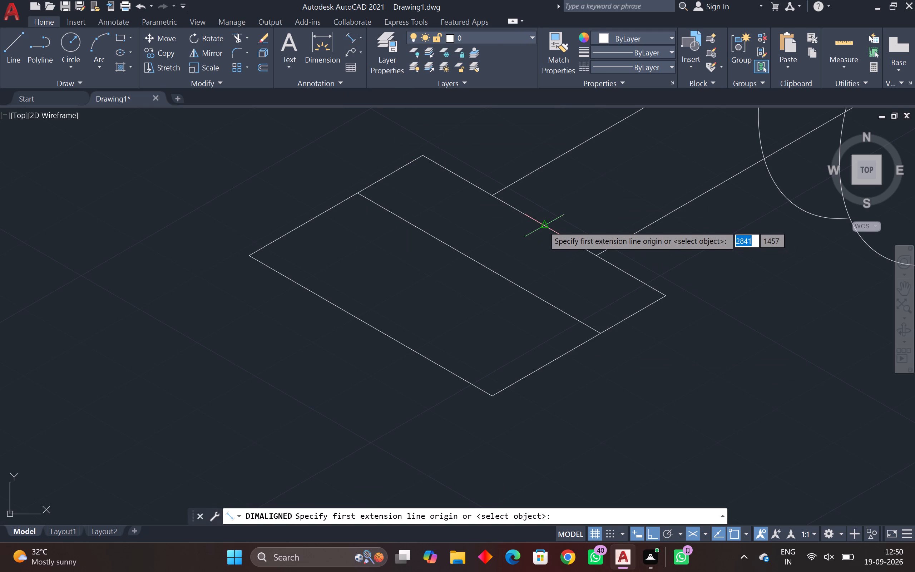
pyautogui.click(544, 226)
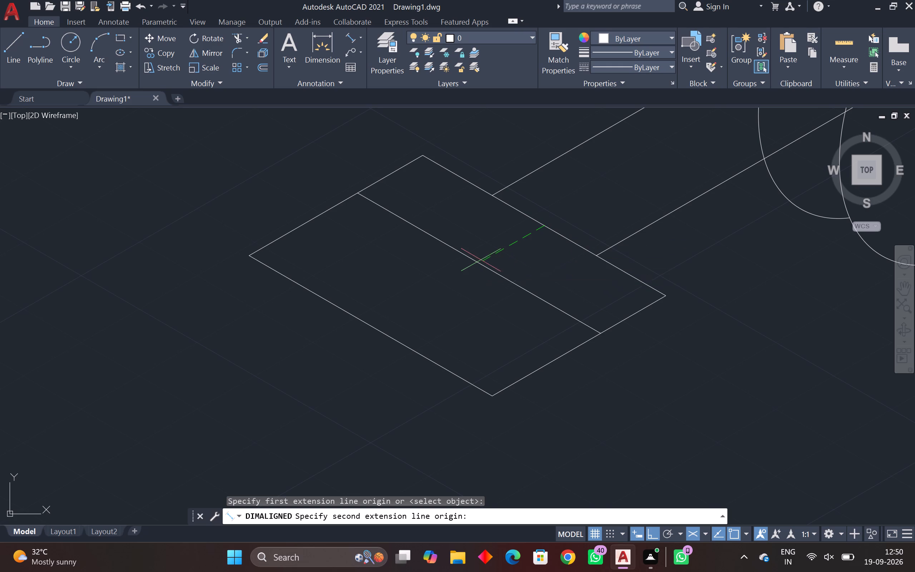
pyautogui.click(480, 260)
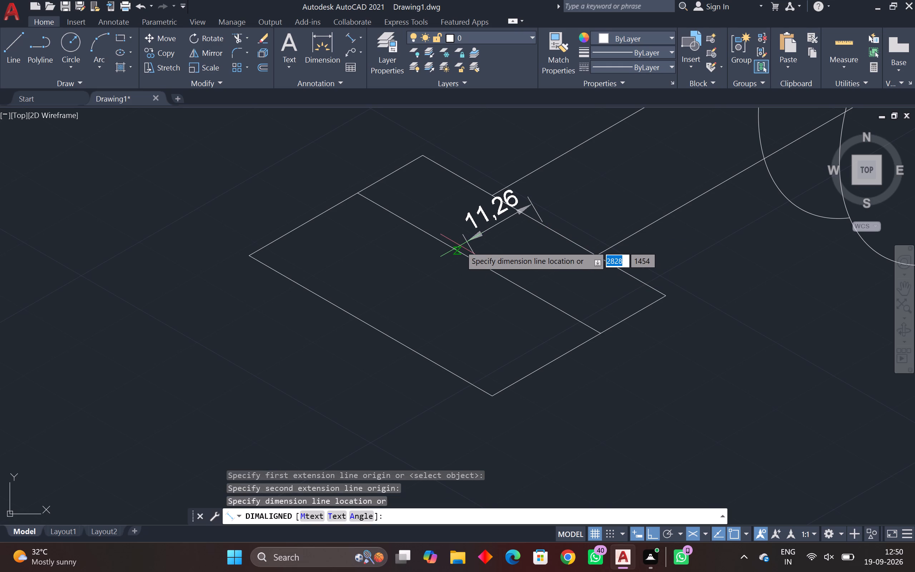
pyautogui.press('Escape')
# Delete the line running across the inside of the end plate.
pyautogui.moveTo(478, 236); pyautogui.dragTo(449, 271)
pyautogui.click(426, 282)
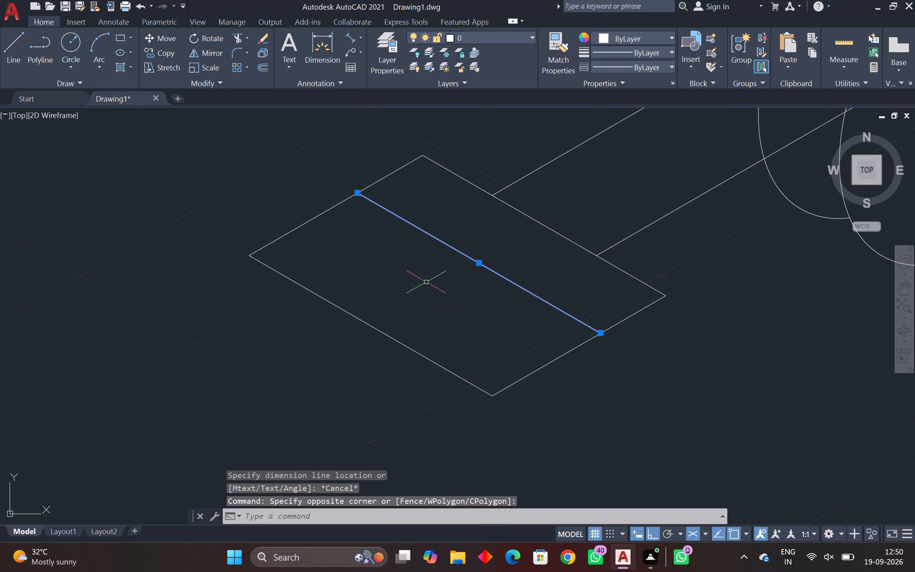
pyautogui.press('Escape')
pyautogui.press('Escape')
pyautogui.click(473, 244)
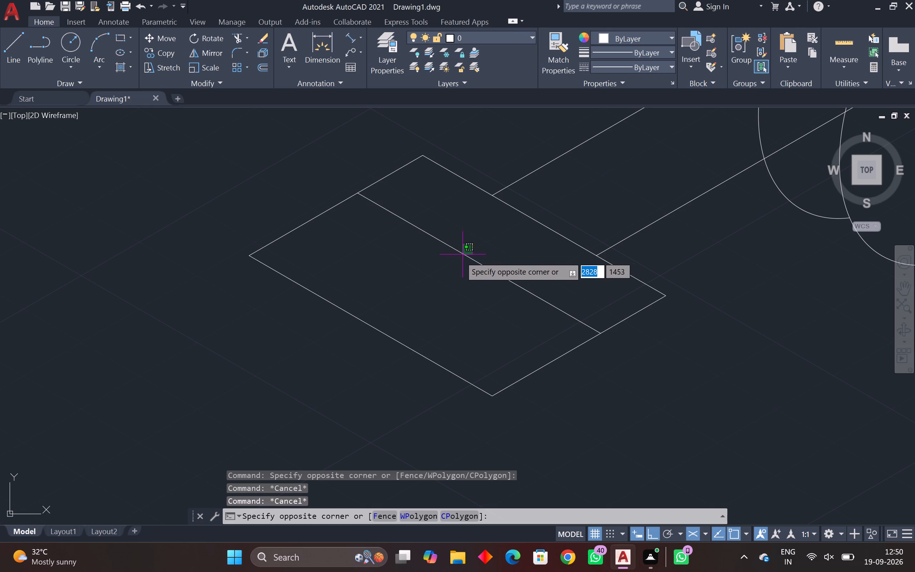
pyautogui.click(459, 259)
pyautogui.press('Delete')
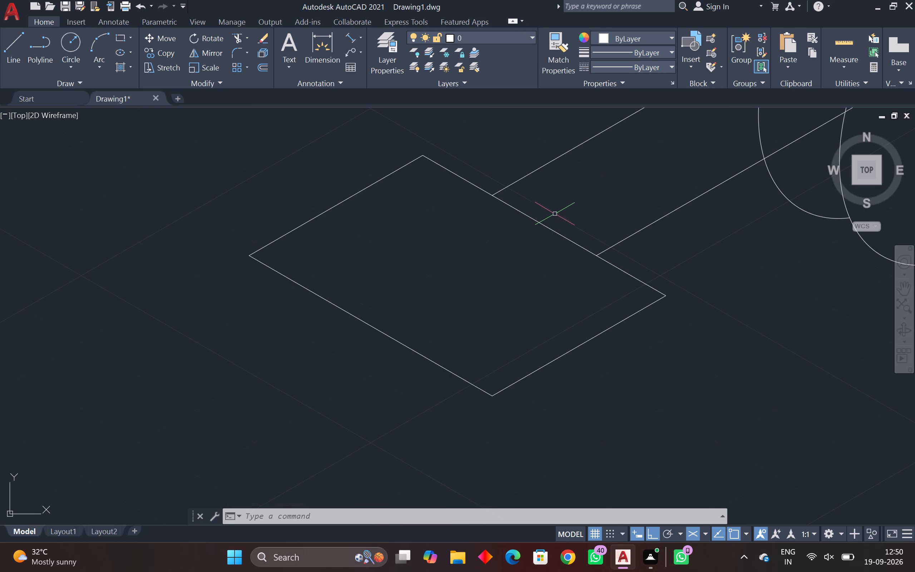
# Copy the arm's 18 end edge from its midpoint 12 at 210° into the end plate.
pyautogui.moveTo(557, 211); pyautogui.dragTo(534, 229)
pyautogui.click(528, 235)
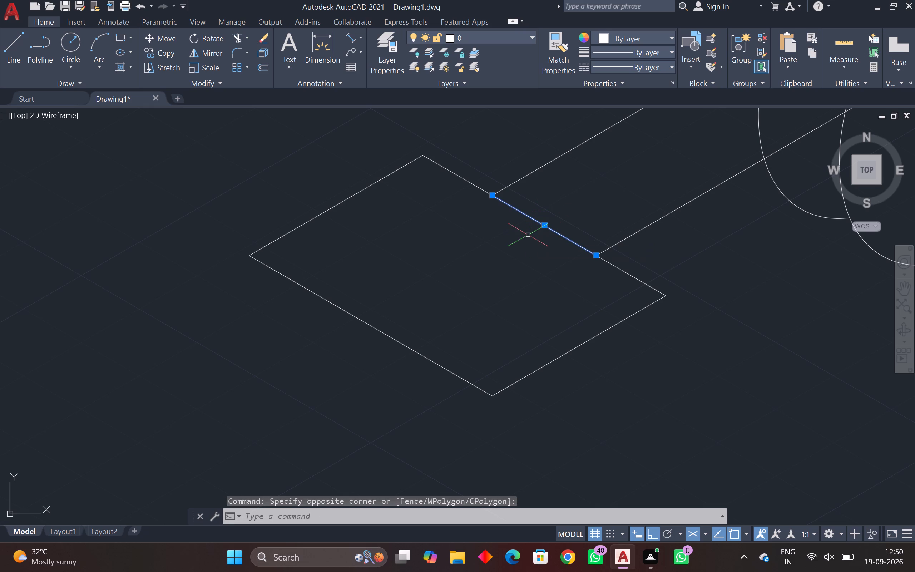
pyautogui.press('c')
pyautogui.press('o')
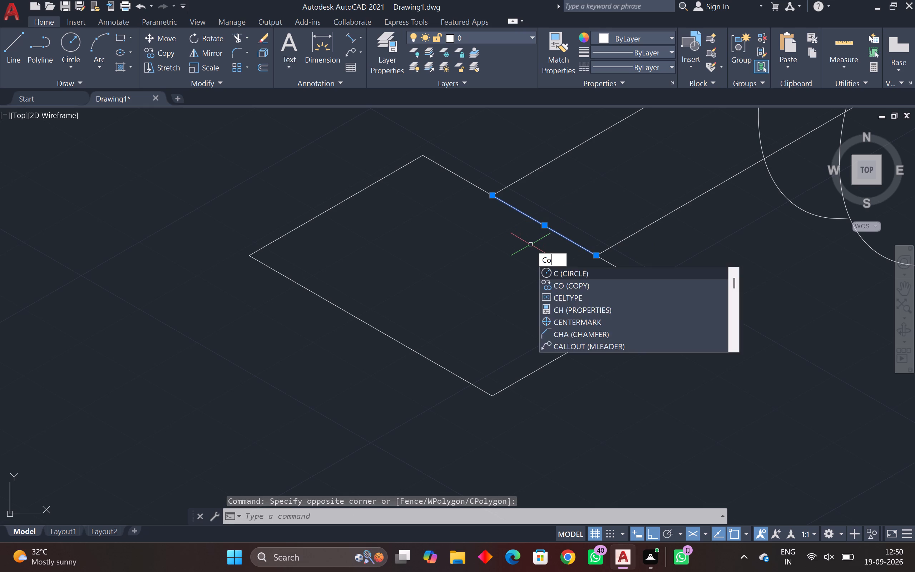
pyautogui.press('Return')
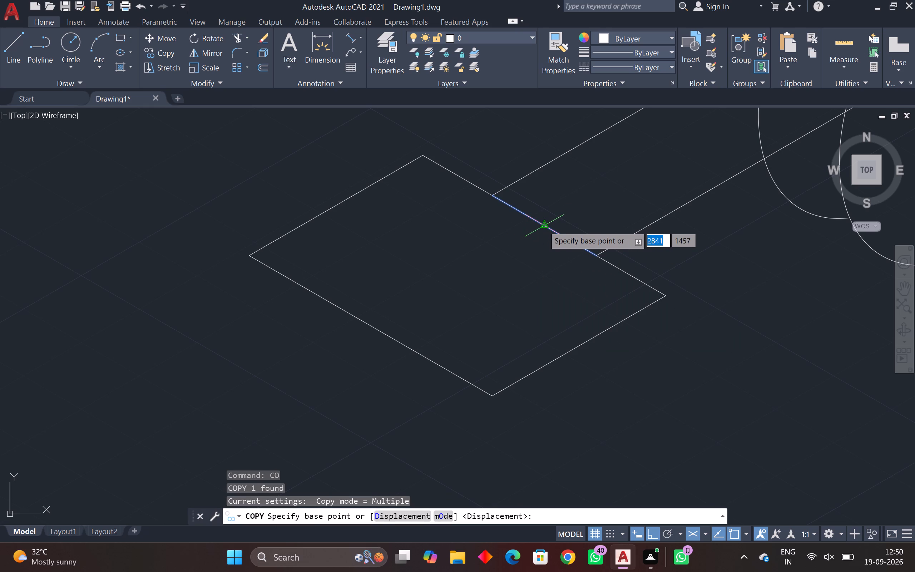
pyautogui.click(543, 225)
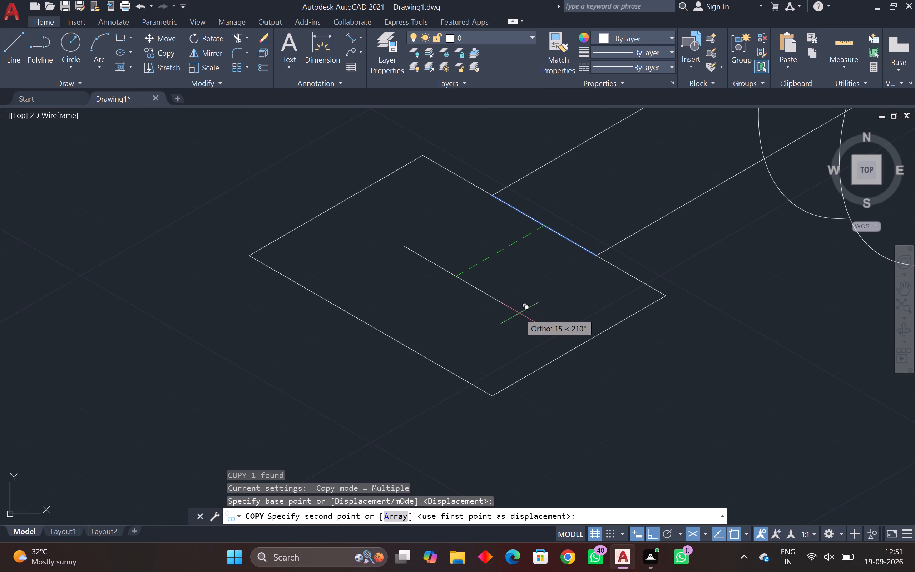
pyautogui.press('1')
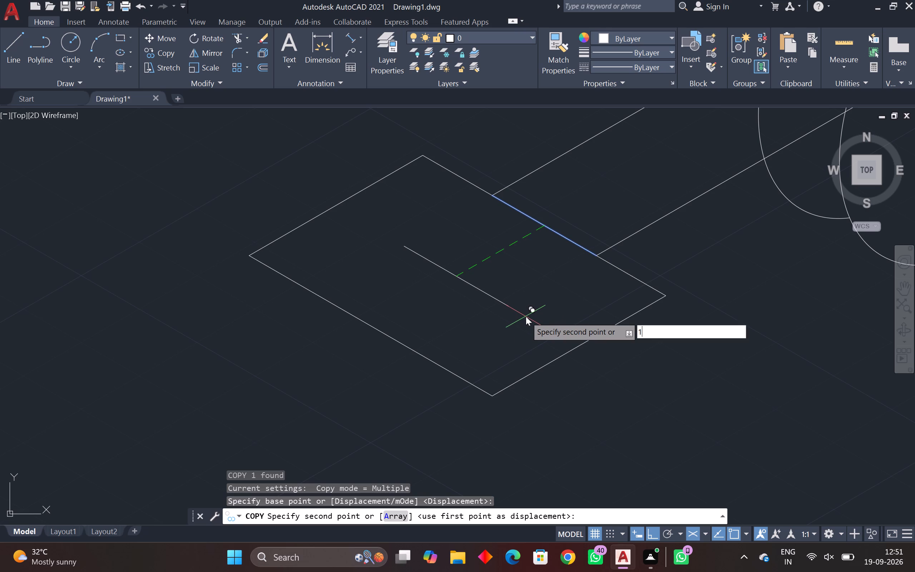
pyautogui.press('2')
pyautogui.press('Return')
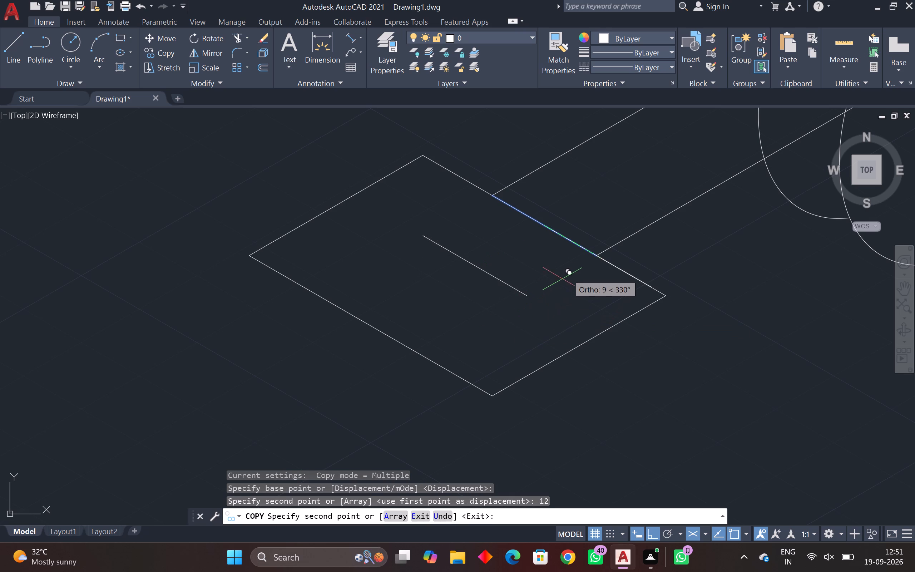
pyautogui.press('Escape')
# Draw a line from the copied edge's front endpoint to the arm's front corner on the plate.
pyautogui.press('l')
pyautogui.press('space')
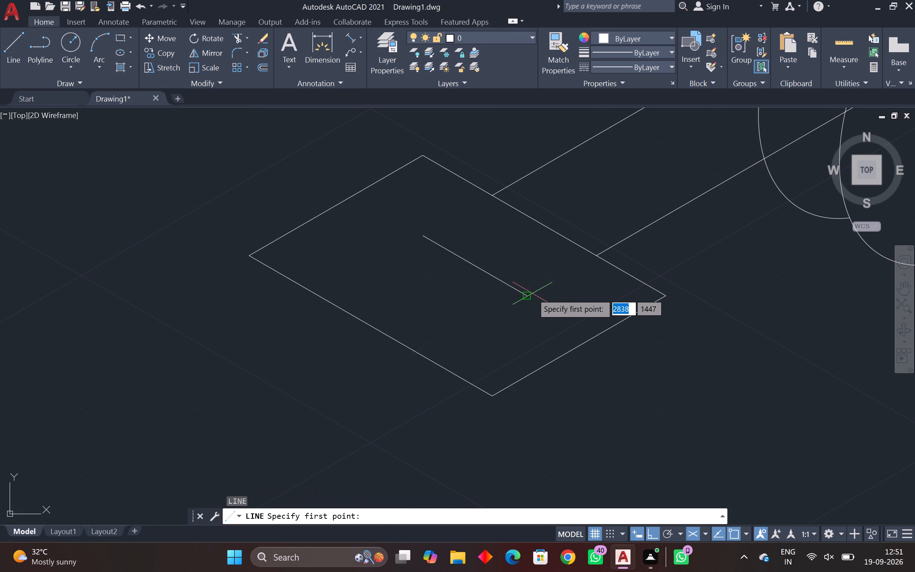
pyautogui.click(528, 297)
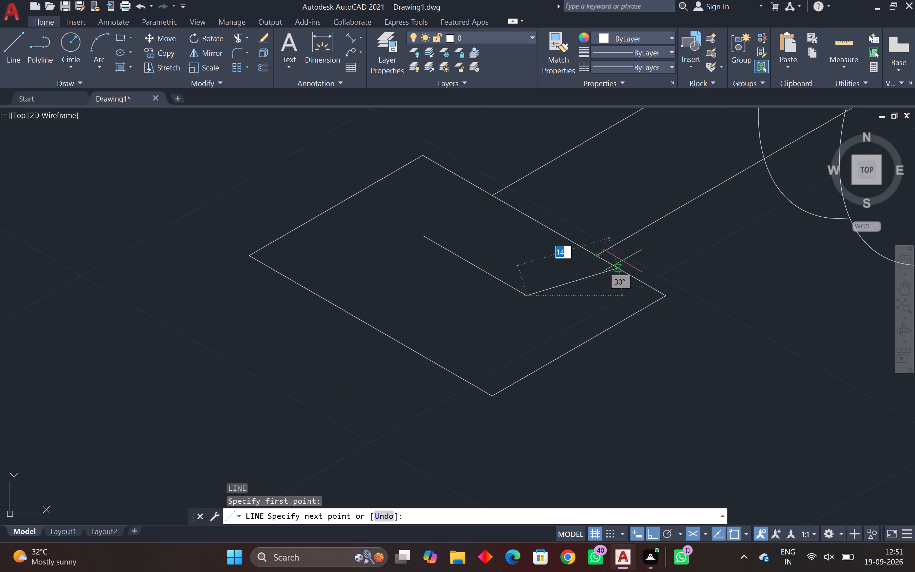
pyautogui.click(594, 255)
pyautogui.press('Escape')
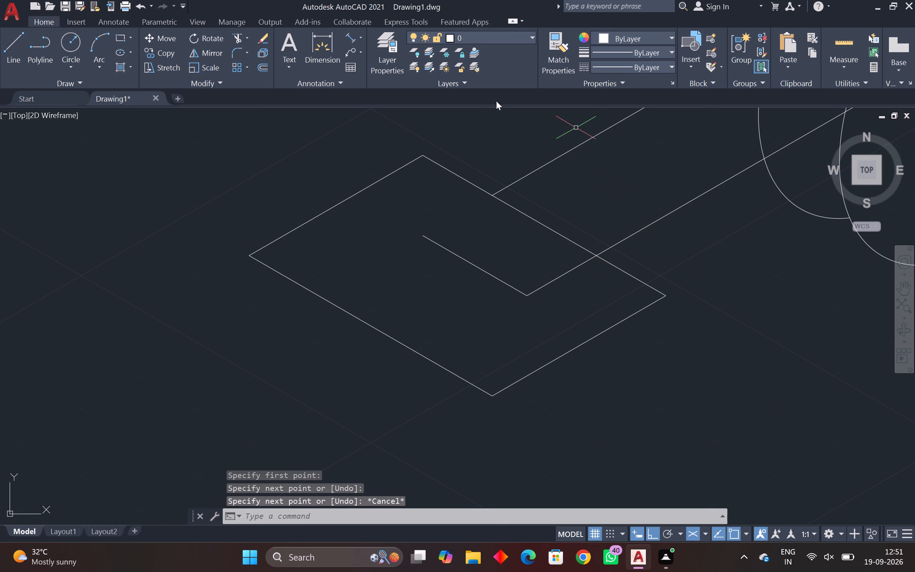
# Check the length of the line joining the copied edge to the arm's corner with an aligned dimension.
pyautogui.click(348, 35)
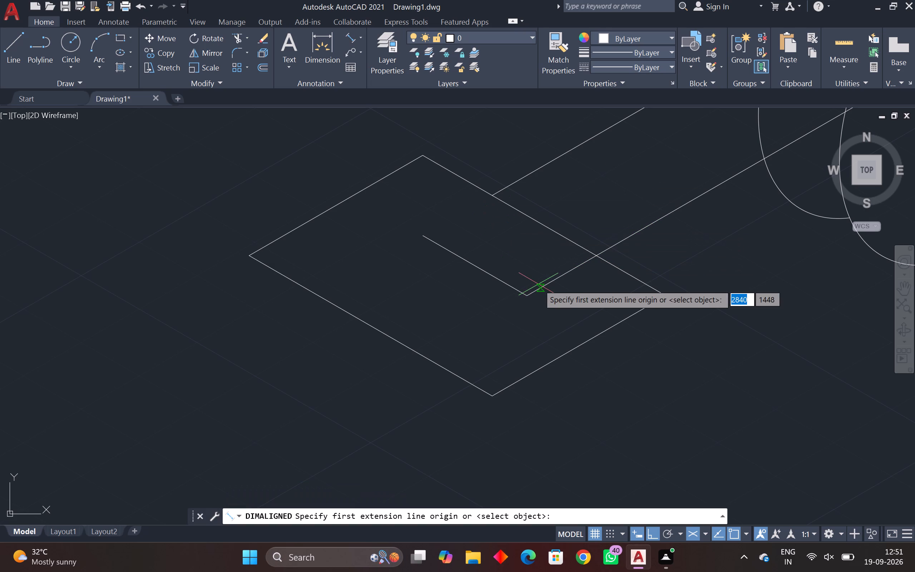
pyautogui.click(531, 294)
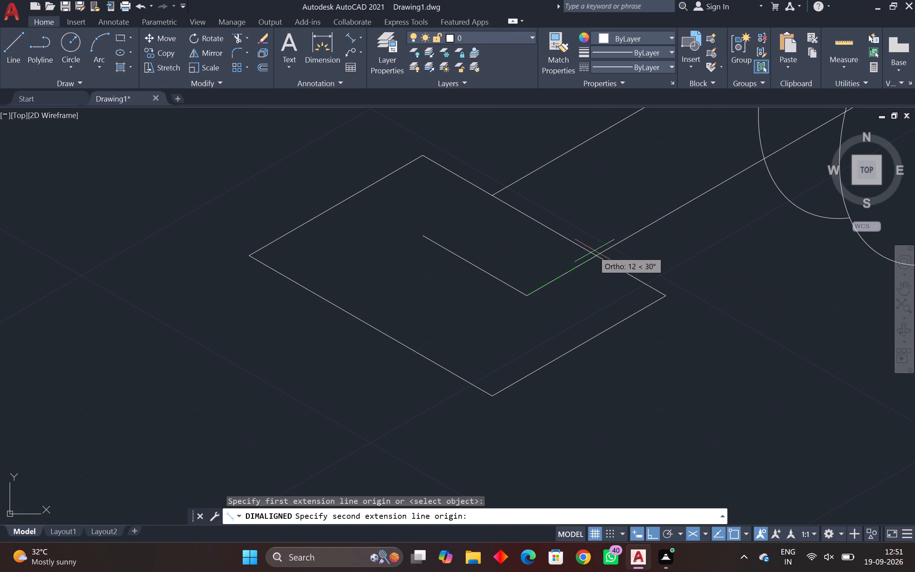
pyautogui.click(600, 258)
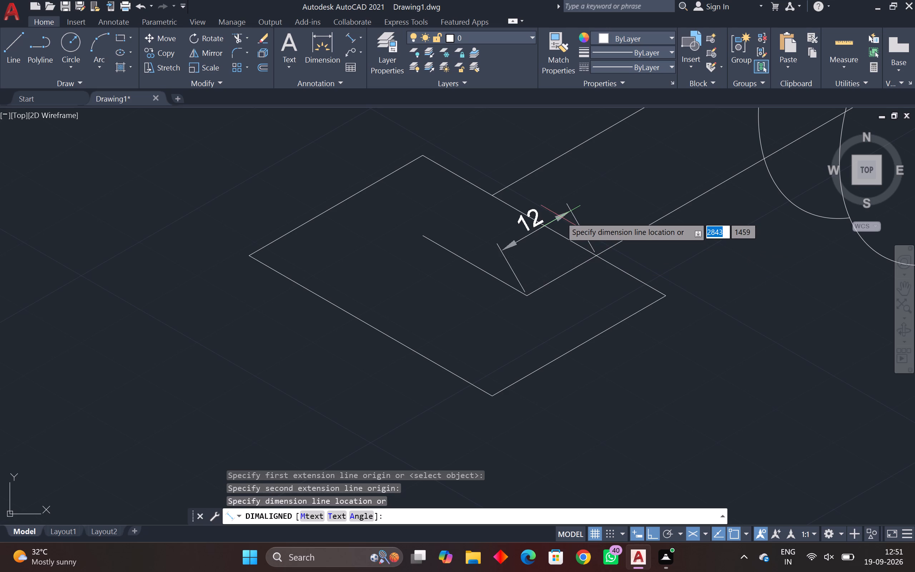
pyautogui.press('Escape')
pyautogui.press('Escape')
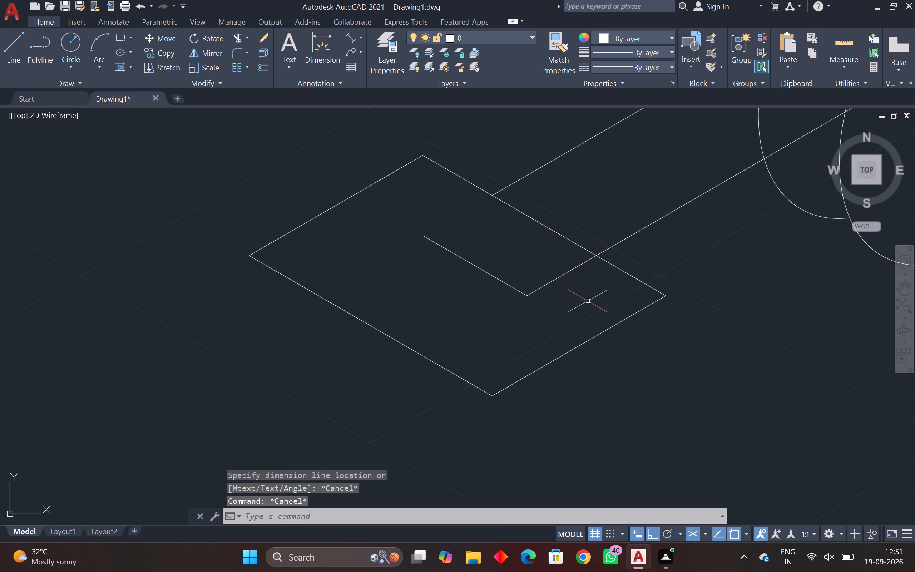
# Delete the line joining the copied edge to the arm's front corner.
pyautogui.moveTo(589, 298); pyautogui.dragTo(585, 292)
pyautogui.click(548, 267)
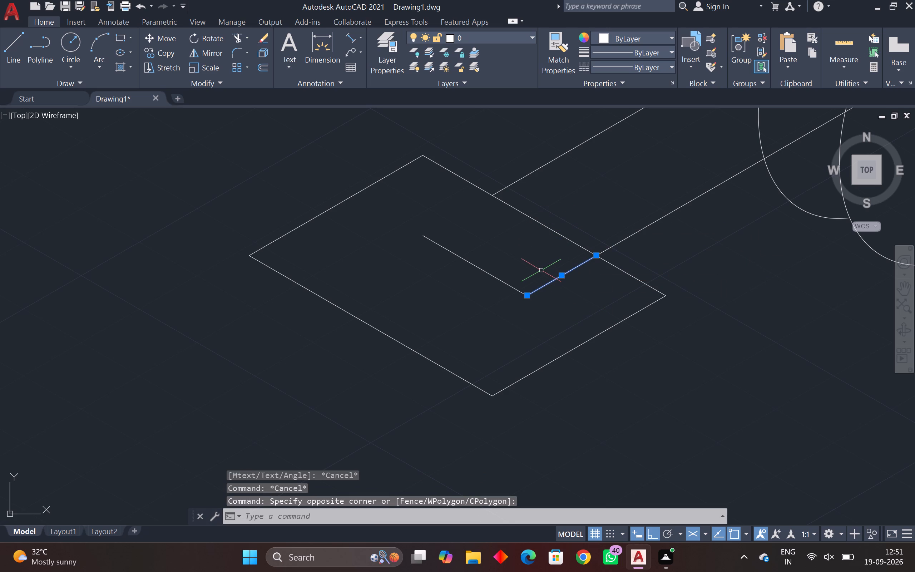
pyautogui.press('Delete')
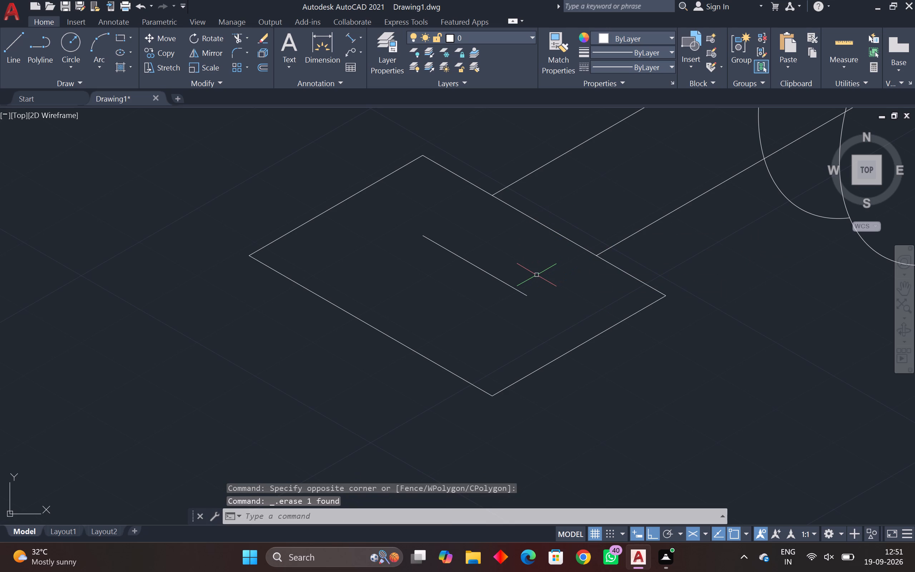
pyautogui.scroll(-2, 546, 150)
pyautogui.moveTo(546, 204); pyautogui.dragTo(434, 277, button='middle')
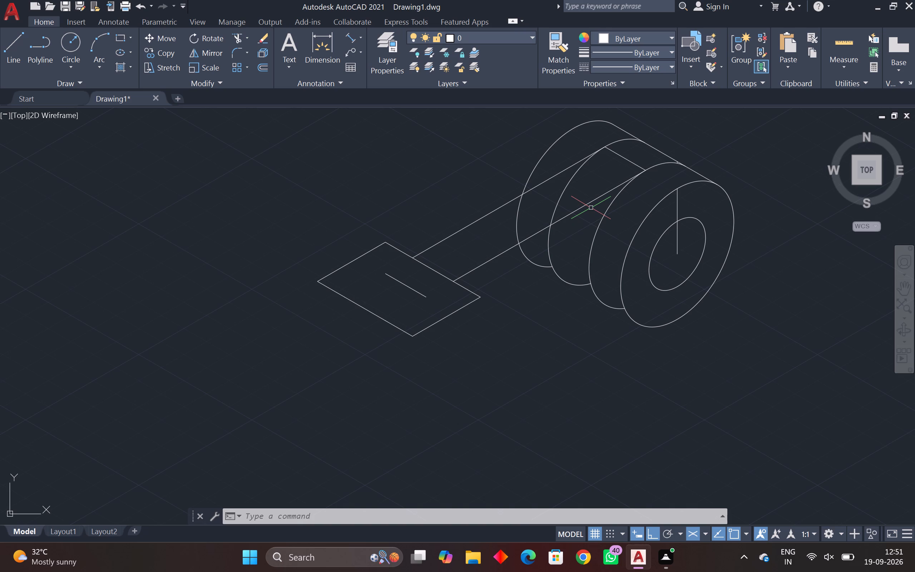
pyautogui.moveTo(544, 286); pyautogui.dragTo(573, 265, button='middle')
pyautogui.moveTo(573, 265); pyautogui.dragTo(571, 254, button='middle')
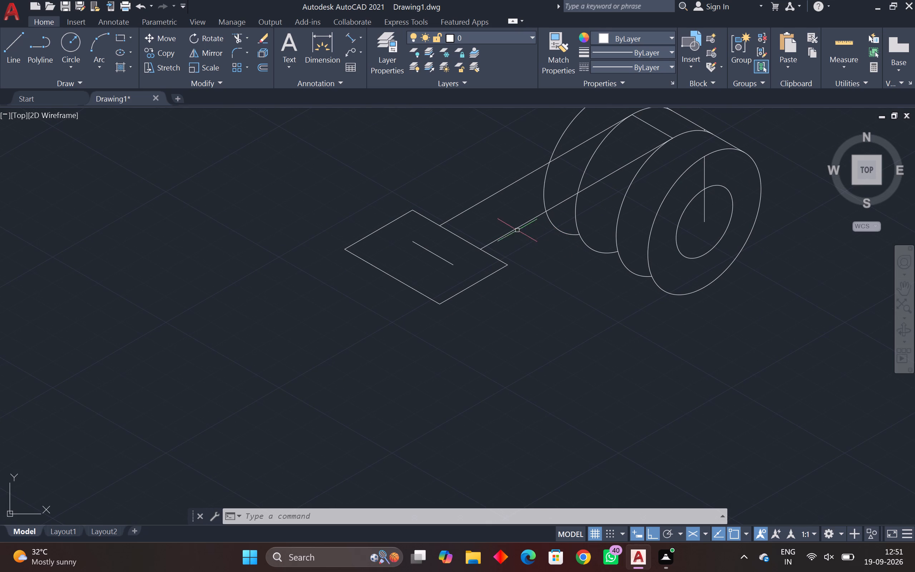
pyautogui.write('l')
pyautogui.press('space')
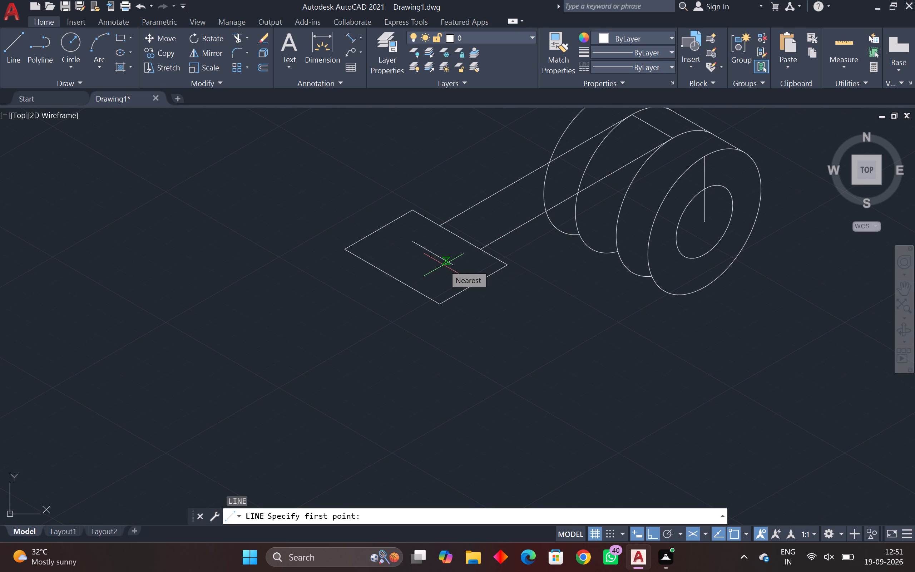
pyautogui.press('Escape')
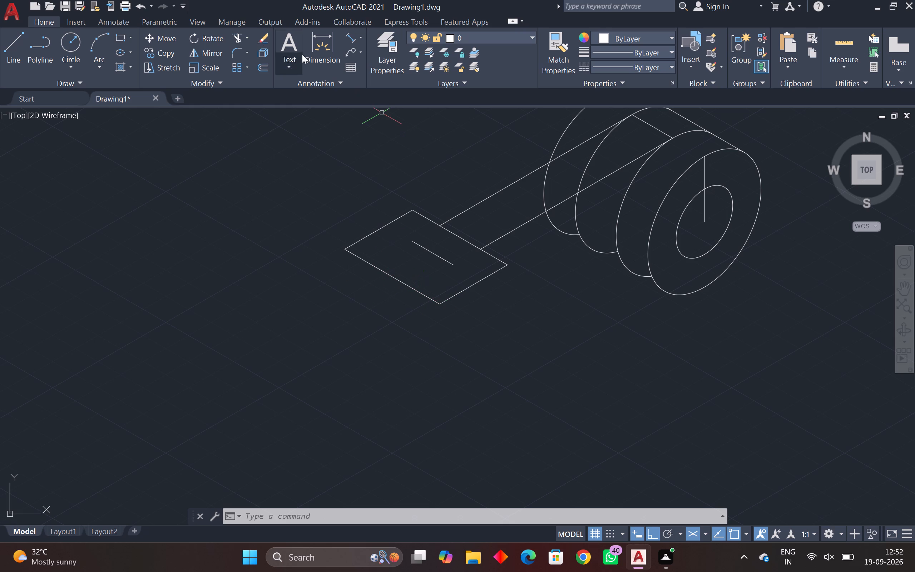
# Trim away the middle 18 segment of the end plate's outer edge, opposite the arm.
pyautogui.click(238, 39)
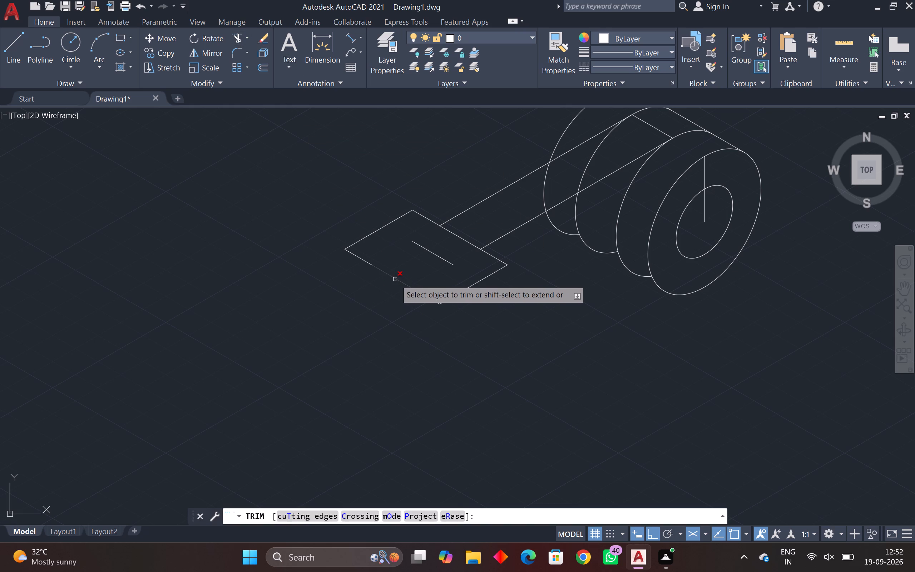
pyautogui.click(395, 279)
pyautogui.press('Escape')
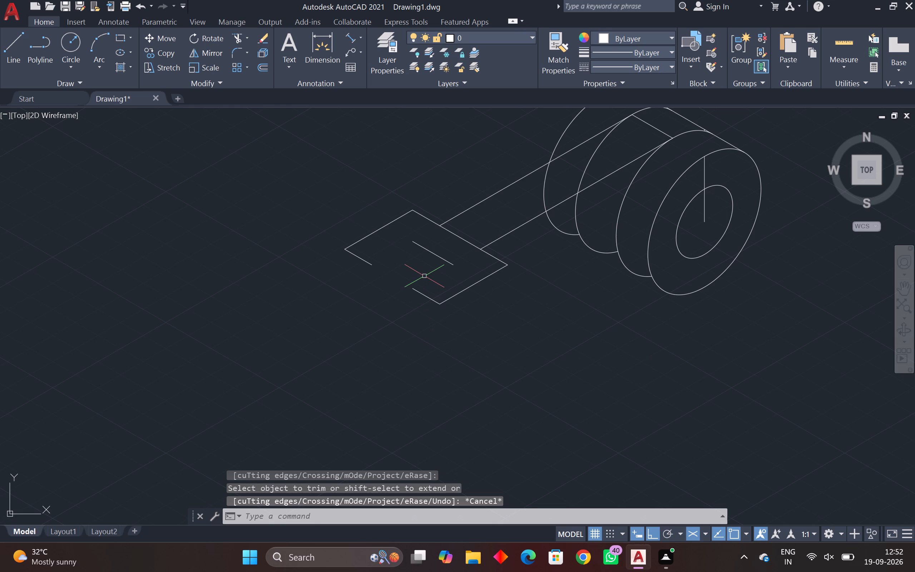
# Draw the two side lines of the end plate's slot, joining the inner edge's endpoints to the open outer edge's endpoints.
pyautogui.write('l')
pyautogui.press('space')
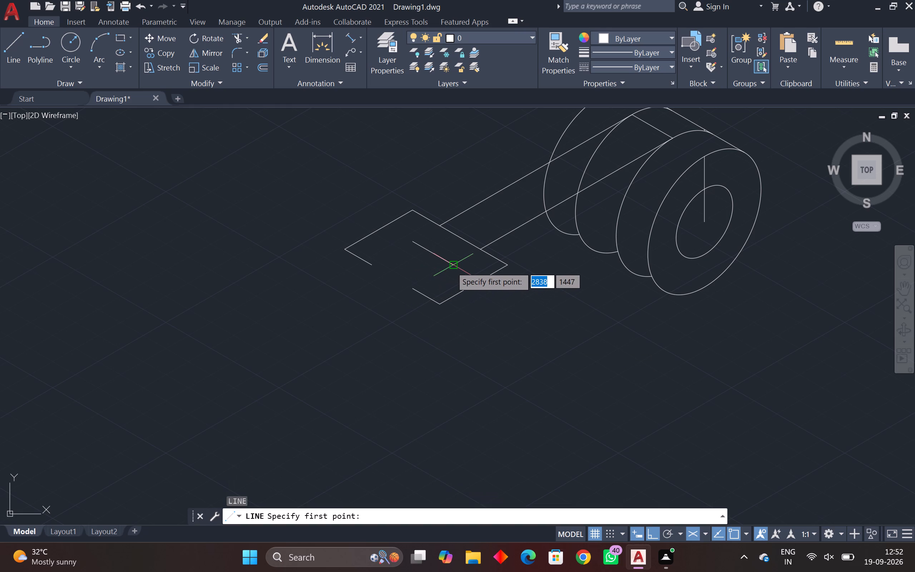
pyautogui.click(451, 266)
pyautogui.click(413, 291)
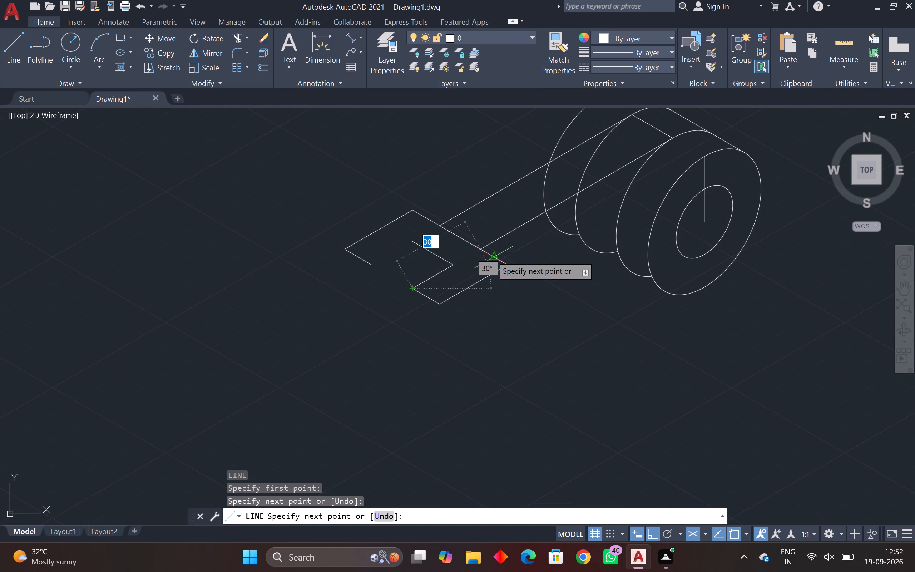
pyautogui.press('space')
pyautogui.press('space')
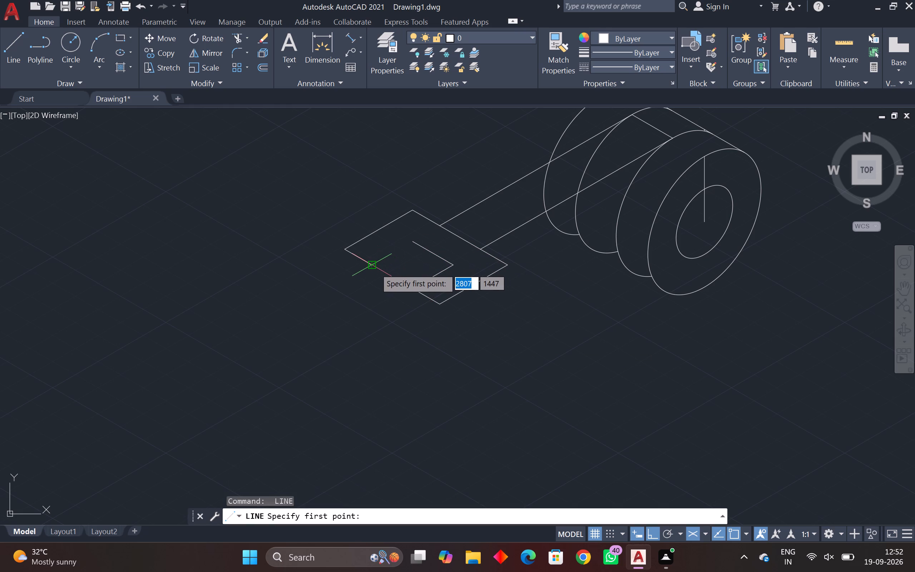
pyautogui.click(375, 268)
pyautogui.click(415, 241)
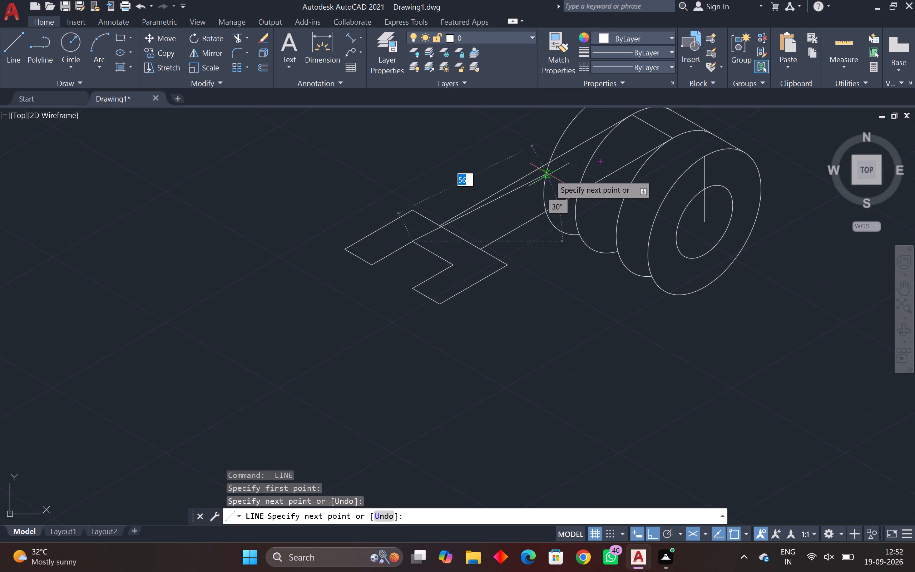
pyautogui.press('Escape')
# Draw a line extending the plate's outer edge 3 beyond its front corner, continuing 18 vertically downward on the right isoplane.
pyautogui.moveTo(473, 326); pyautogui.dragTo(414, 286, button='middle')
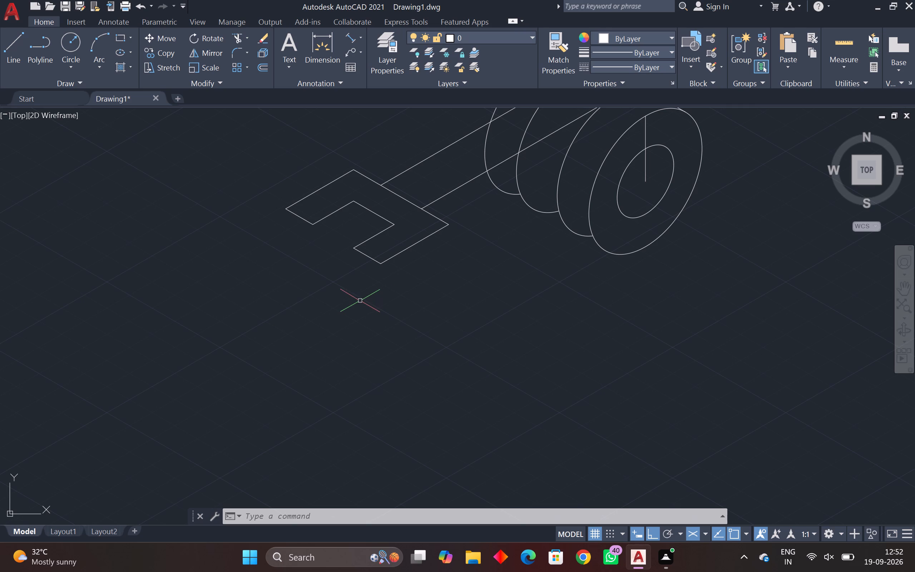
pyautogui.write('l')
pyautogui.press('space')
pyautogui.click(381, 264)
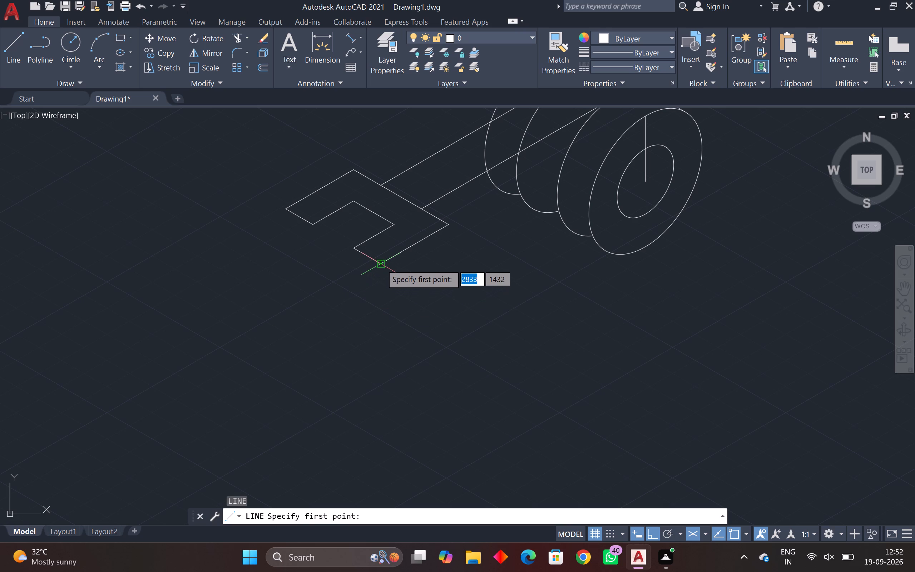
pyautogui.press('3')
pyautogui.press('Return')
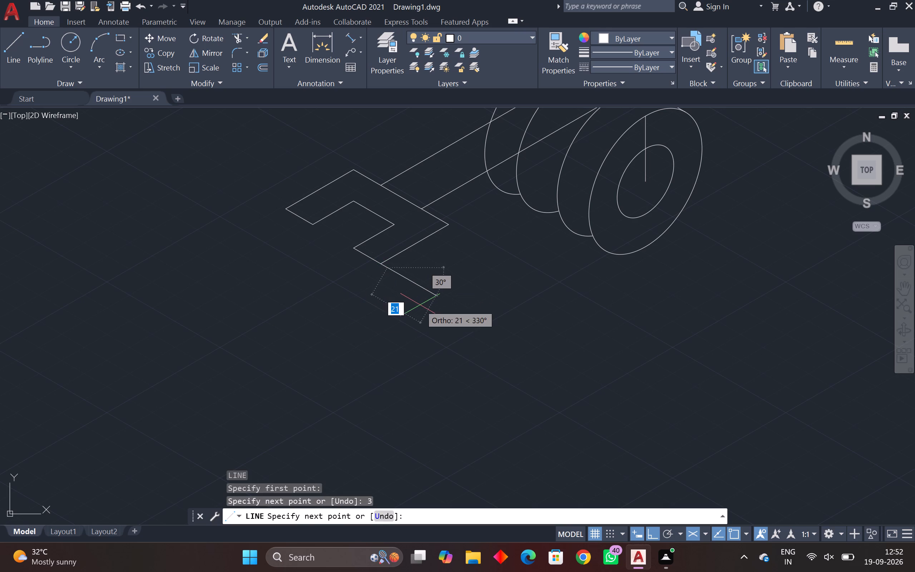
pyautogui.press('F5')
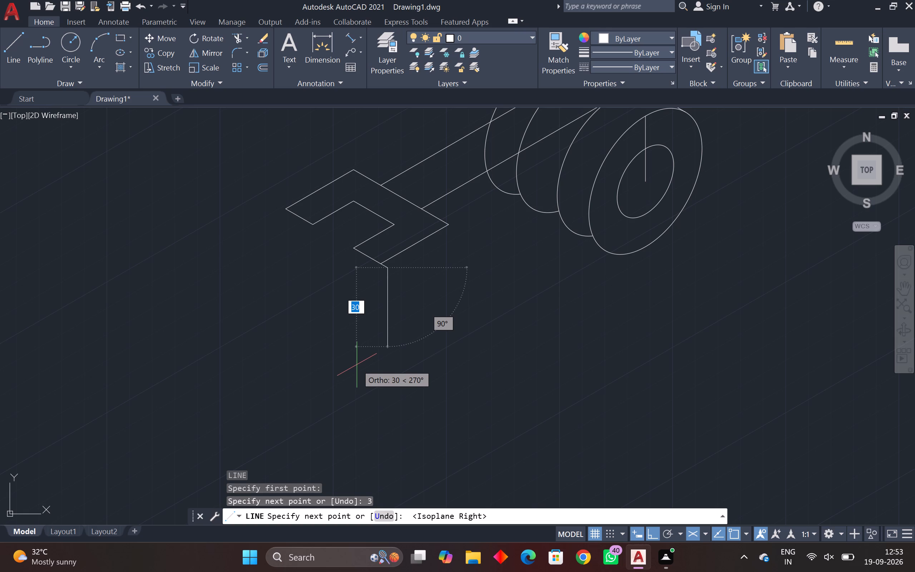
pyautogui.write('18')
pyautogui.press('Return')
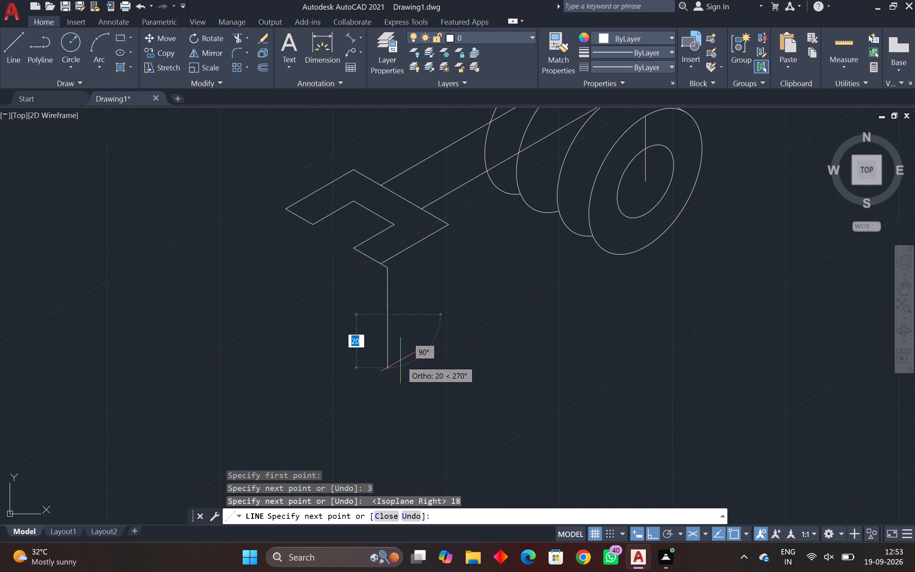
pyautogui.press('Escape')
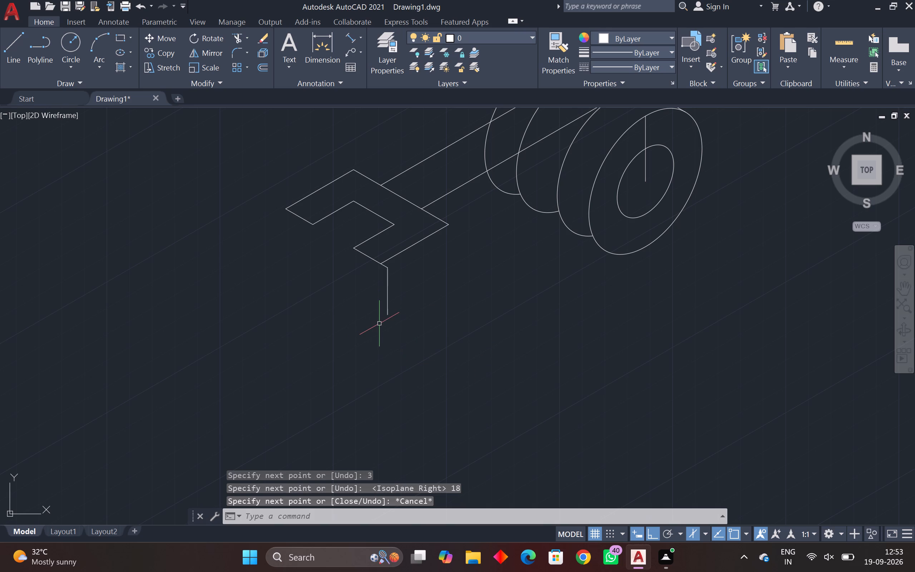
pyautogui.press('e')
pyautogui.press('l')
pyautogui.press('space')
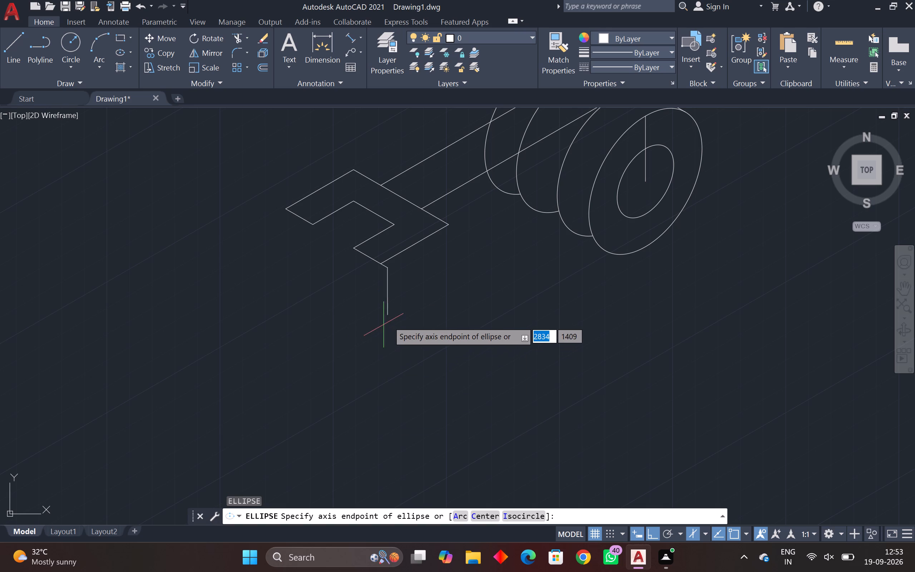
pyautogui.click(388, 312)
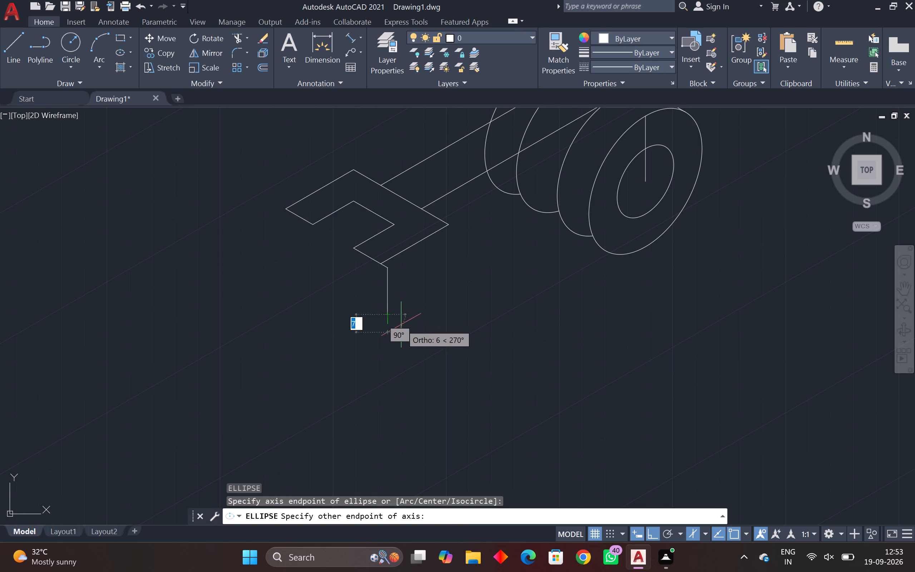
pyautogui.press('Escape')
# Draw an isocircle of radius 18 centred on the lower end of the 18 vertical line.
pyautogui.press('space')
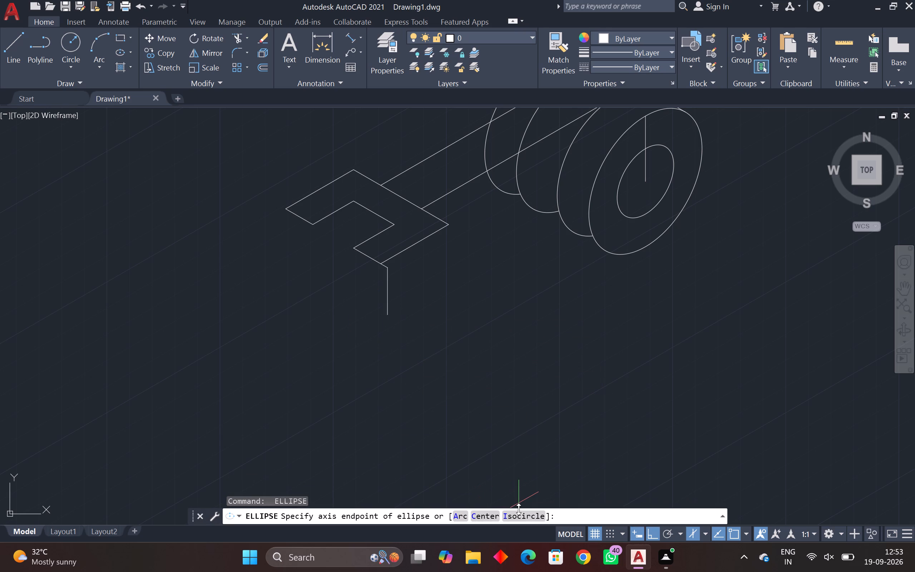
pyautogui.click(522, 518)
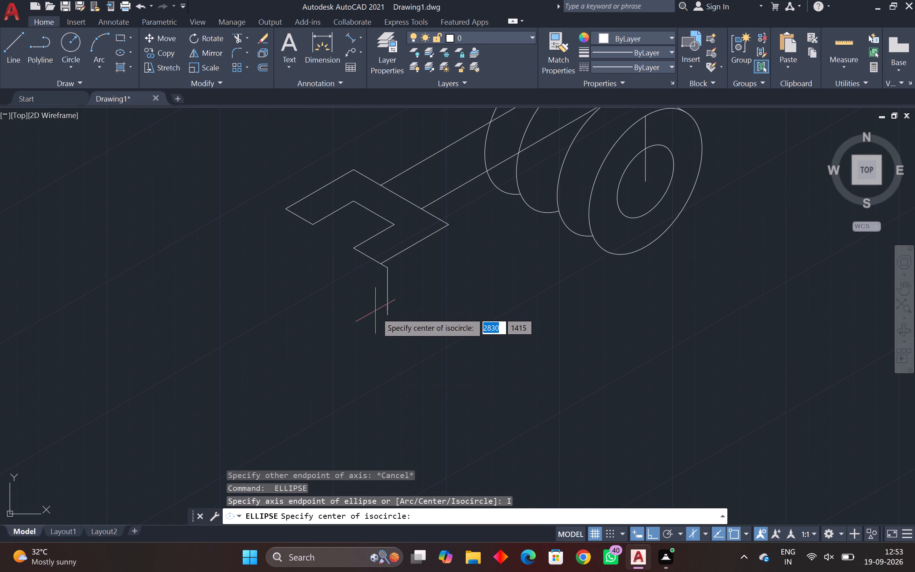
pyautogui.click(389, 315)
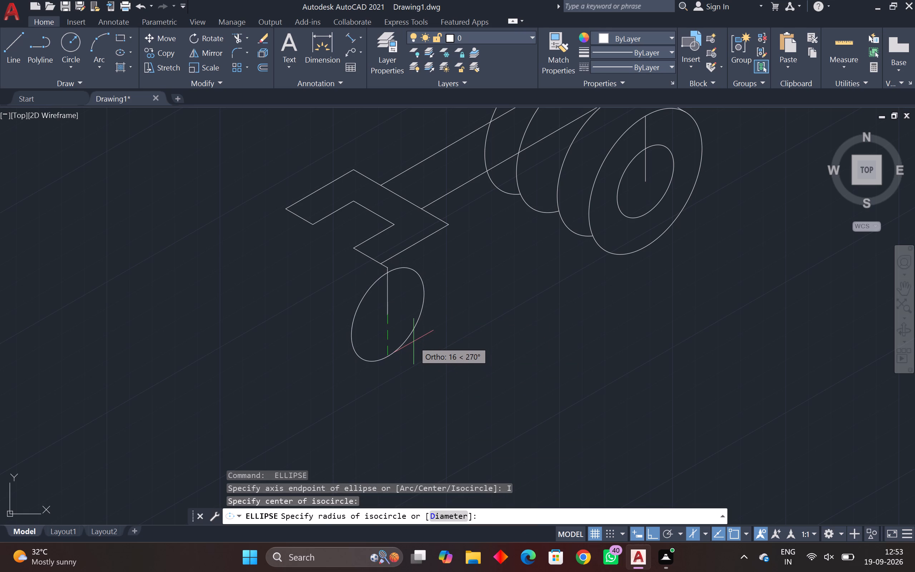
pyautogui.write('18')
pyautogui.press('Return')
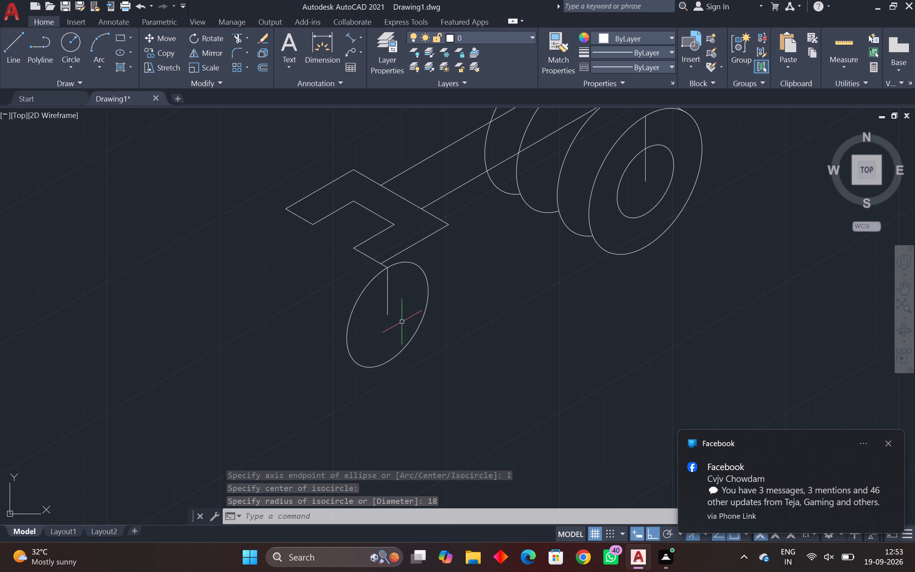
# Draw a concentric isocircle of radius 7.5 for the hole, centred on the vertical line's lower end.
pyautogui.press('space')
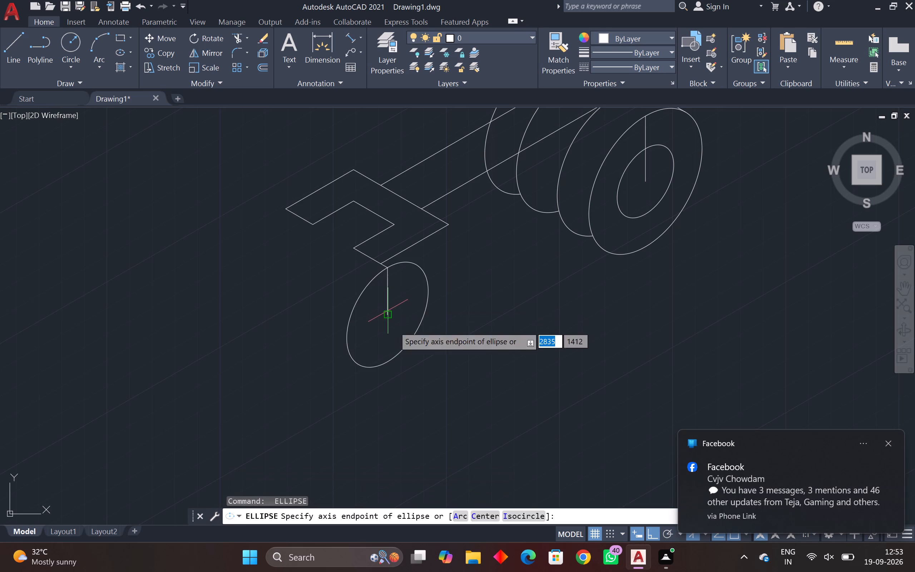
pyautogui.click(515, 512)
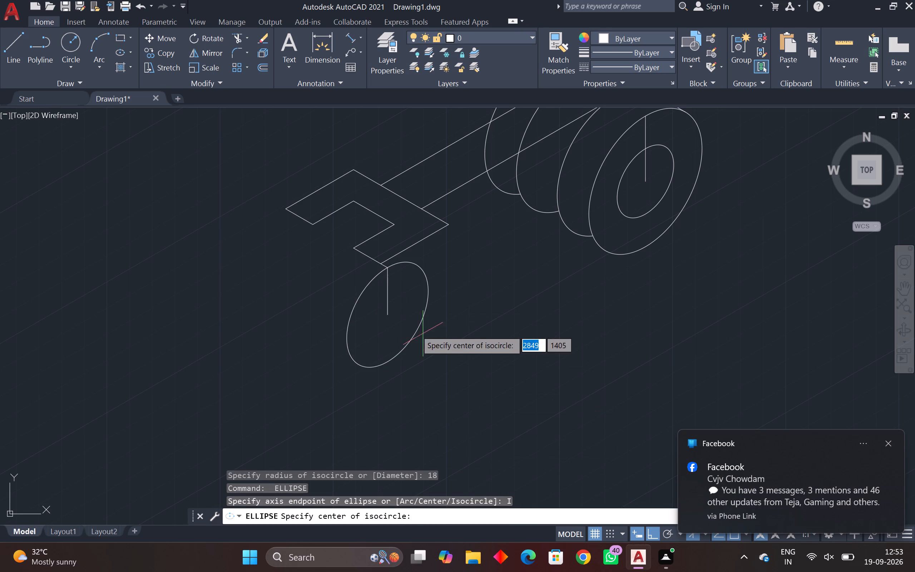
pyautogui.click(389, 313)
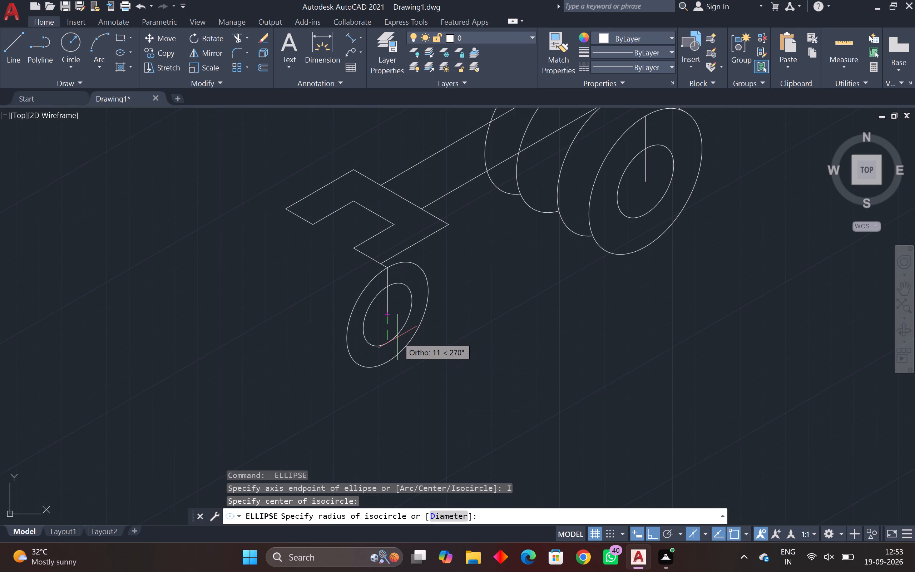
pyautogui.write('7.5')
pyautogui.press('Return')
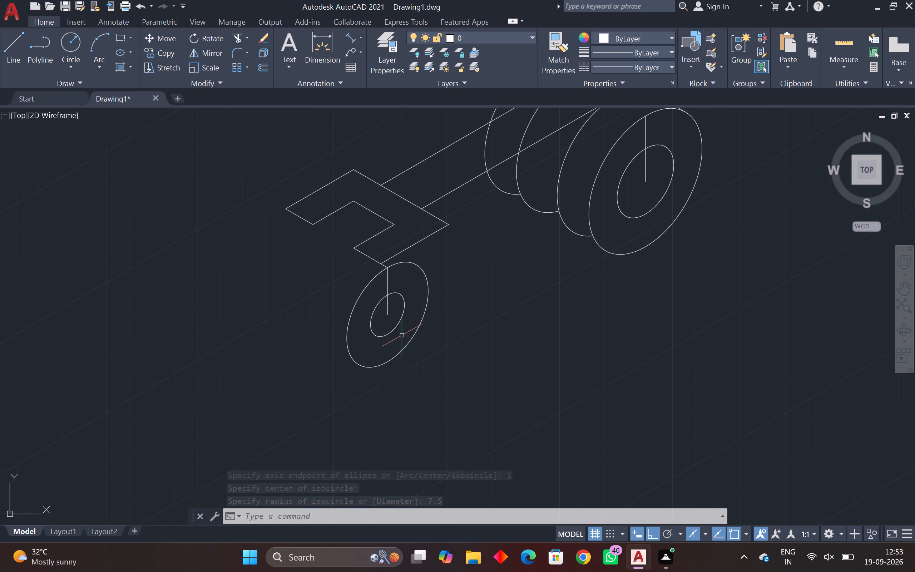
# Copy the radius 18 isocircle from the top of the vertical line to the slot's near outer corner on the plate.
pyautogui.moveTo(365, 296); pyautogui.dragTo(359, 291)
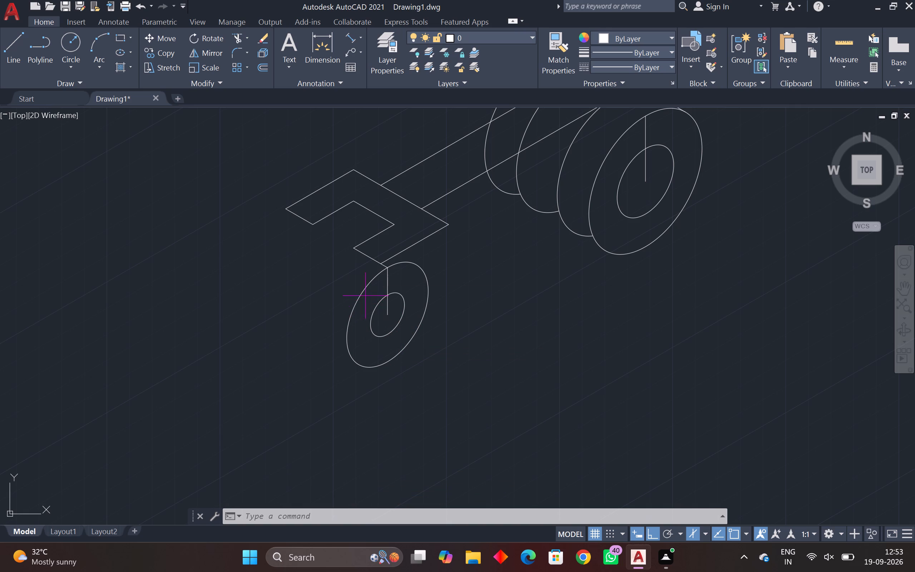
pyautogui.click(338, 268)
pyautogui.write('co')
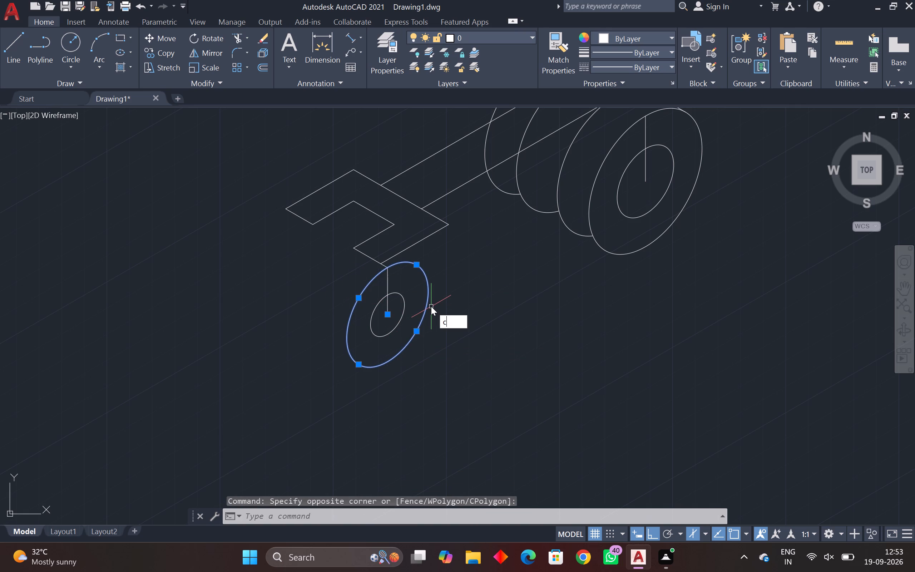
pyautogui.press('Return')
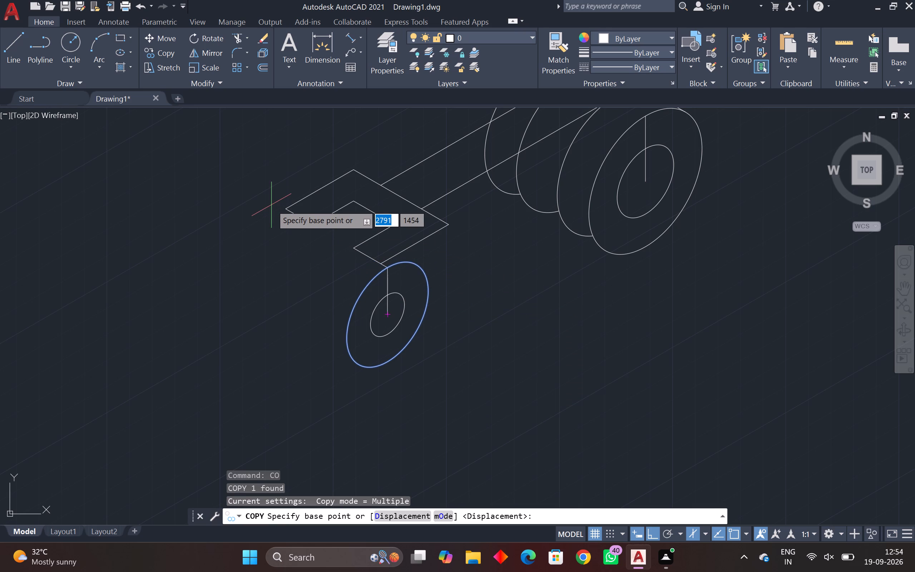
pyautogui.scroll(2, 385, 281)
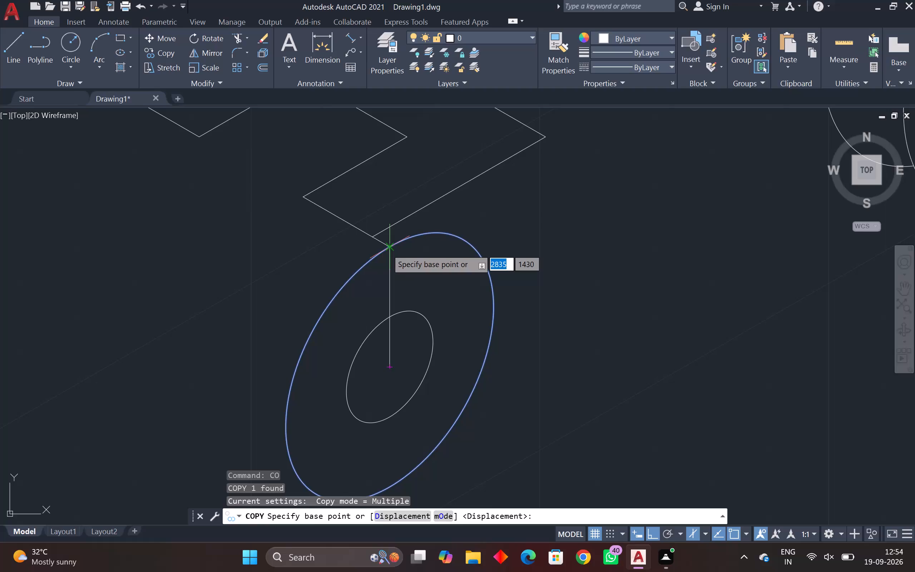
pyautogui.click(386, 249)
pyautogui.click(306, 199)
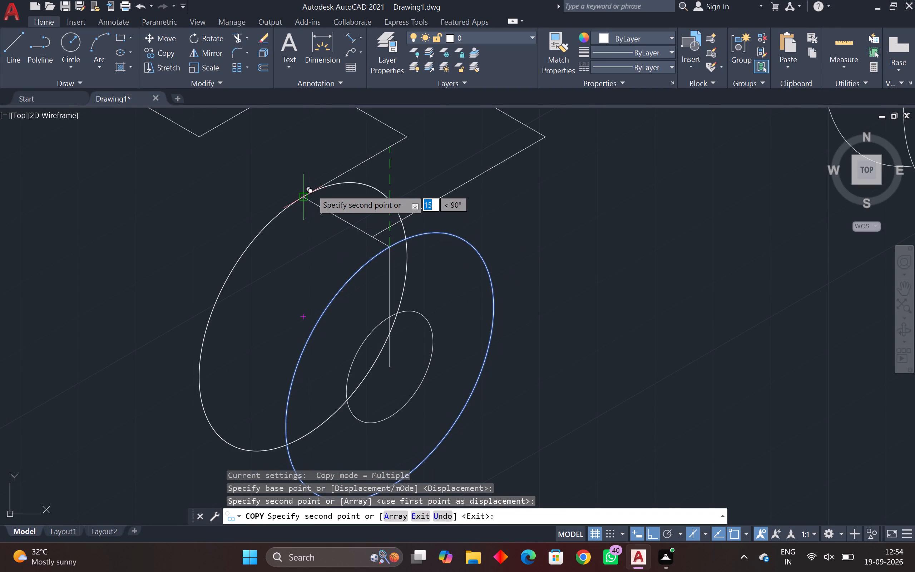
pyautogui.press('Escape')
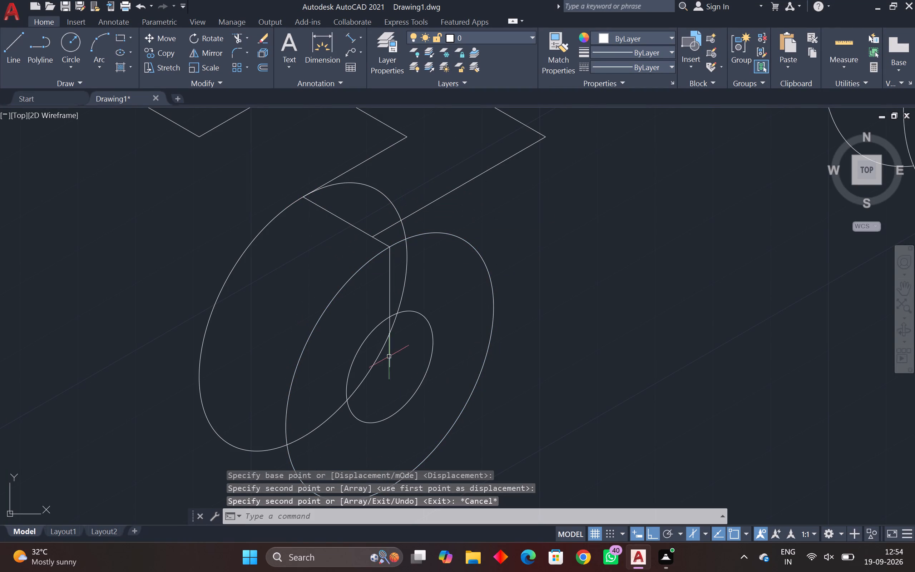
# Copy the rear radius 18 isocircle from the slot's near outer corner to the slot's opposite outer corner.
pyautogui.moveTo(377, 420); pyautogui.dragTo(461, 282, button='middle')
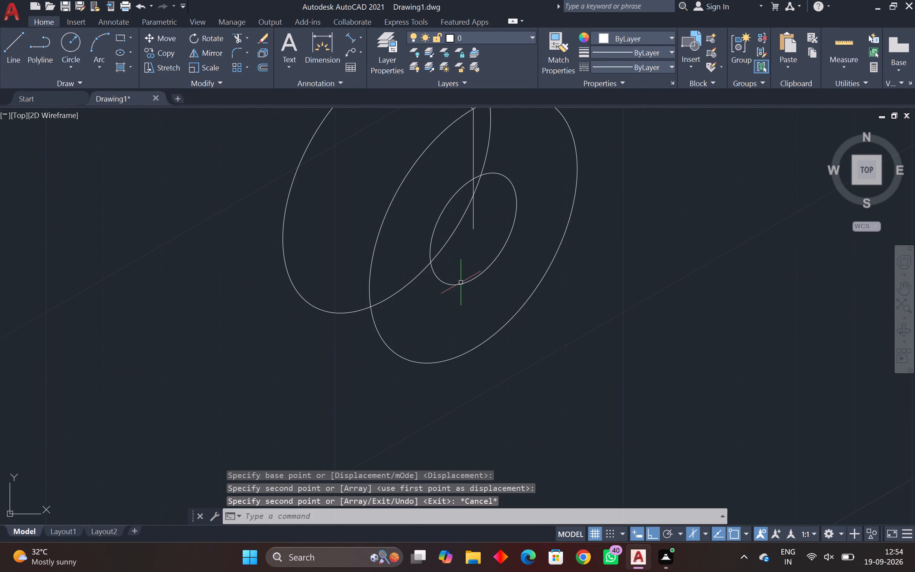
pyautogui.scroll(-1, 461, 286)
pyautogui.moveTo(461, 286); pyautogui.dragTo(469, 279, button='middle')
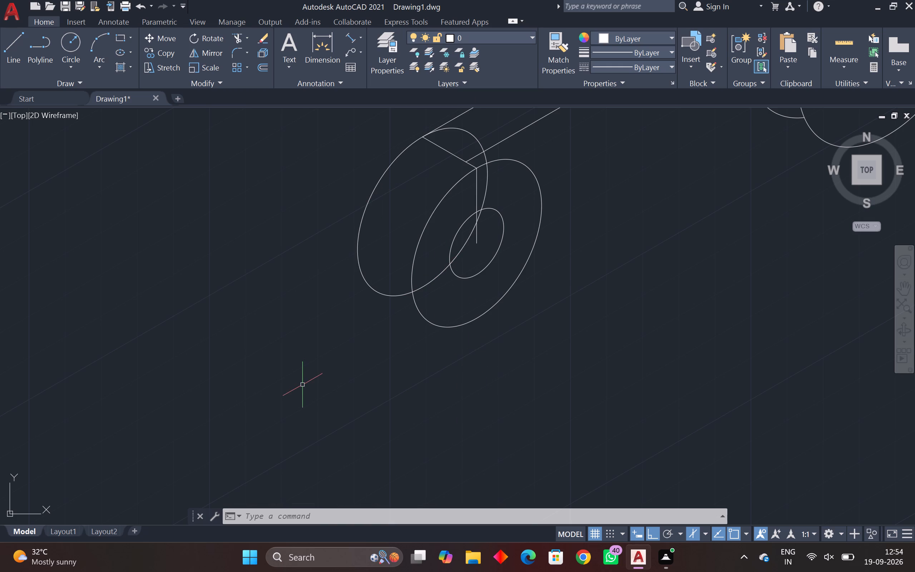
pyautogui.scroll(-1, 333, 392)
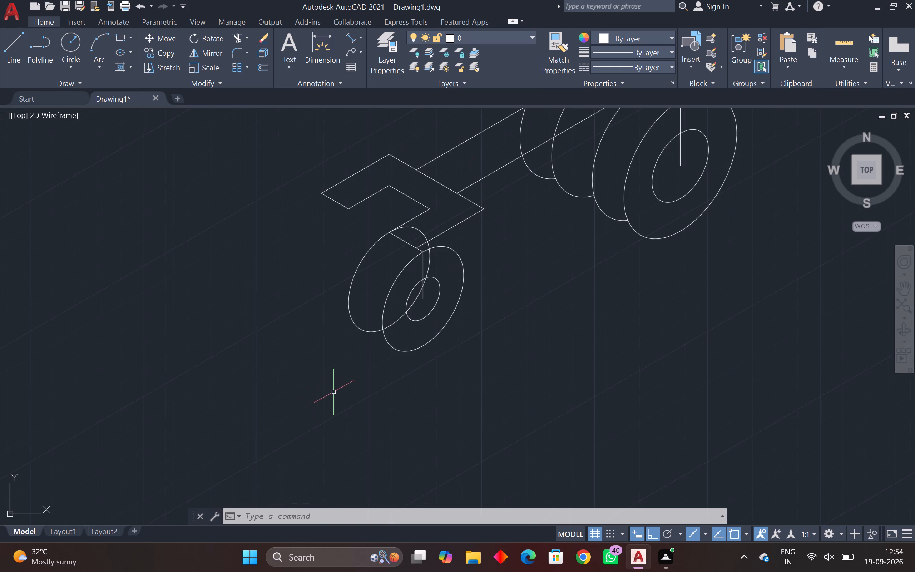
pyautogui.moveTo(333, 392); pyautogui.dragTo(380, 556, button='middle')
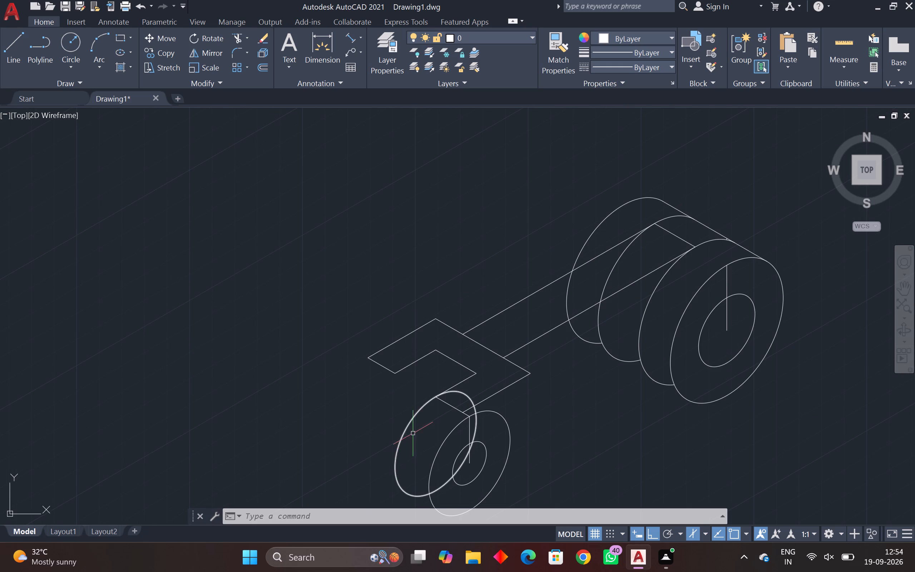
pyautogui.moveTo(414, 432); pyautogui.dragTo(410, 427)
pyautogui.moveTo(394, 416); pyautogui.dragTo(391, 411)
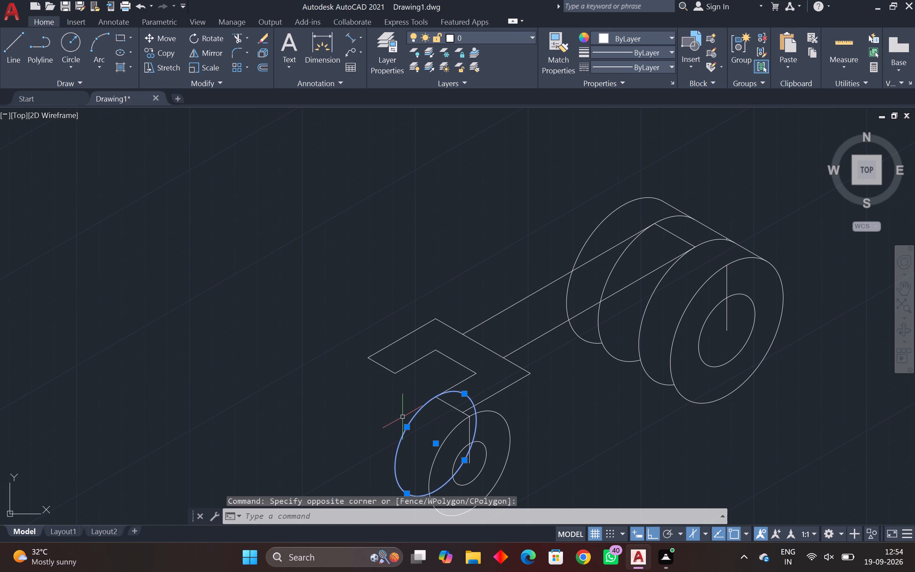
pyautogui.write('co')
pyautogui.press('space')
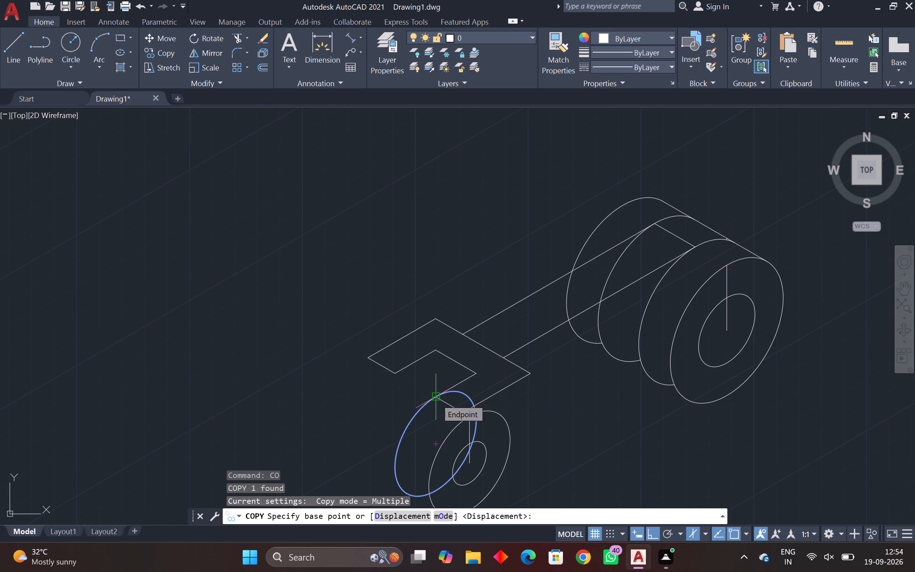
pyautogui.click(436, 400)
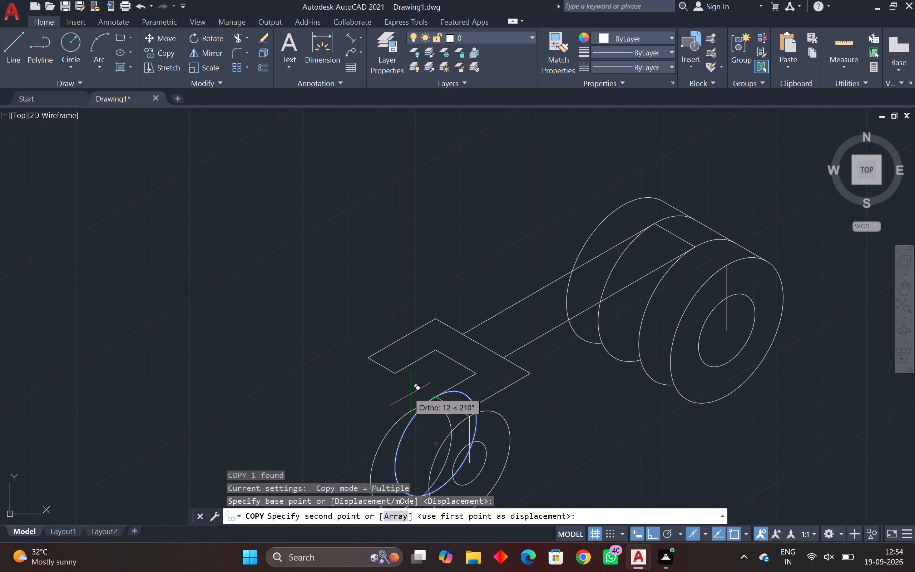
pyautogui.click(393, 376)
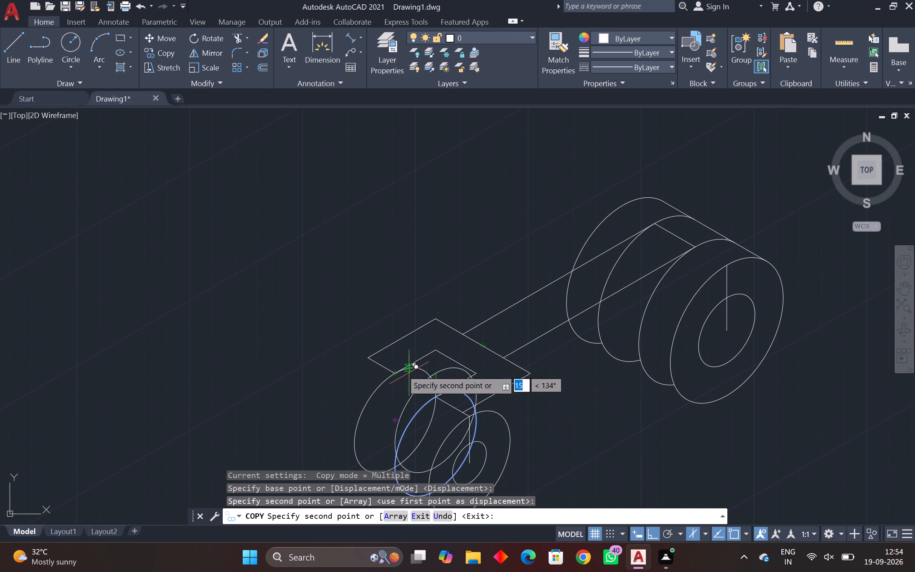
pyautogui.press('Escape')
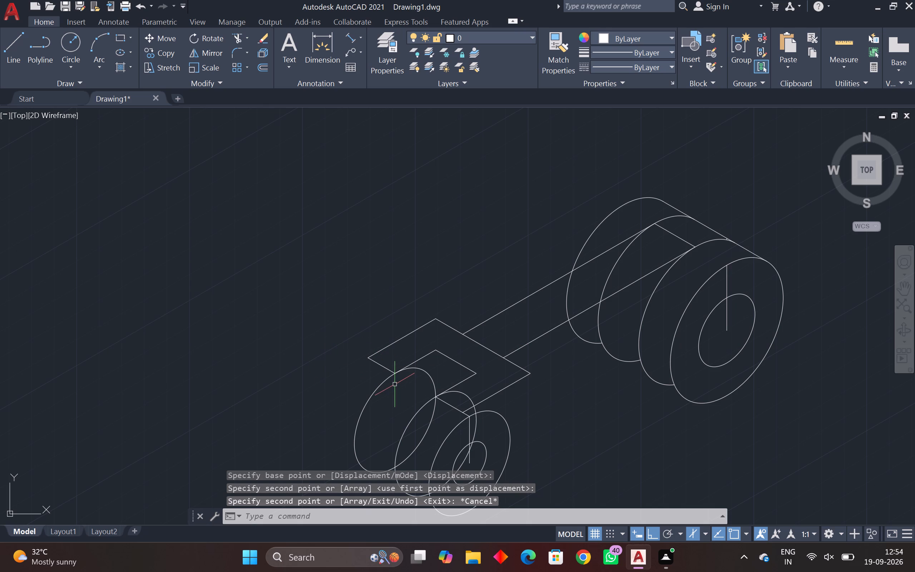
# Draw a line of length 3 outward from the plate's far outer corner, in line with its short end edge.
pyautogui.press('l')
pyautogui.press('space')
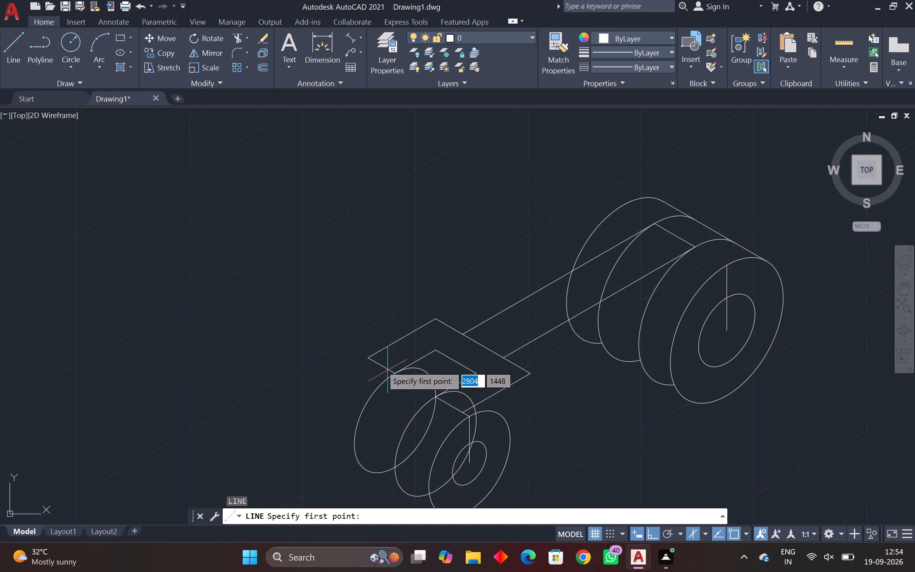
pyautogui.scroll(2, 358, 354)
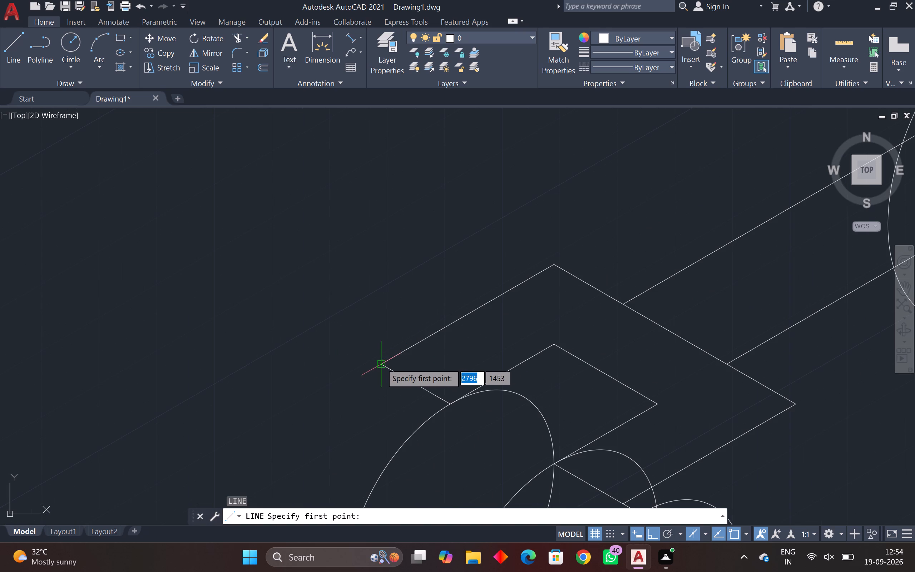
pyautogui.click(381, 363)
pyautogui.press('F5')
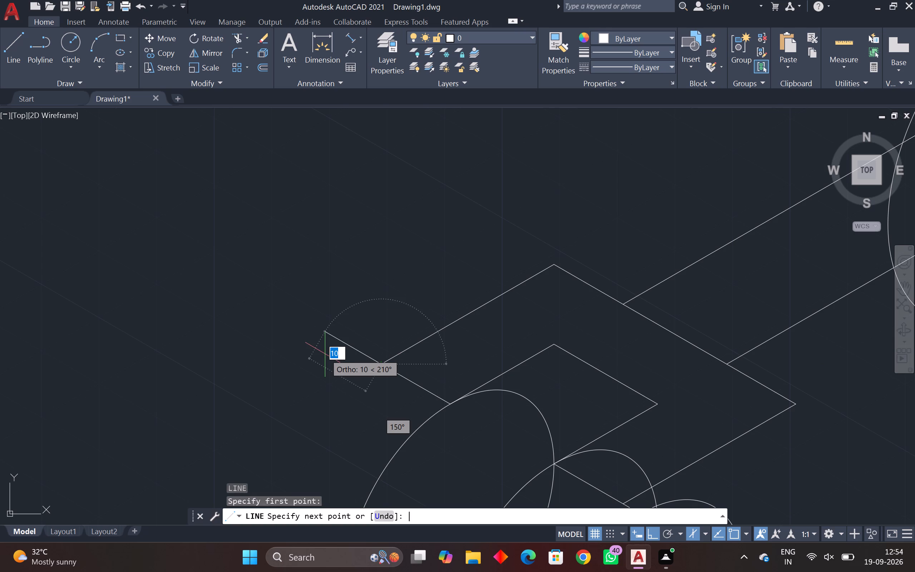
pyautogui.press('3')
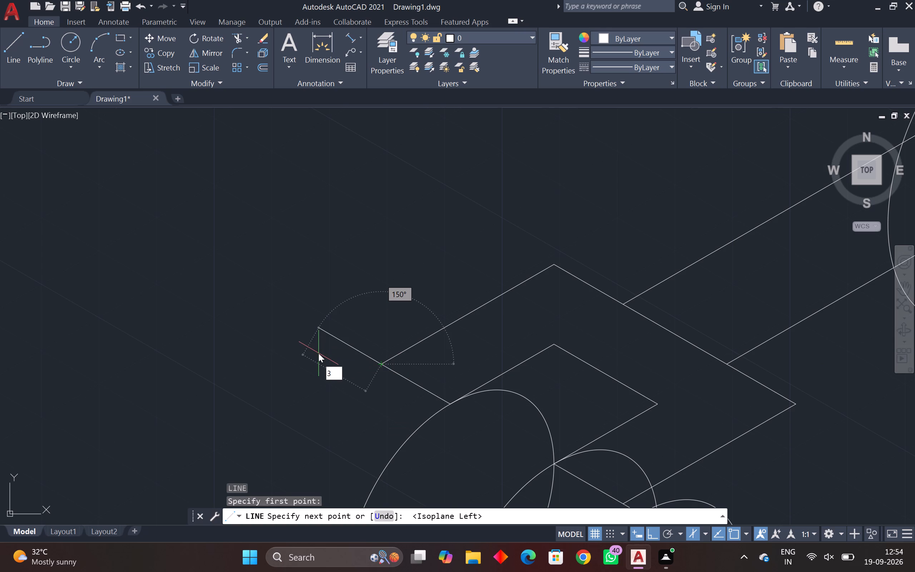
pyautogui.press('Return')
pyautogui.press('Escape')
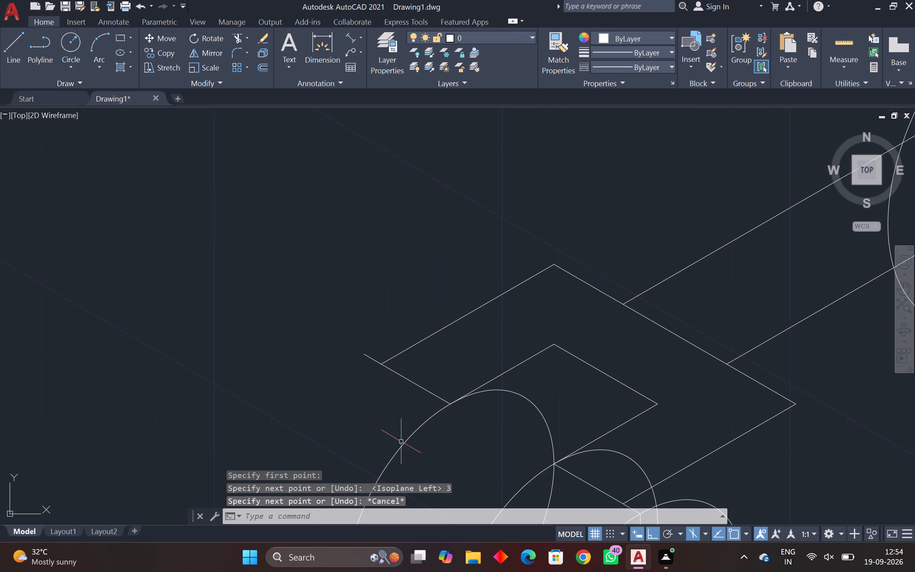
# Copy the radius 18 isocircle from the slot's far outer corner to the free end of the length 3 line.
pyautogui.click(415, 437)
pyautogui.click(394, 427)
pyautogui.write('co')
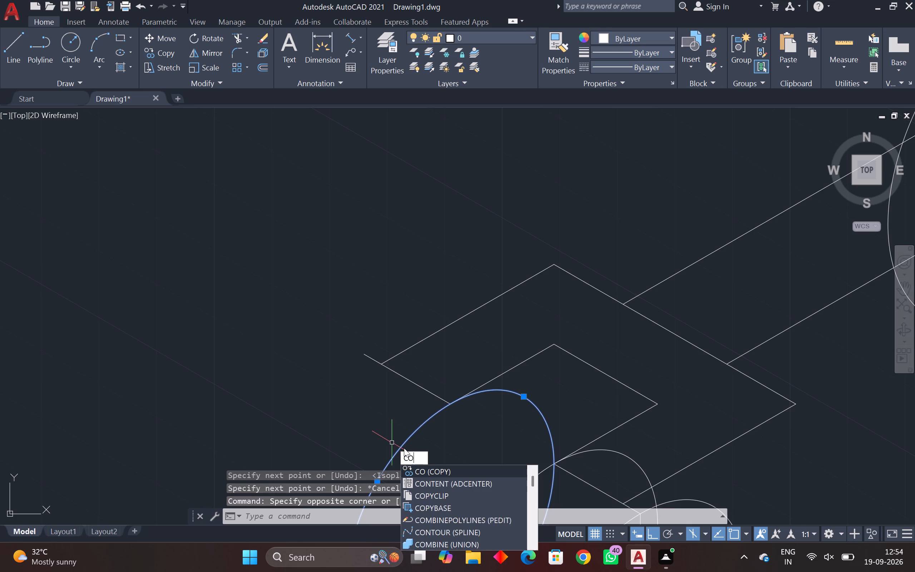
pyautogui.press('Return')
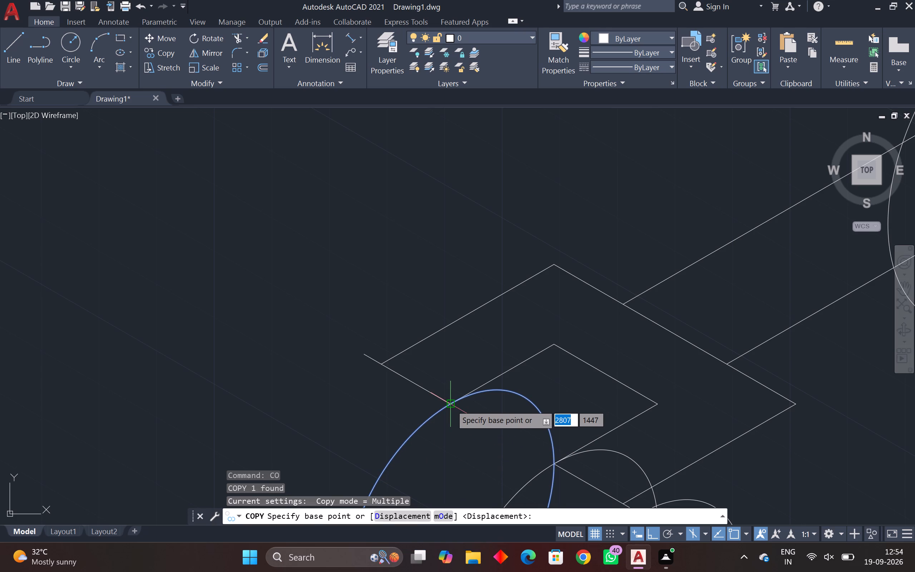
pyautogui.click(451, 405)
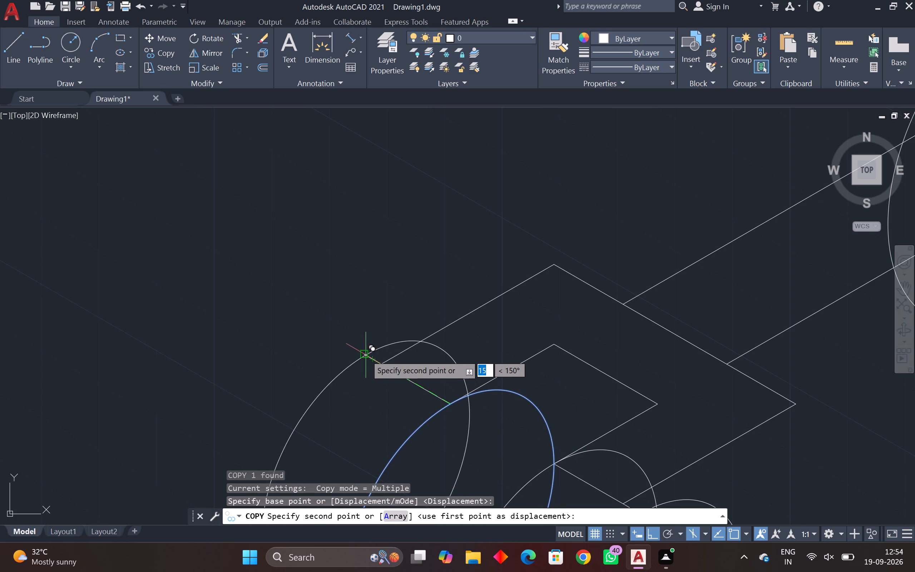
pyautogui.click(363, 354)
pyautogui.press('Escape')
# Copy the radius 7.5 hole isocircle from the front lug's centre to the centre of the isocircle at the slot's far corner.
pyautogui.scroll(-2, 446, 388)
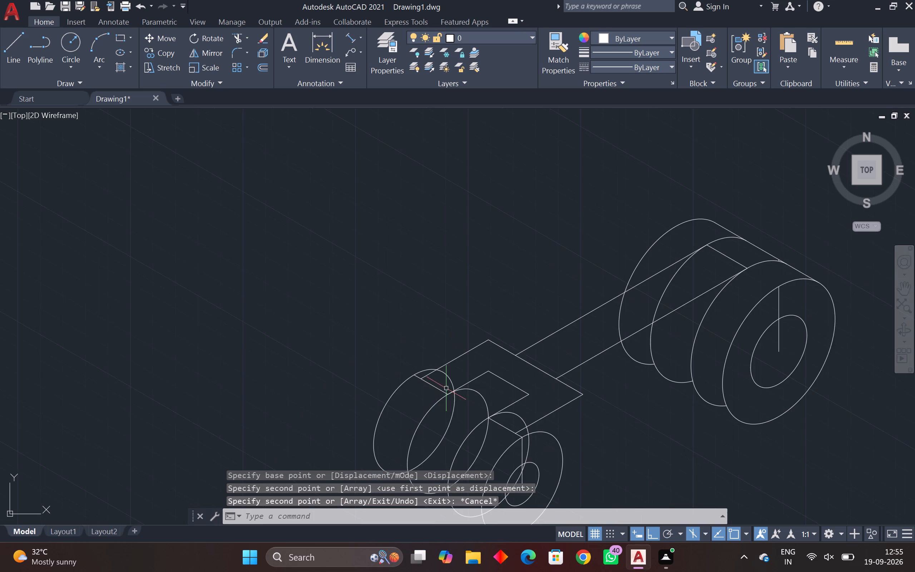
pyautogui.moveTo(442, 384); pyautogui.dragTo(348, 274, button='middle')
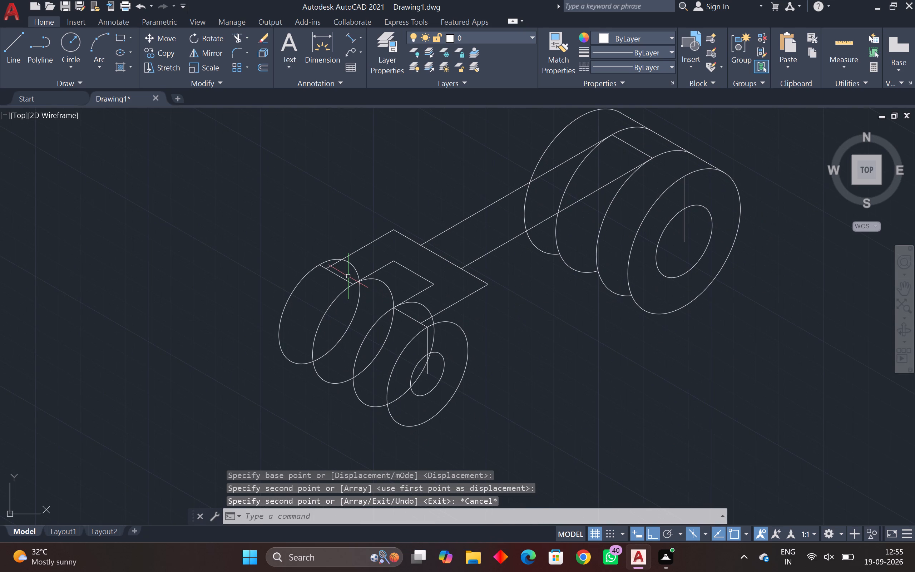
pyautogui.click(416, 368)
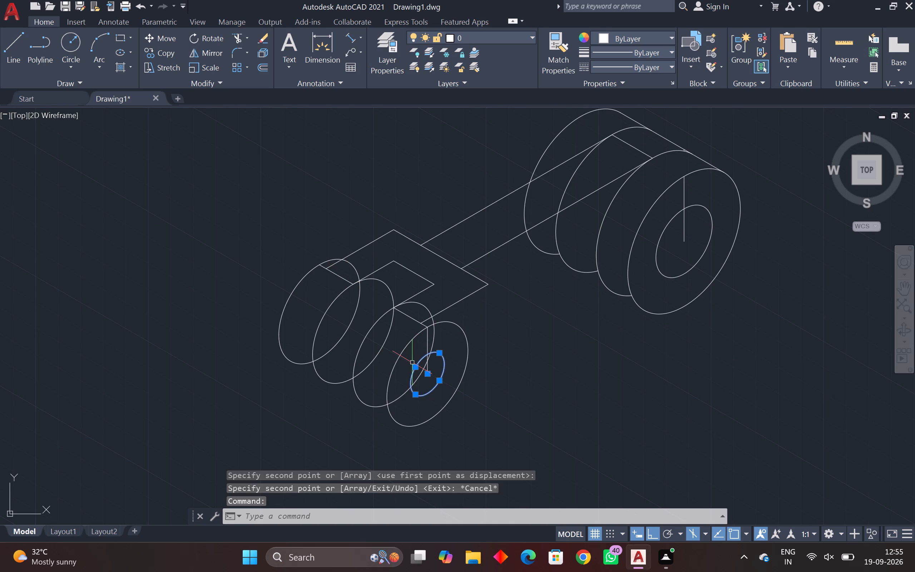
pyautogui.press('c')
pyautogui.press('o')
pyautogui.press('Return')
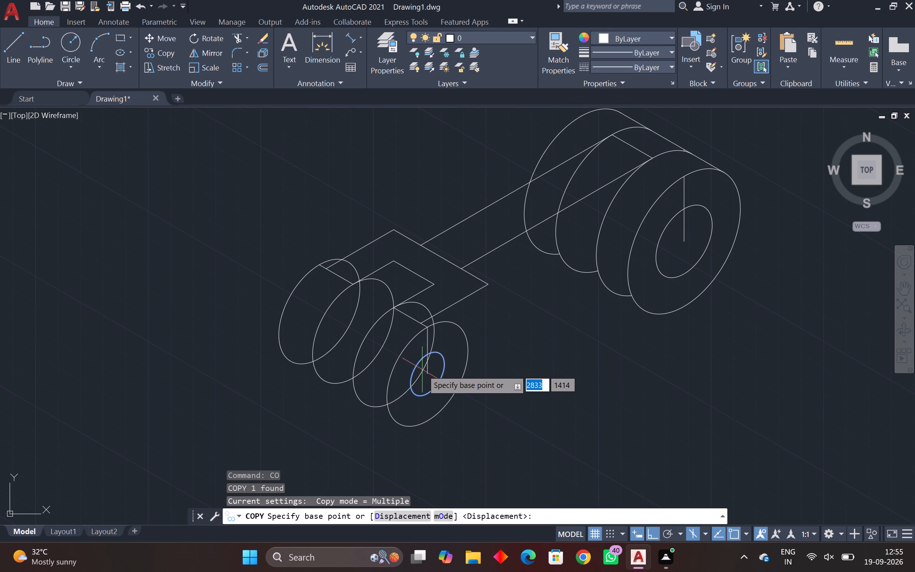
pyautogui.click(430, 372)
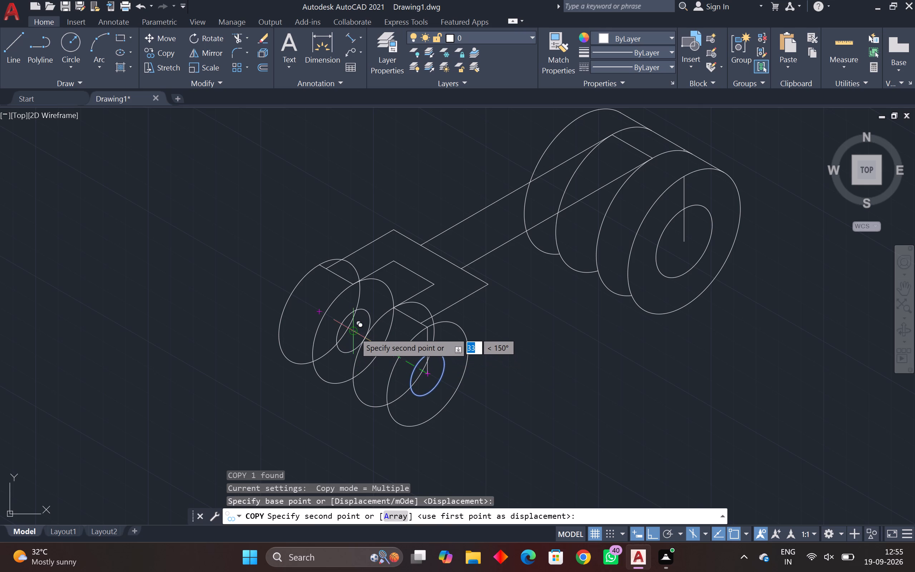
pyautogui.click(355, 332)
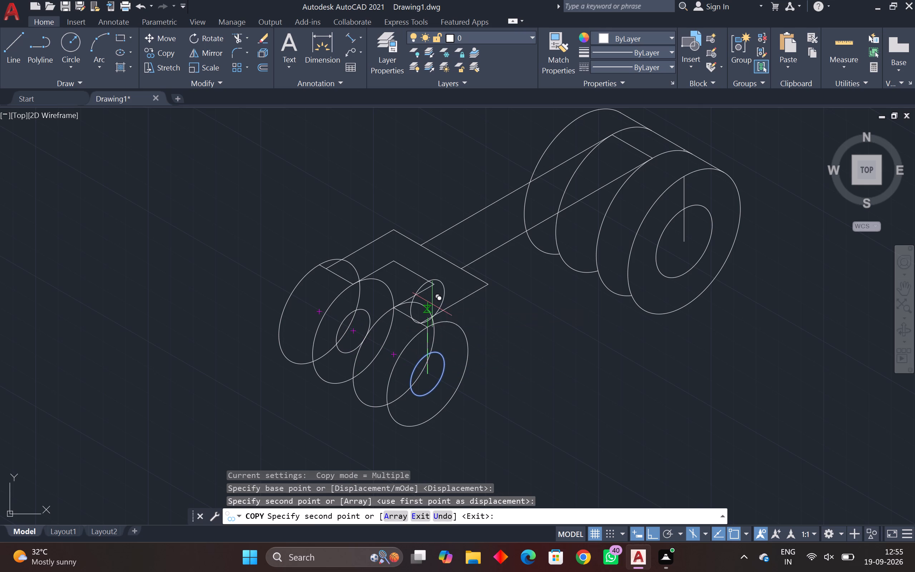
pyautogui.press('Escape')
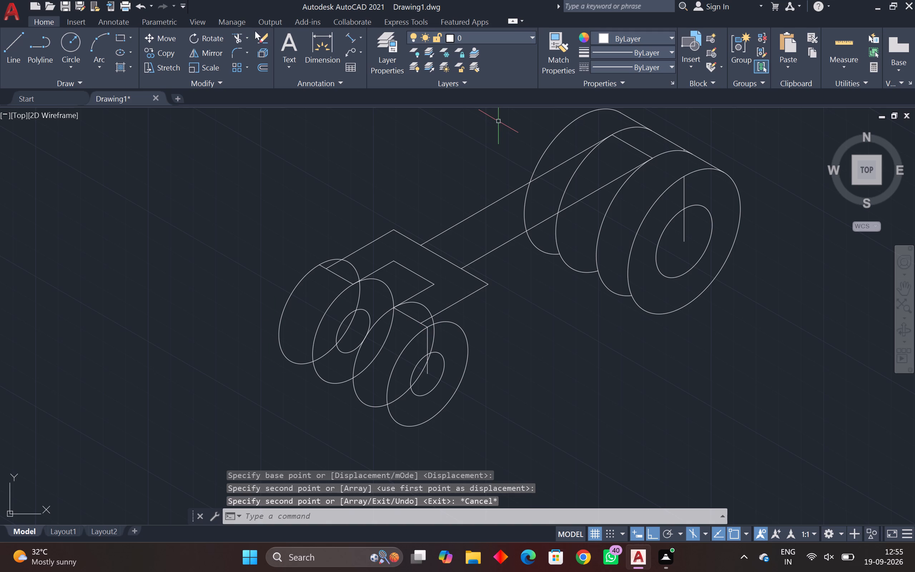
# Trim the hidden arcs of the rear lug's two radius 18 isocircles, including those crossing the hole and the plate.
pyautogui.click(233, 36)
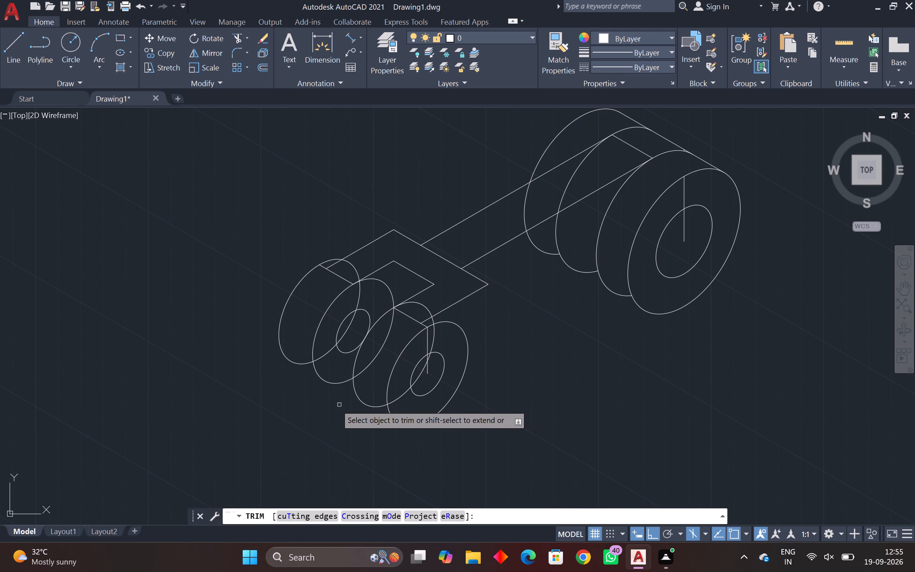
pyautogui.click(370, 366)
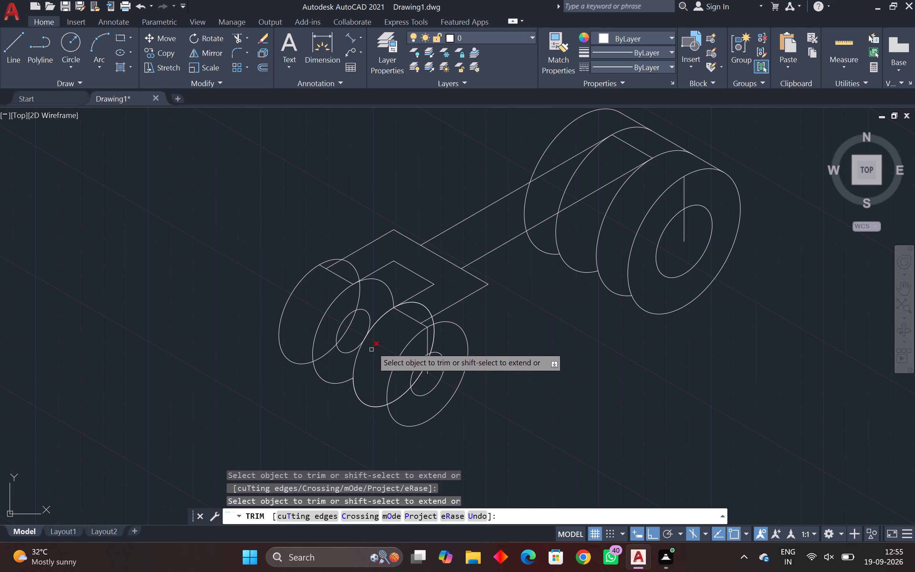
pyautogui.click(321, 357)
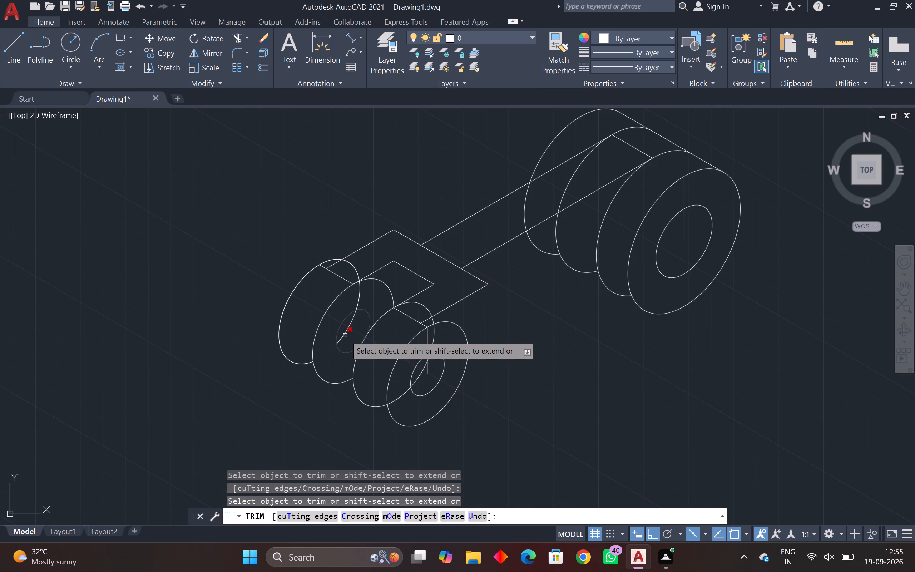
pyautogui.click(345, 335)
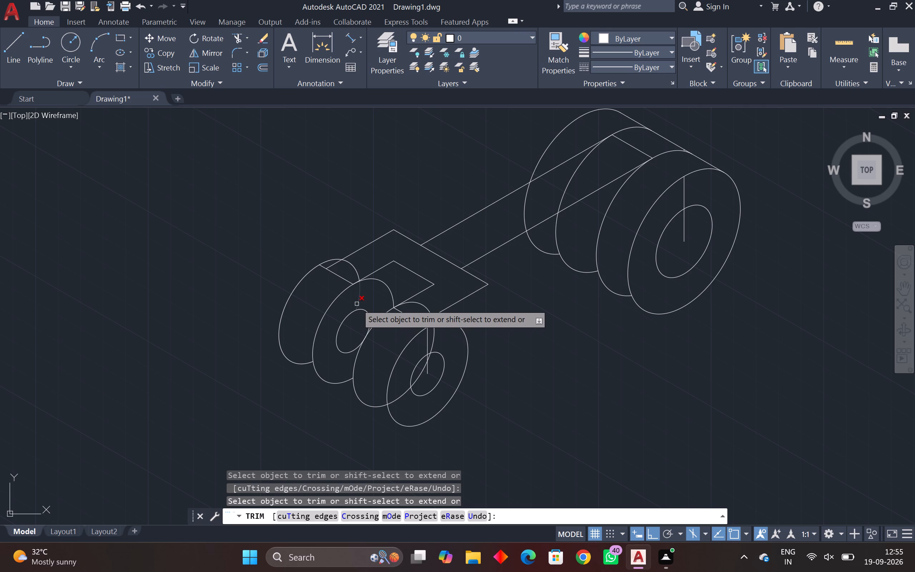
pyautogui.click(357, 304)
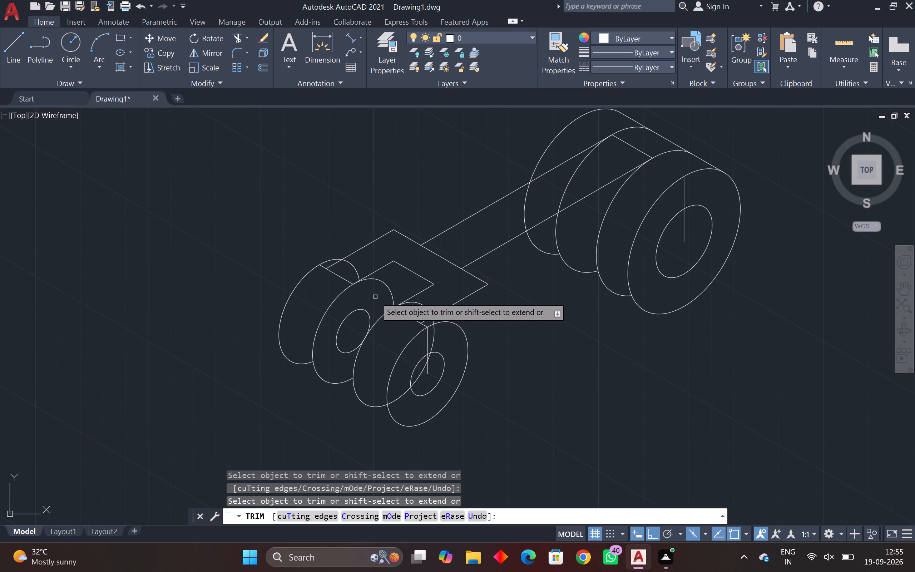
pyautogui.click(351, 265)
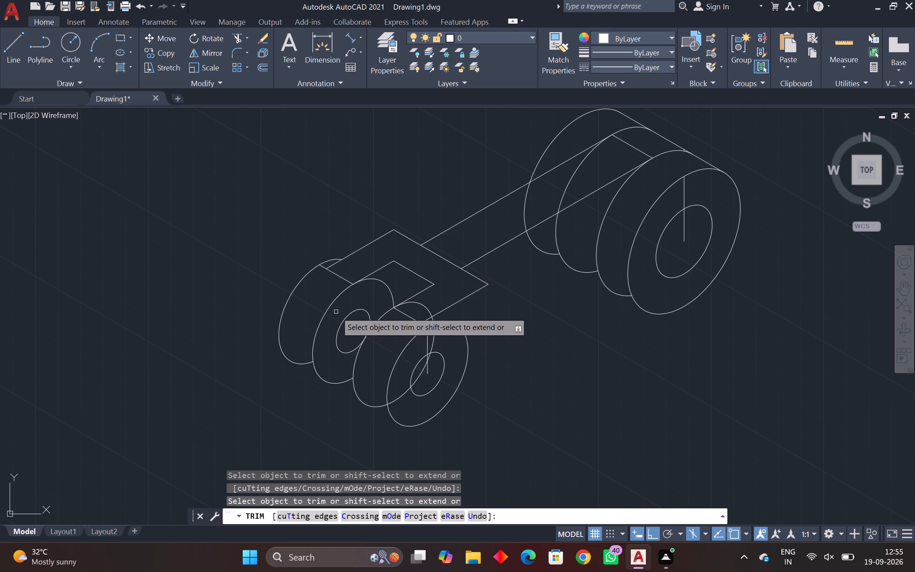
pyautogui.press('Escape')
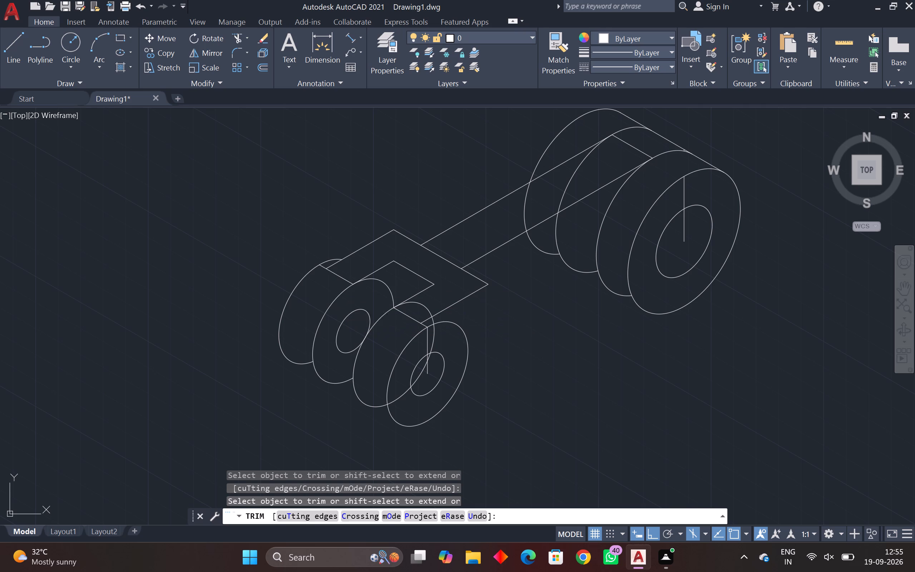
pyautogui.press('`')
pyautogui.press('Escape')
pyautogui.press('Escape')
# Draw a vertical line from the slot's far outer corner down to the centre of the rear lug's hole.
pyautogui.press('l')
pyautogui.press('space')
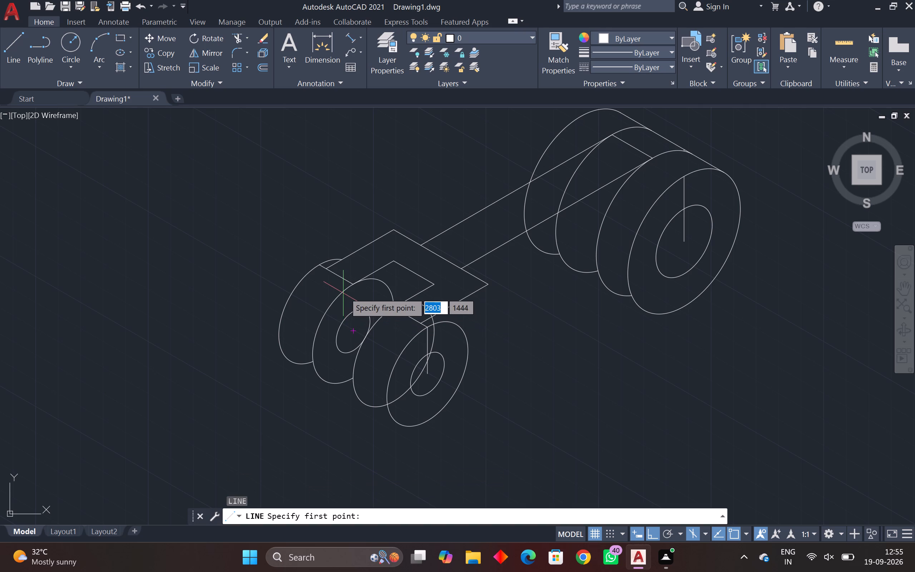
pyautogui.click(353, 286)
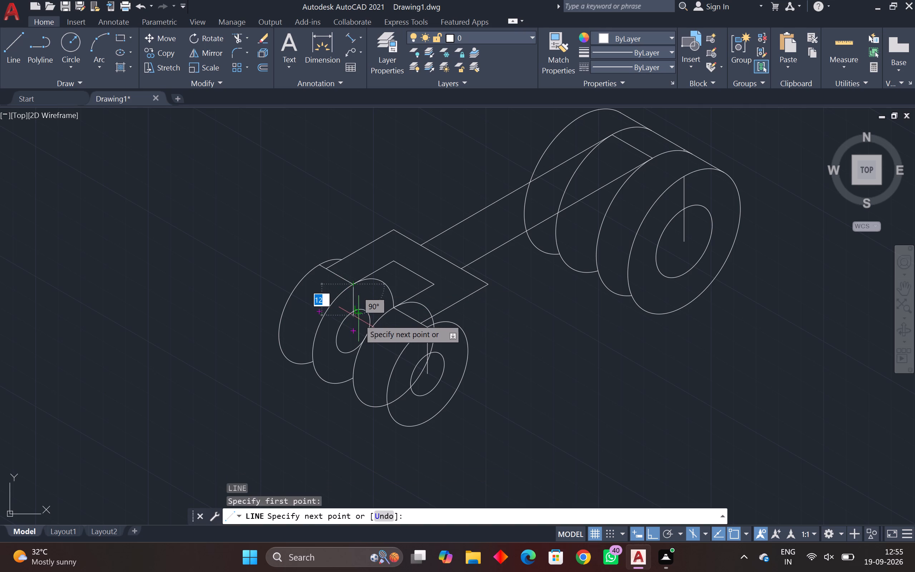
pyautogui.click(354, 330)
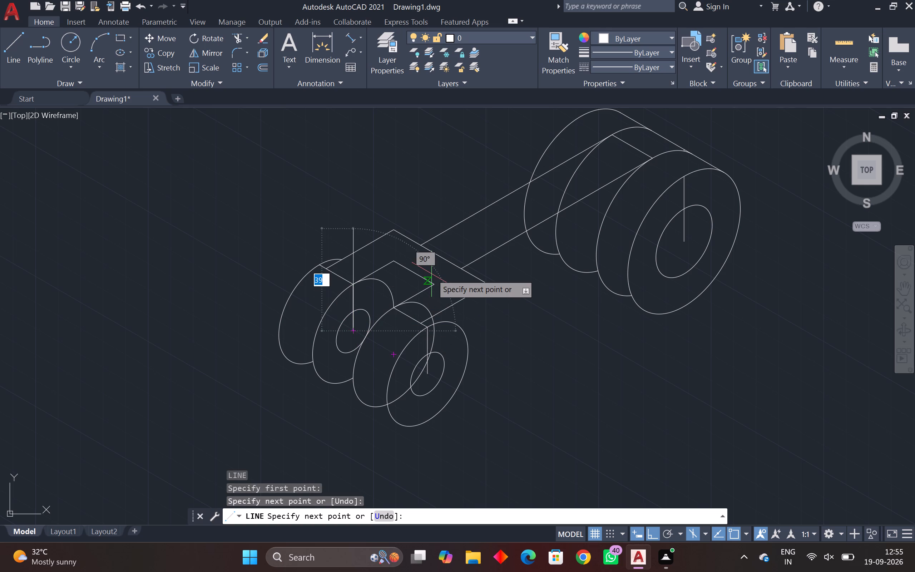
pyautogui.press('Escape')
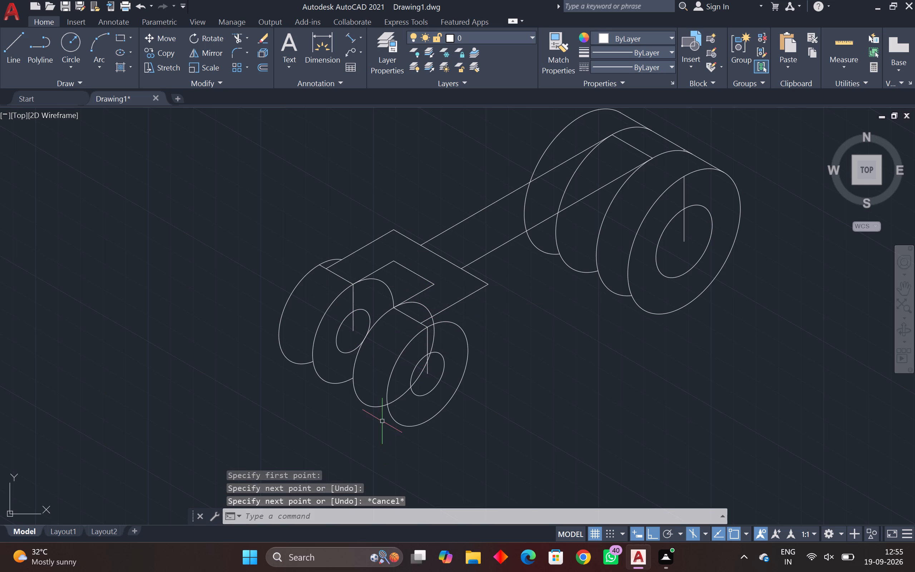
# Draw a line about 16 long joining the lower edges of the front lug's two radius 18 isocircles, redoing misplaced endpoints.
pyautogui.write('l')
pyautogui.press('space')
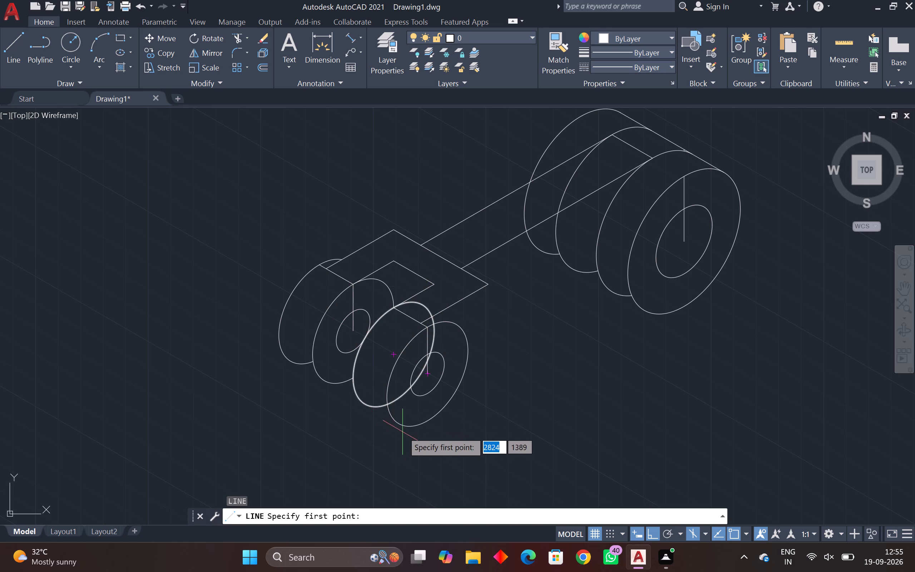
pyautogui.click(401, 426)
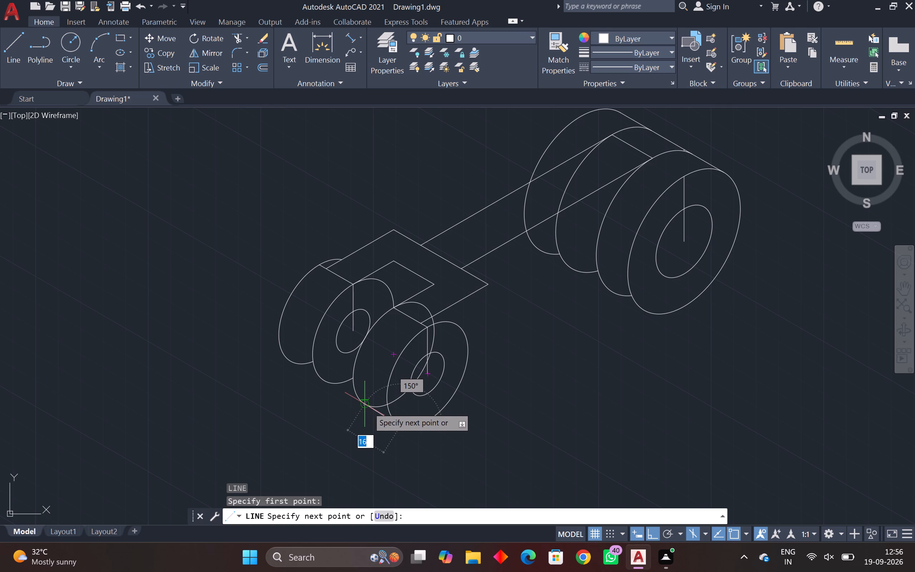
pyautogui.click(369, 406)
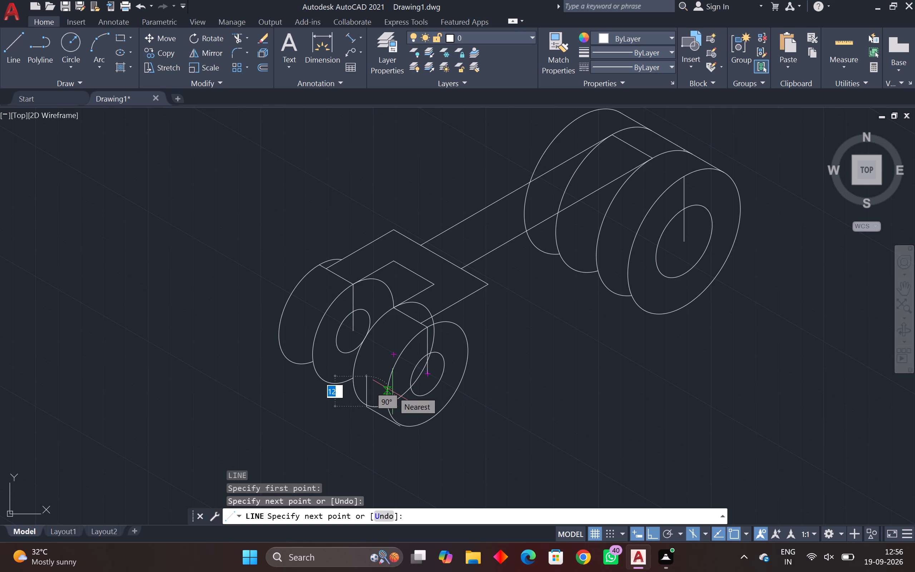
pyautogui.hotkey('ctrl', 'z')
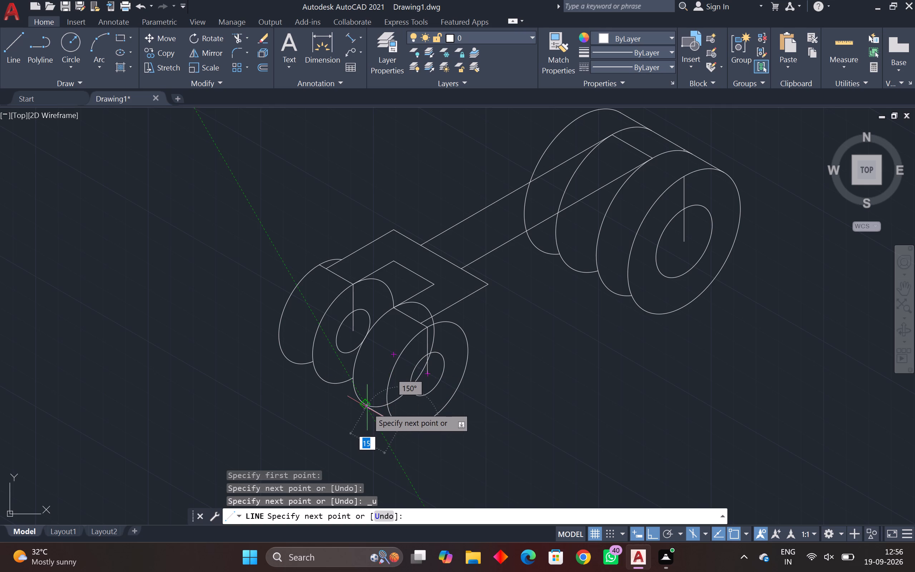
pyautogui.click(367, 408)
pyautogui.scroll(3, 360, 419)
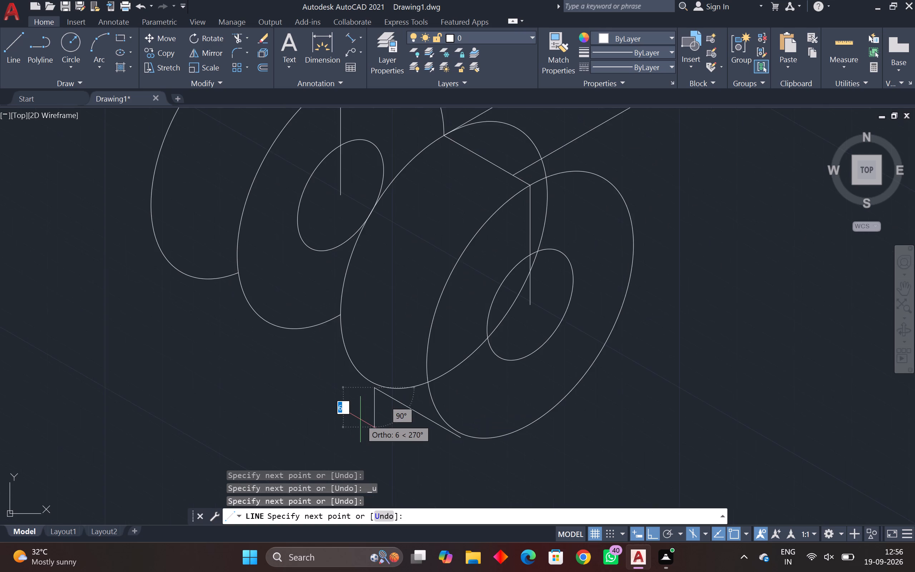
pyautogui.scroll(3, 360, 417)
pyautogui.hotkey('ctrl', 'z')
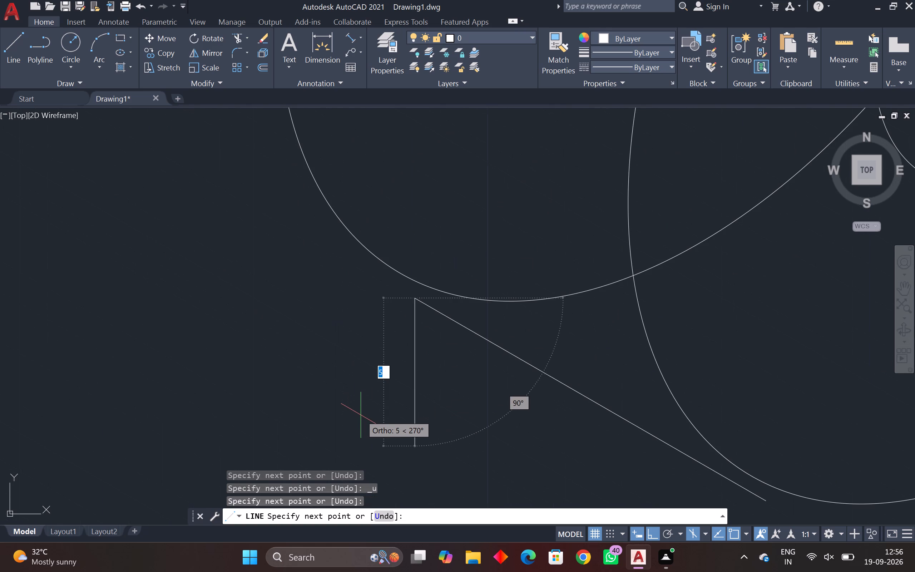
pyautogui.scroll(4, 366, 400)
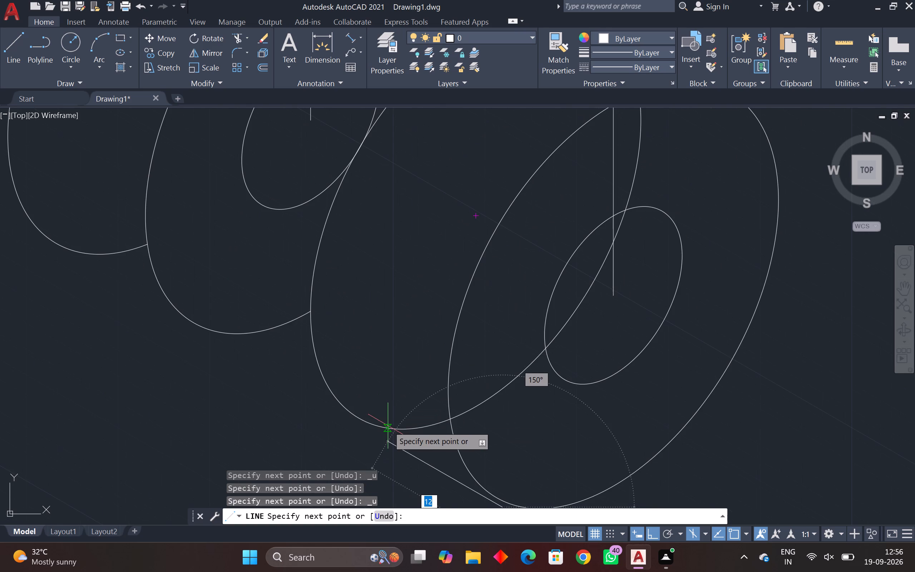
pyautogui.moveTo(388, 426); pyautogui.dragTo(376, 358, button='middle')
pyautogui.scroll(2, 376, 358)
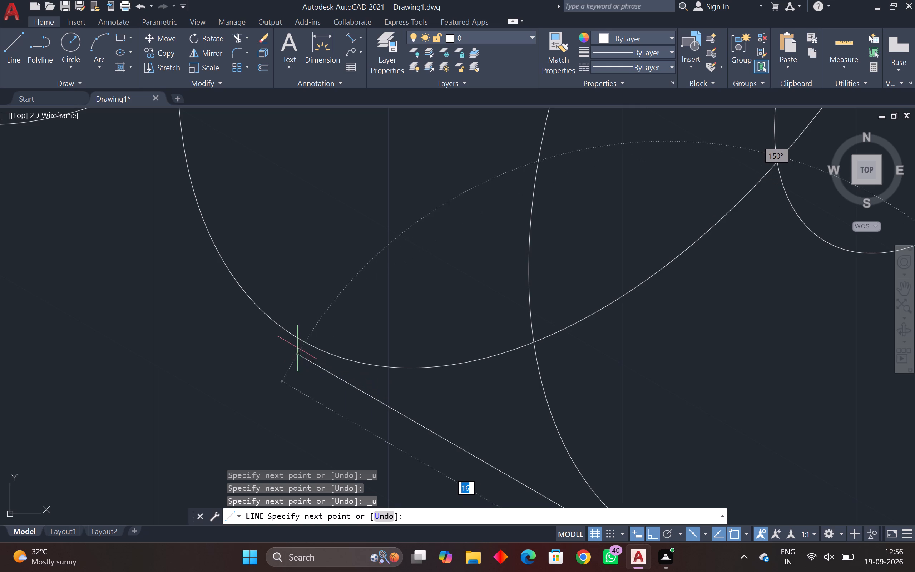
pyautogui.click(298, 336)
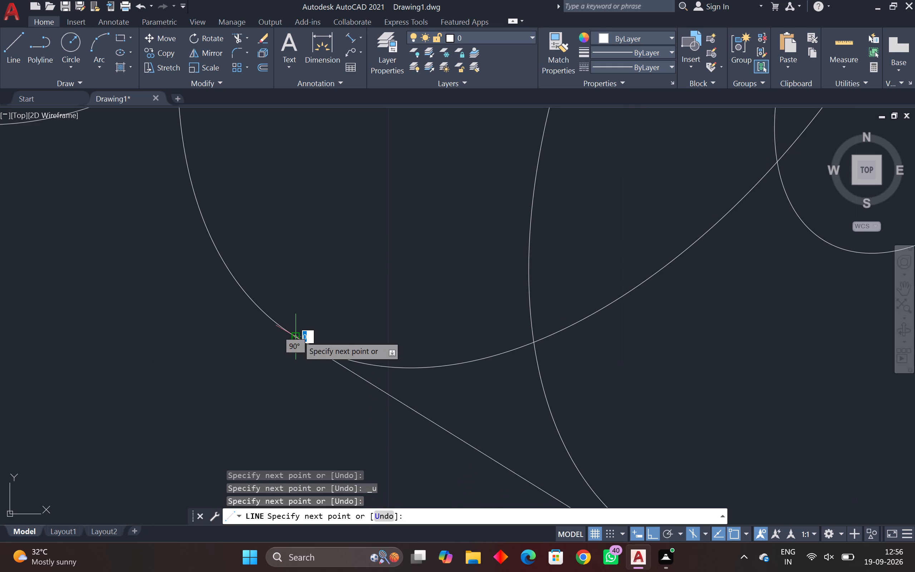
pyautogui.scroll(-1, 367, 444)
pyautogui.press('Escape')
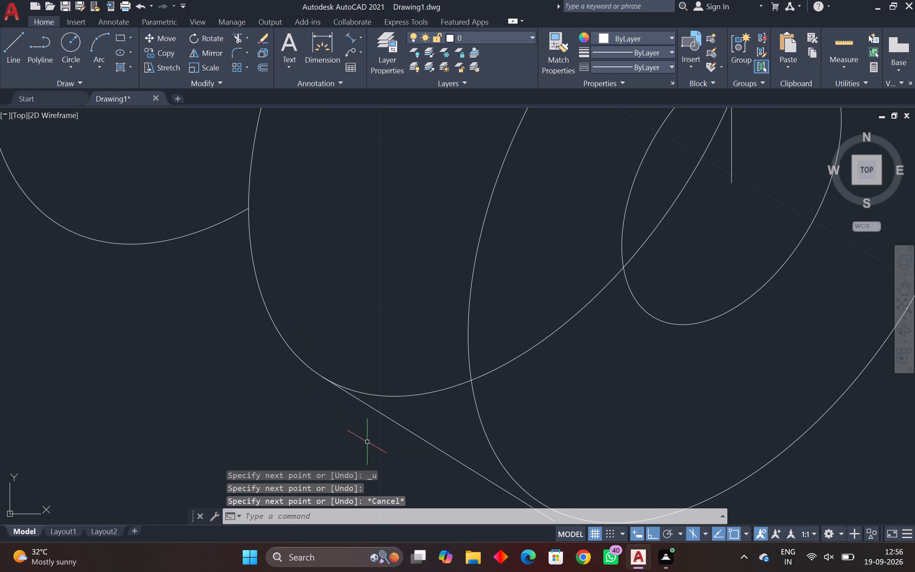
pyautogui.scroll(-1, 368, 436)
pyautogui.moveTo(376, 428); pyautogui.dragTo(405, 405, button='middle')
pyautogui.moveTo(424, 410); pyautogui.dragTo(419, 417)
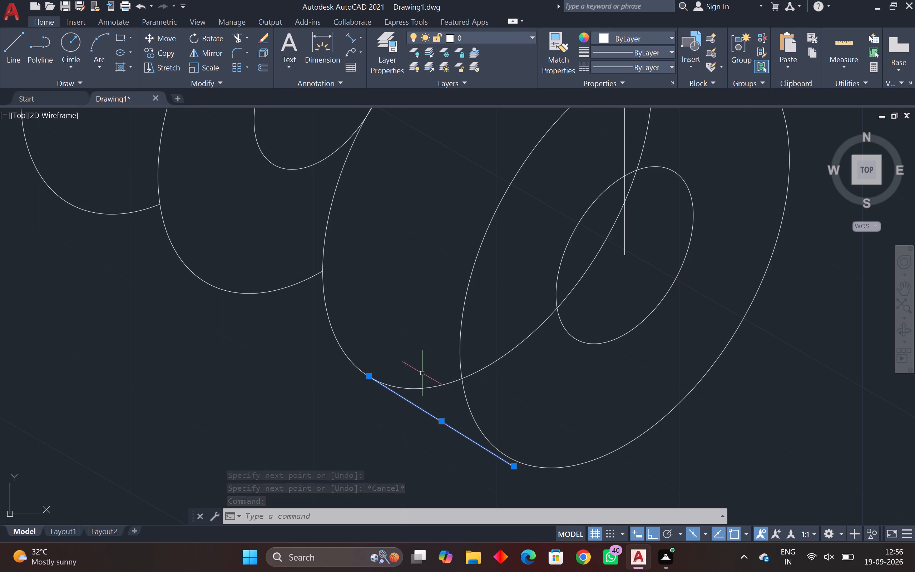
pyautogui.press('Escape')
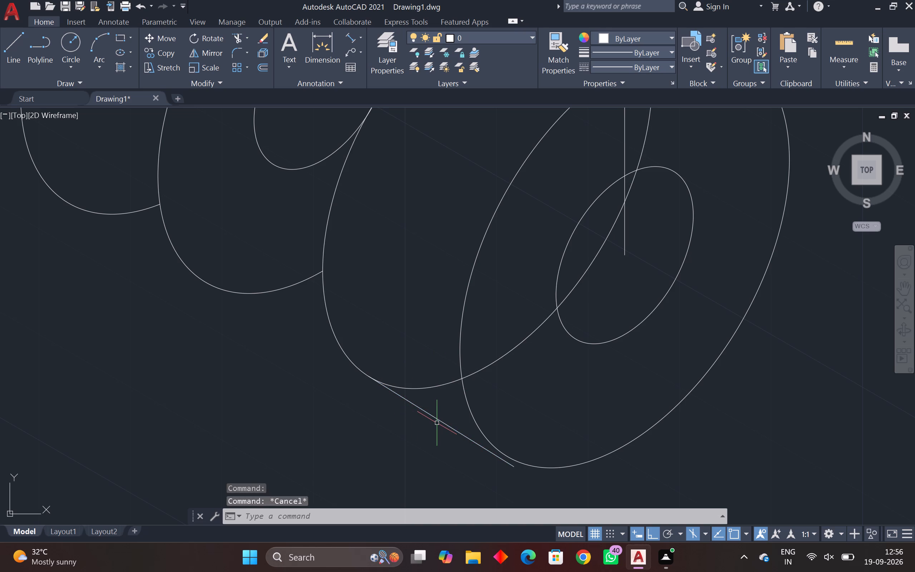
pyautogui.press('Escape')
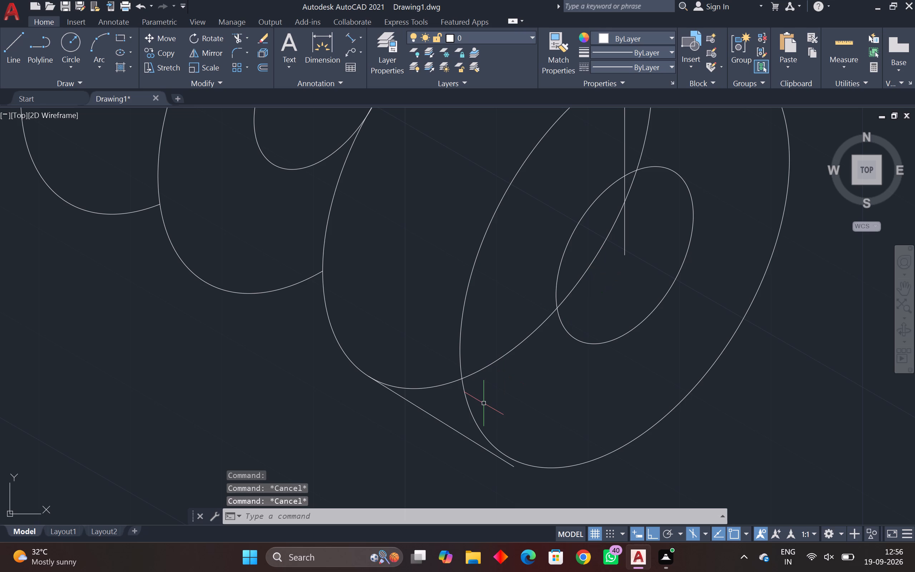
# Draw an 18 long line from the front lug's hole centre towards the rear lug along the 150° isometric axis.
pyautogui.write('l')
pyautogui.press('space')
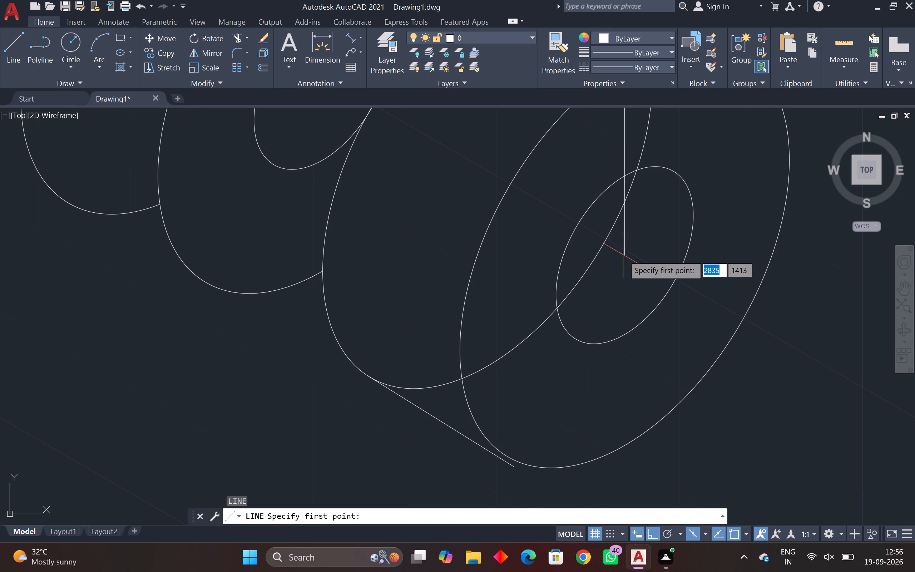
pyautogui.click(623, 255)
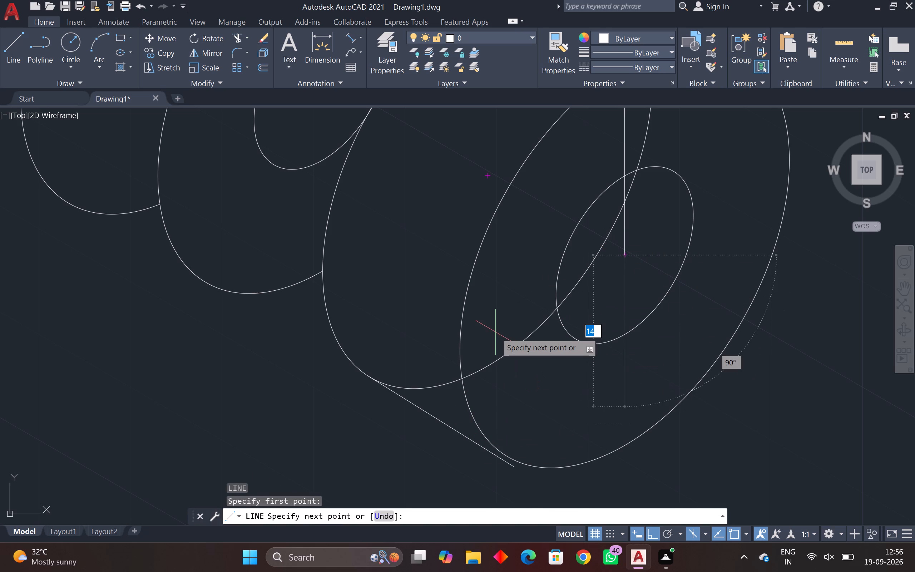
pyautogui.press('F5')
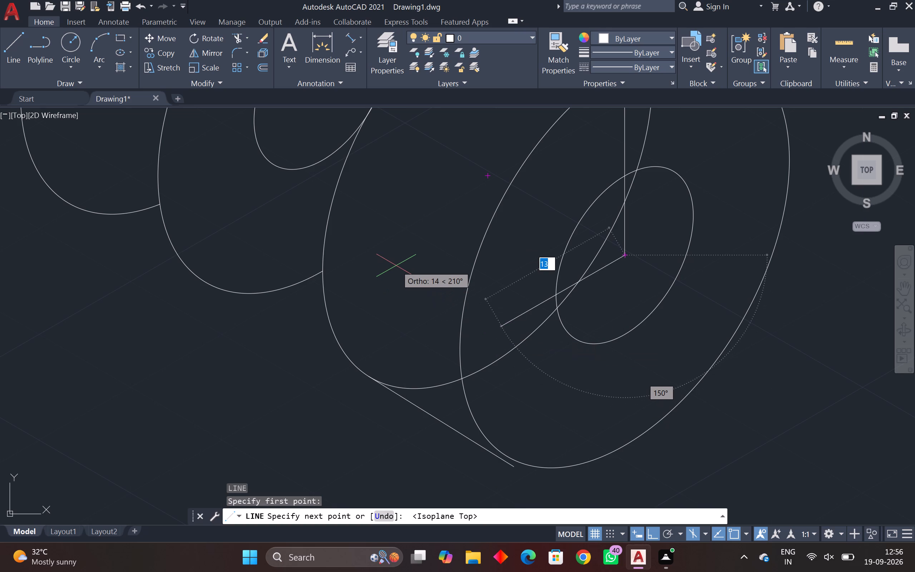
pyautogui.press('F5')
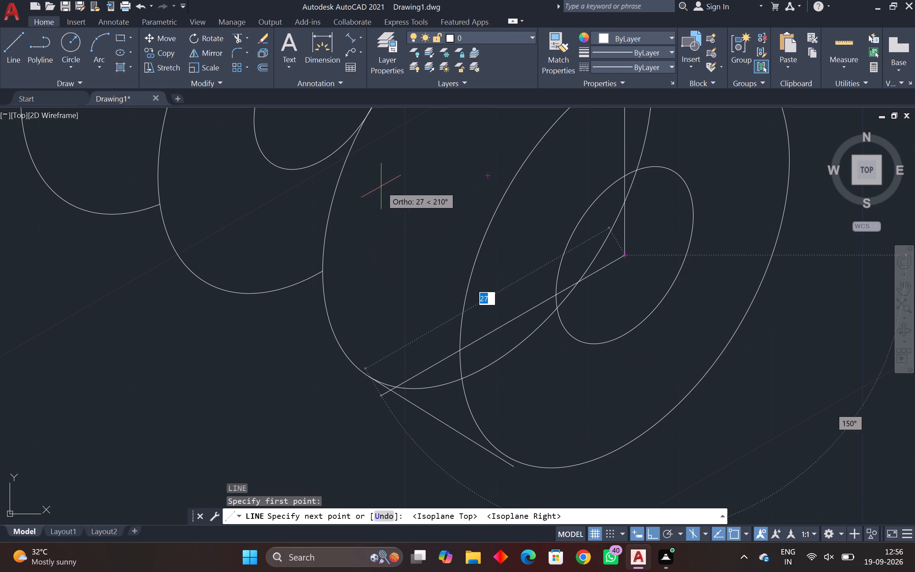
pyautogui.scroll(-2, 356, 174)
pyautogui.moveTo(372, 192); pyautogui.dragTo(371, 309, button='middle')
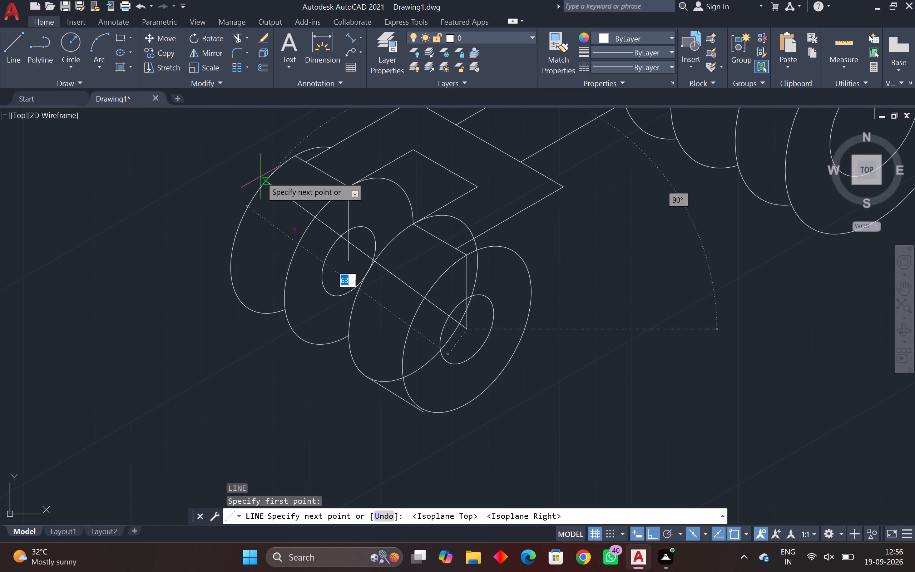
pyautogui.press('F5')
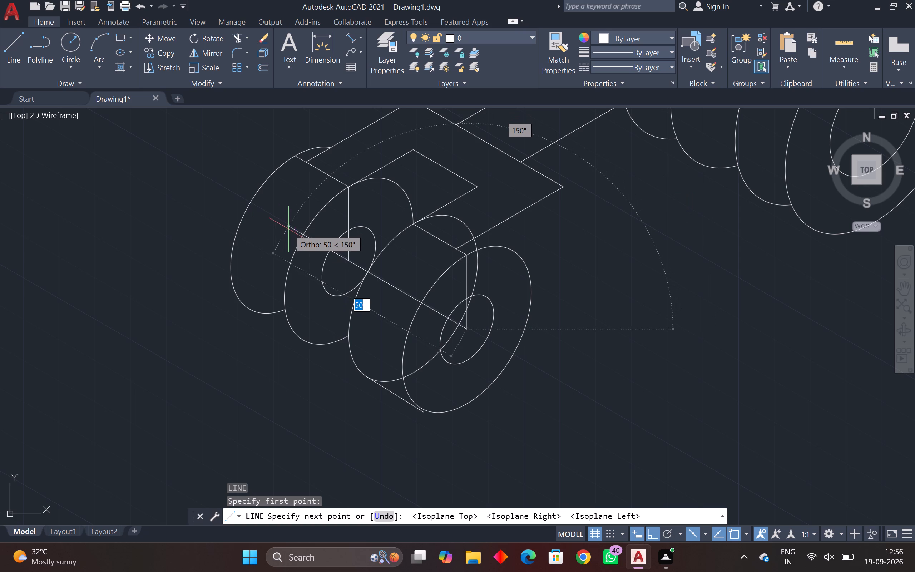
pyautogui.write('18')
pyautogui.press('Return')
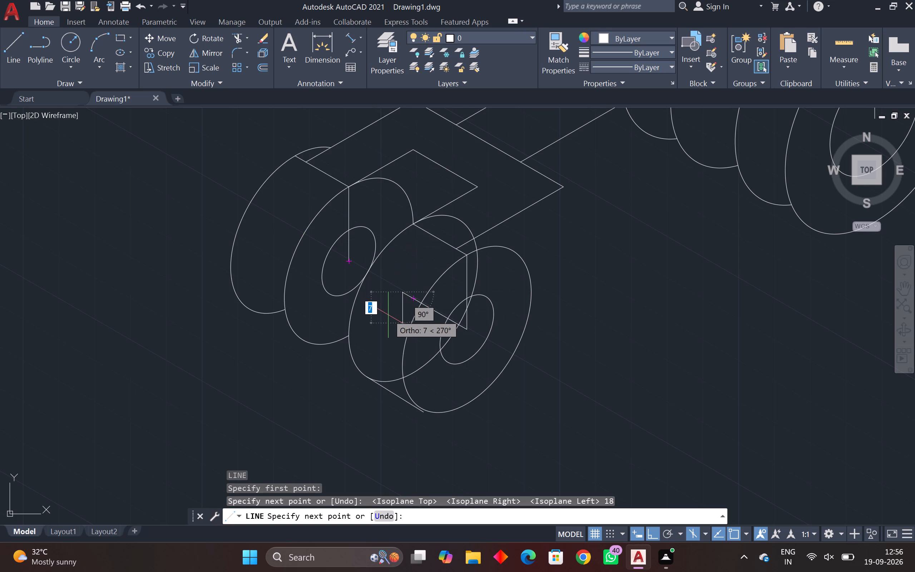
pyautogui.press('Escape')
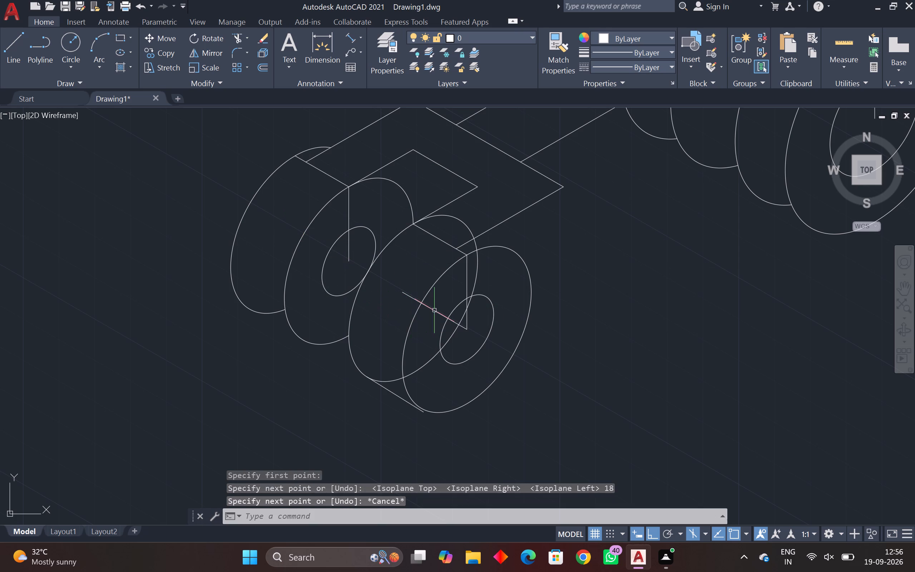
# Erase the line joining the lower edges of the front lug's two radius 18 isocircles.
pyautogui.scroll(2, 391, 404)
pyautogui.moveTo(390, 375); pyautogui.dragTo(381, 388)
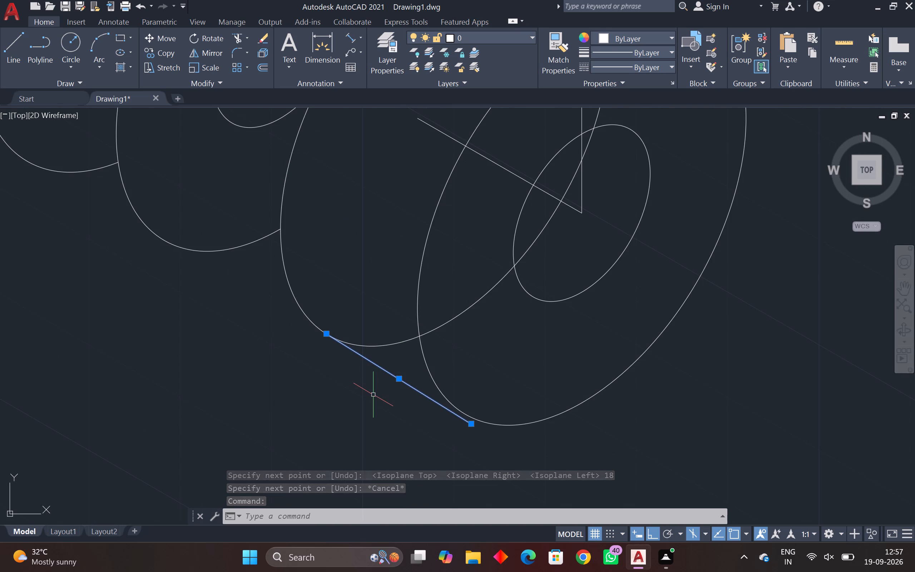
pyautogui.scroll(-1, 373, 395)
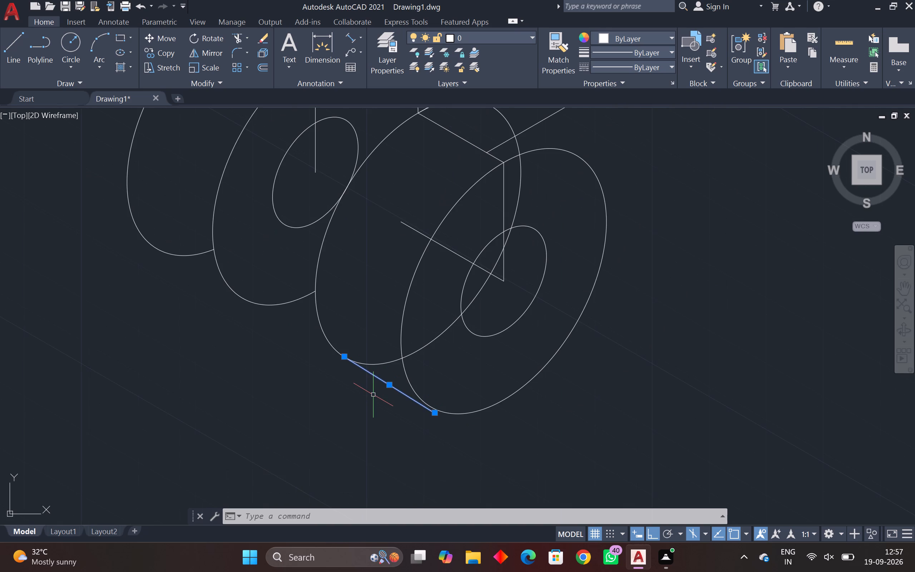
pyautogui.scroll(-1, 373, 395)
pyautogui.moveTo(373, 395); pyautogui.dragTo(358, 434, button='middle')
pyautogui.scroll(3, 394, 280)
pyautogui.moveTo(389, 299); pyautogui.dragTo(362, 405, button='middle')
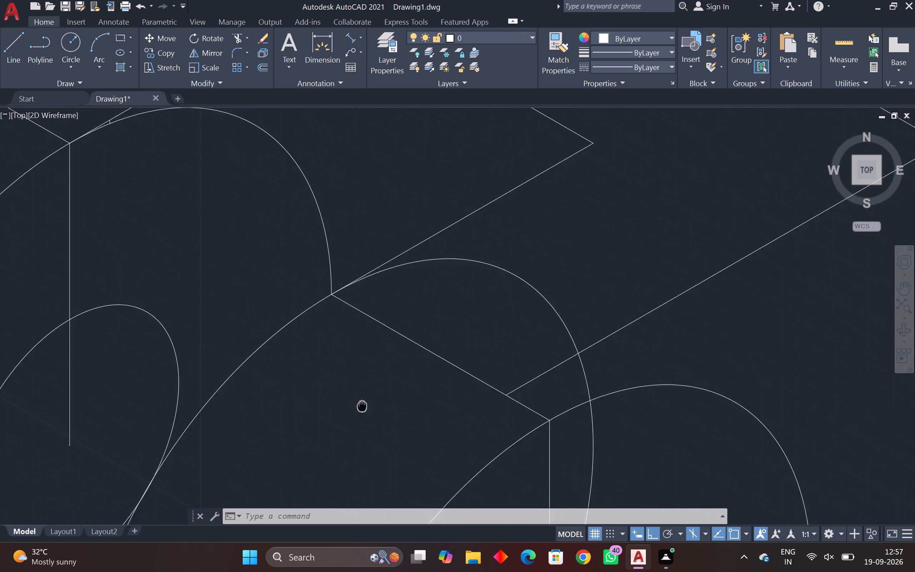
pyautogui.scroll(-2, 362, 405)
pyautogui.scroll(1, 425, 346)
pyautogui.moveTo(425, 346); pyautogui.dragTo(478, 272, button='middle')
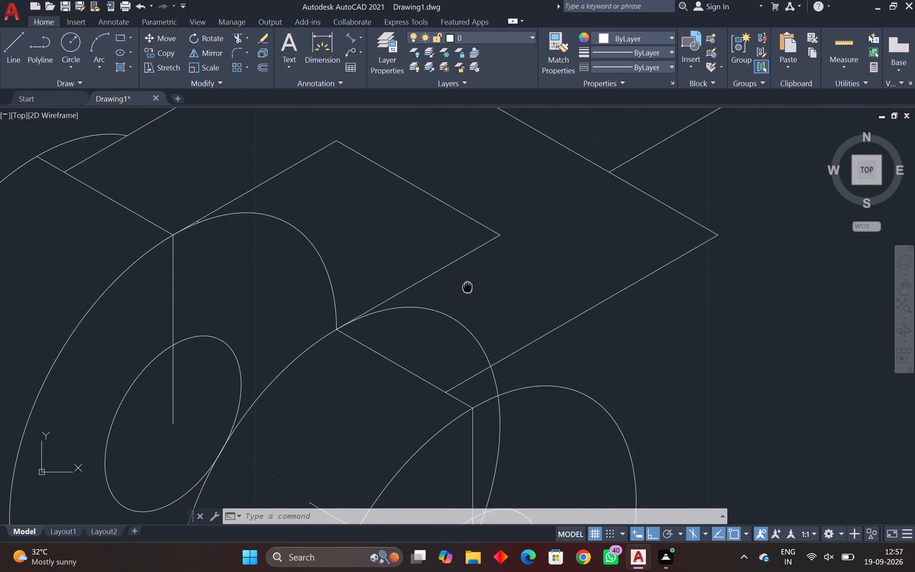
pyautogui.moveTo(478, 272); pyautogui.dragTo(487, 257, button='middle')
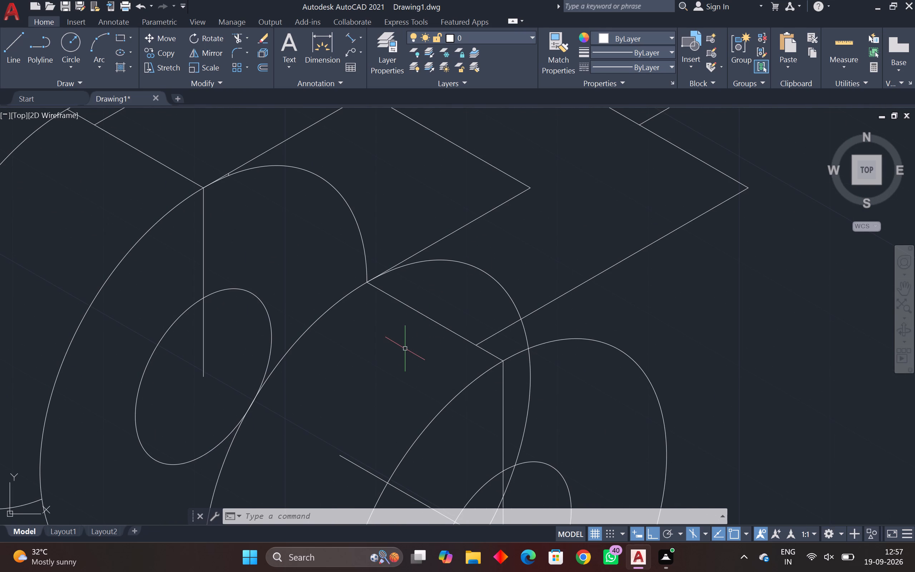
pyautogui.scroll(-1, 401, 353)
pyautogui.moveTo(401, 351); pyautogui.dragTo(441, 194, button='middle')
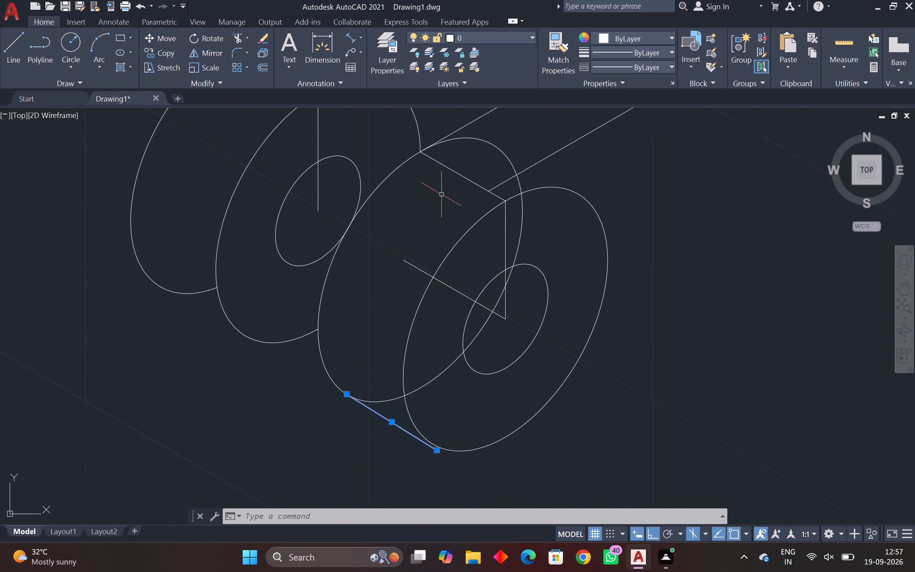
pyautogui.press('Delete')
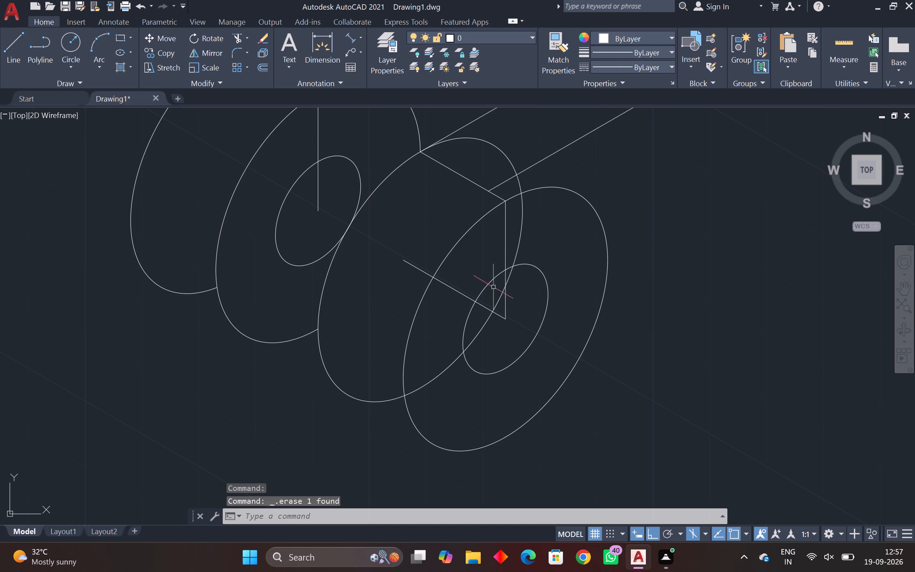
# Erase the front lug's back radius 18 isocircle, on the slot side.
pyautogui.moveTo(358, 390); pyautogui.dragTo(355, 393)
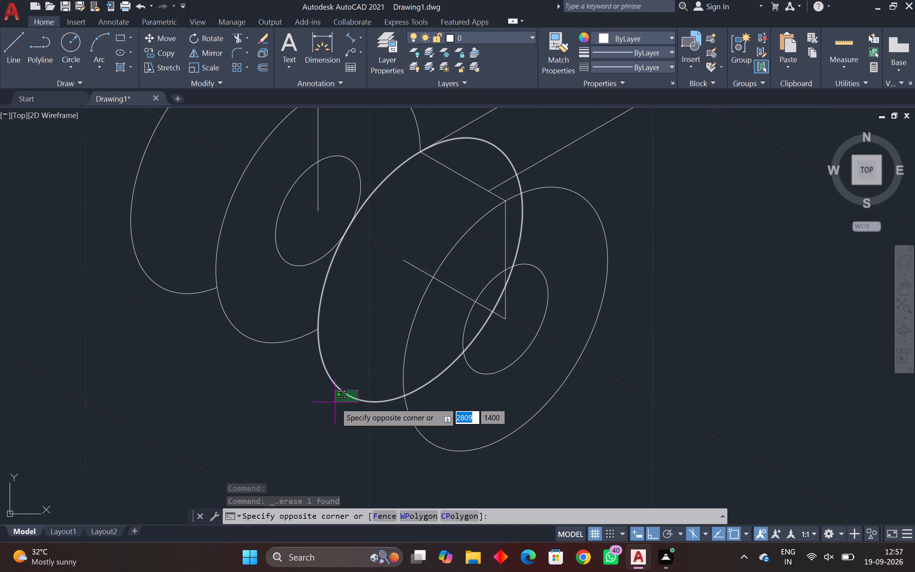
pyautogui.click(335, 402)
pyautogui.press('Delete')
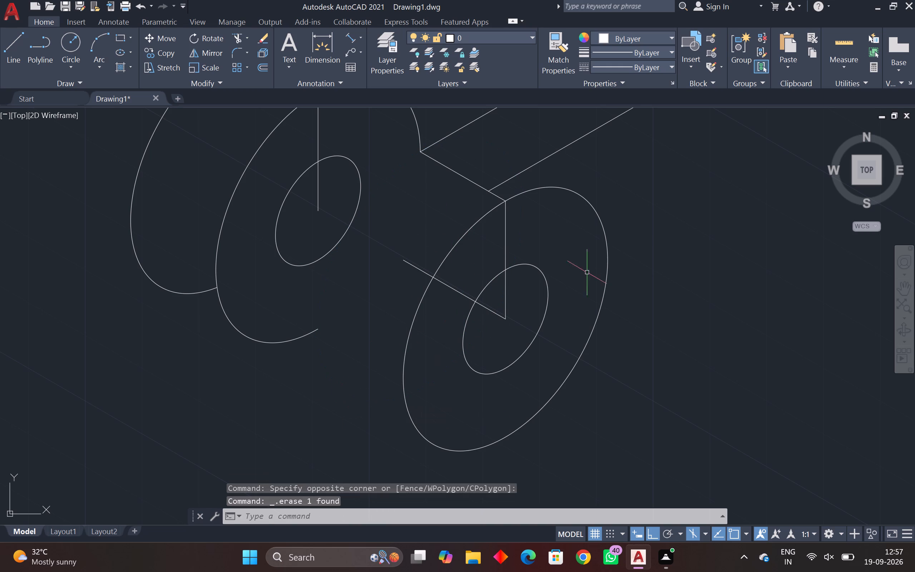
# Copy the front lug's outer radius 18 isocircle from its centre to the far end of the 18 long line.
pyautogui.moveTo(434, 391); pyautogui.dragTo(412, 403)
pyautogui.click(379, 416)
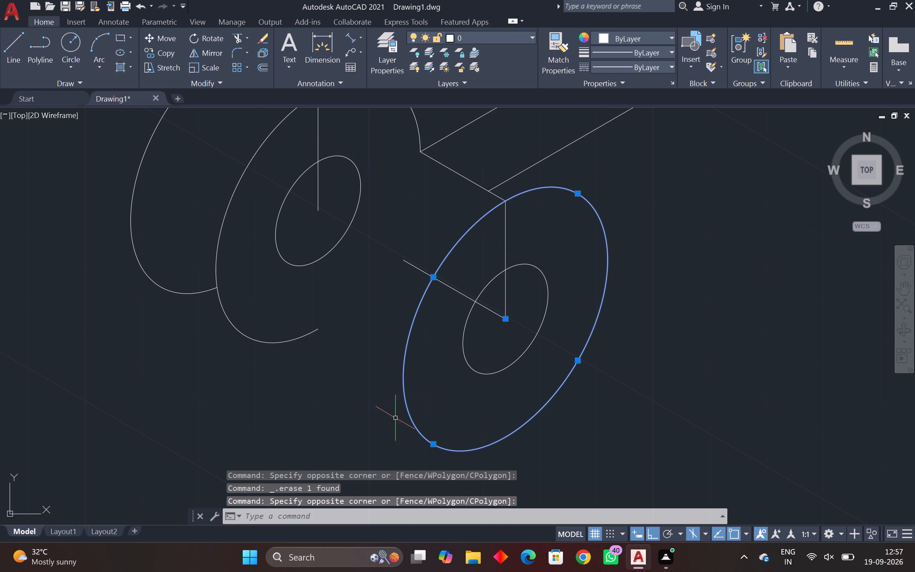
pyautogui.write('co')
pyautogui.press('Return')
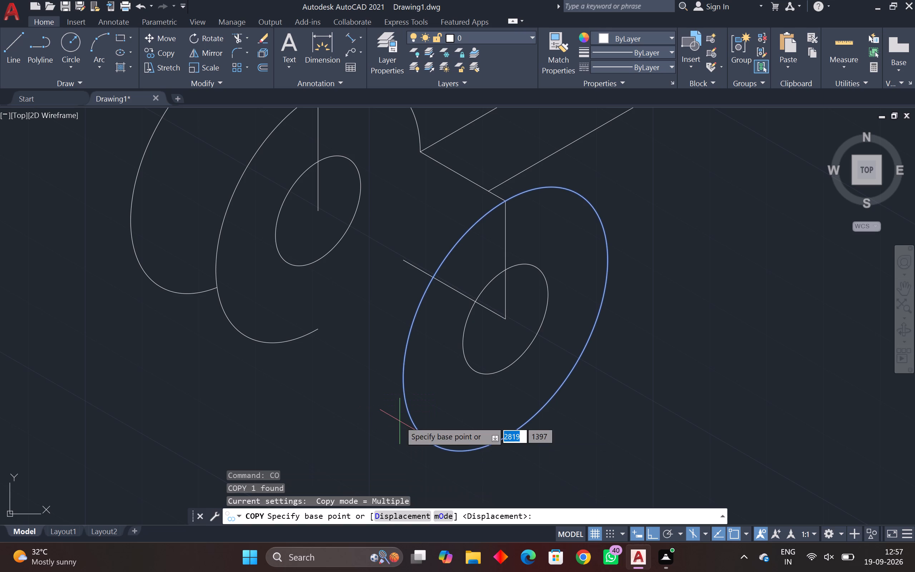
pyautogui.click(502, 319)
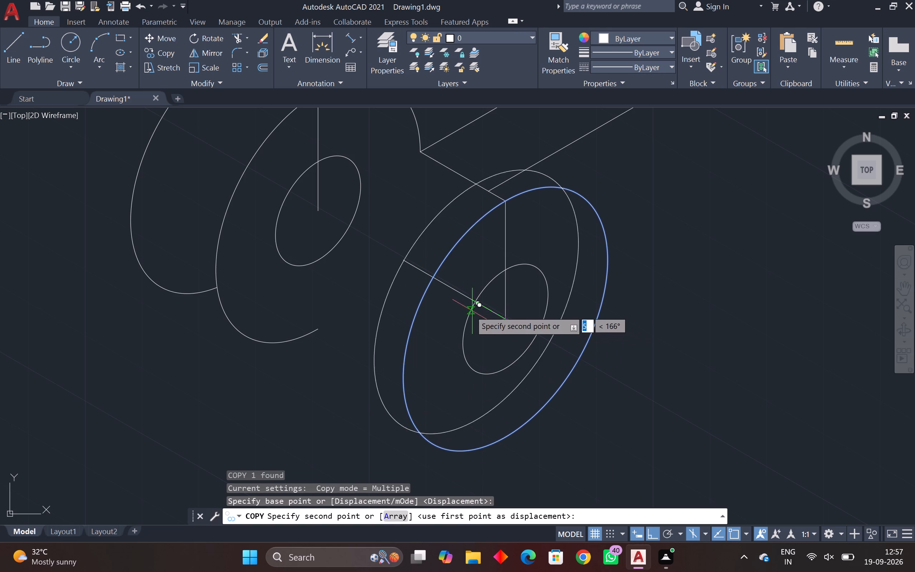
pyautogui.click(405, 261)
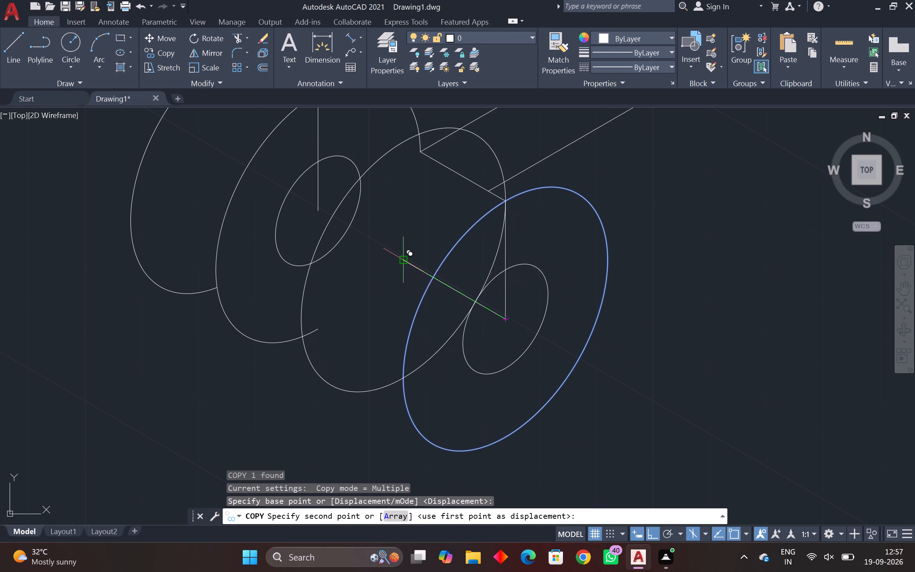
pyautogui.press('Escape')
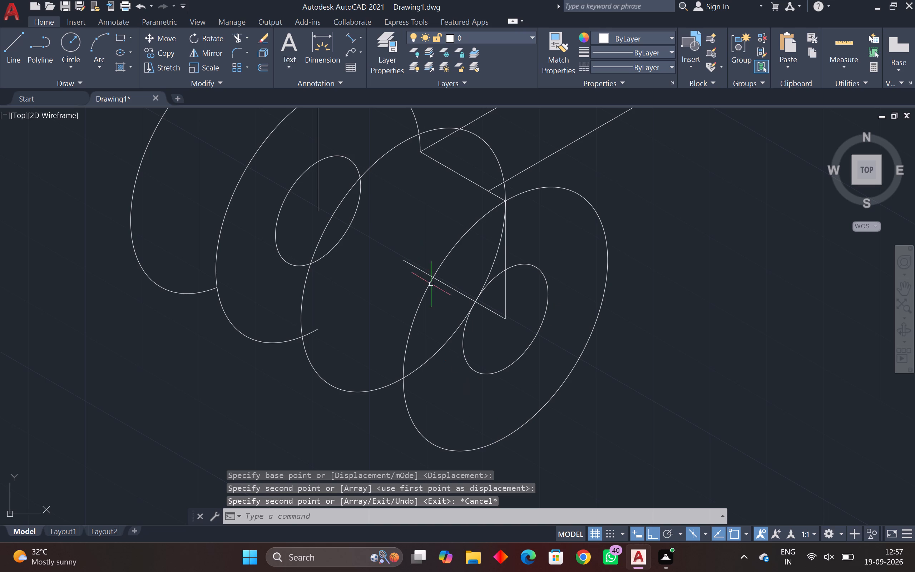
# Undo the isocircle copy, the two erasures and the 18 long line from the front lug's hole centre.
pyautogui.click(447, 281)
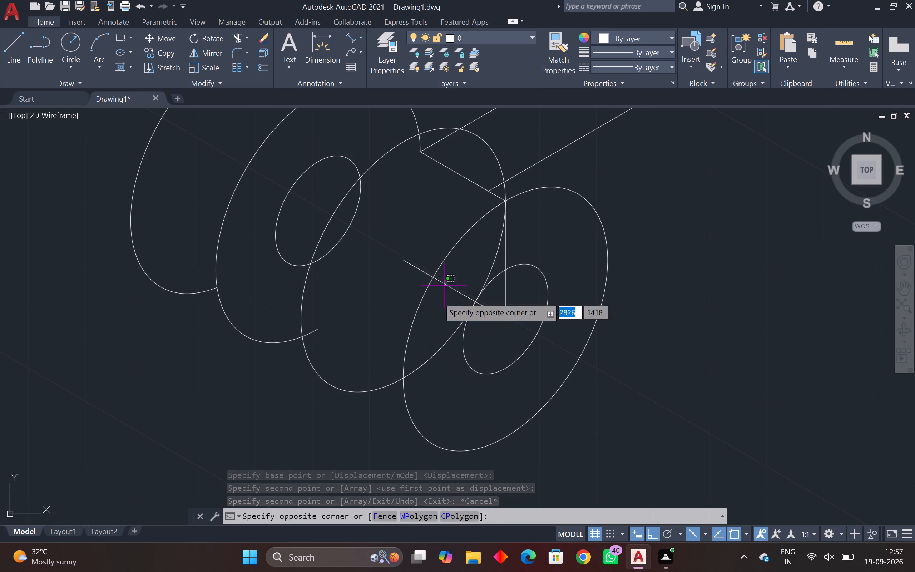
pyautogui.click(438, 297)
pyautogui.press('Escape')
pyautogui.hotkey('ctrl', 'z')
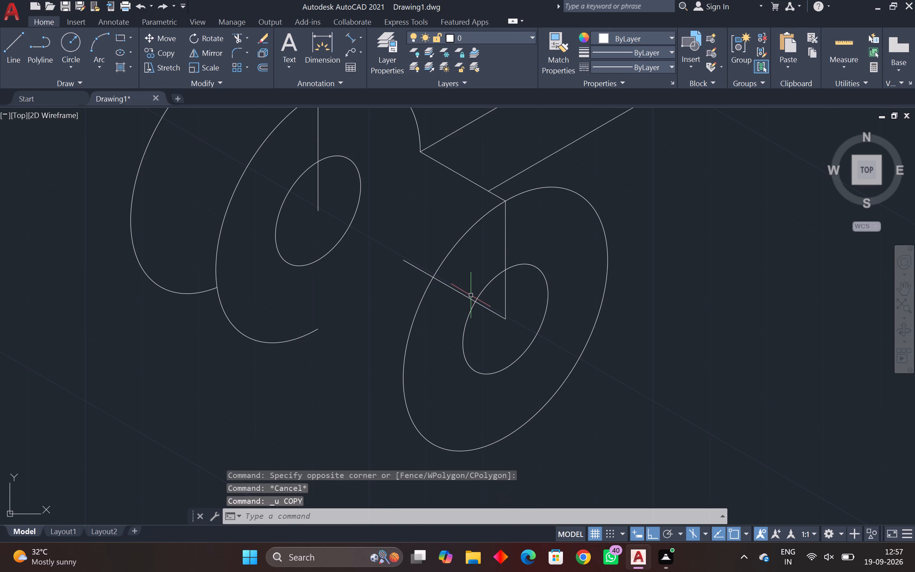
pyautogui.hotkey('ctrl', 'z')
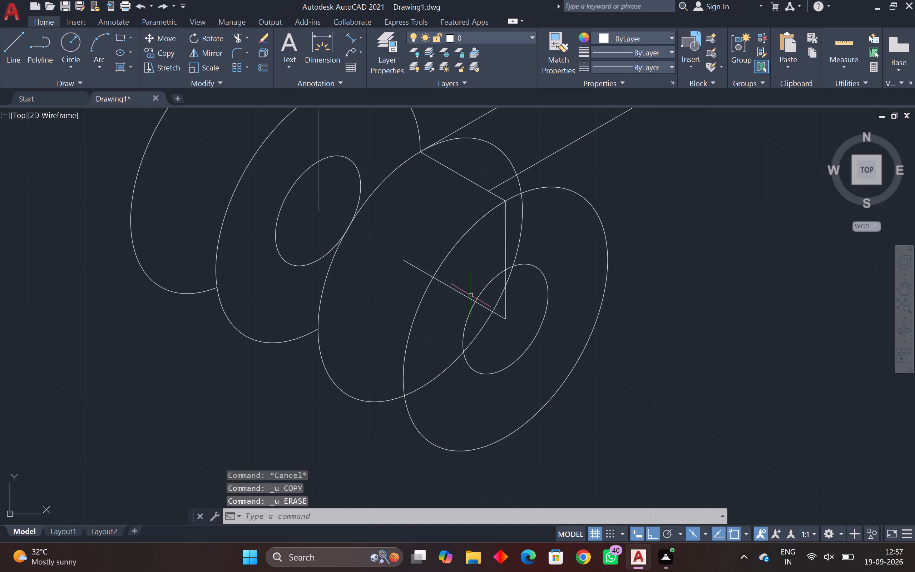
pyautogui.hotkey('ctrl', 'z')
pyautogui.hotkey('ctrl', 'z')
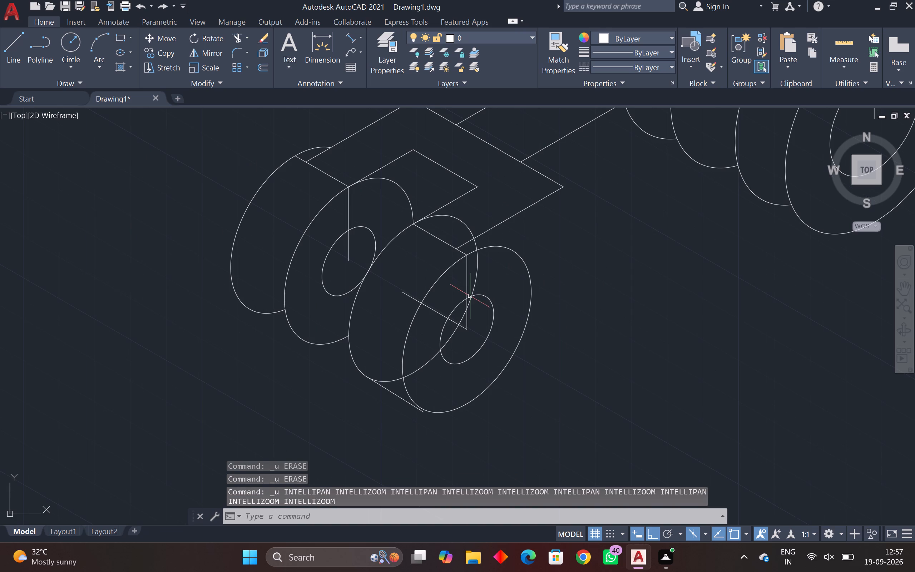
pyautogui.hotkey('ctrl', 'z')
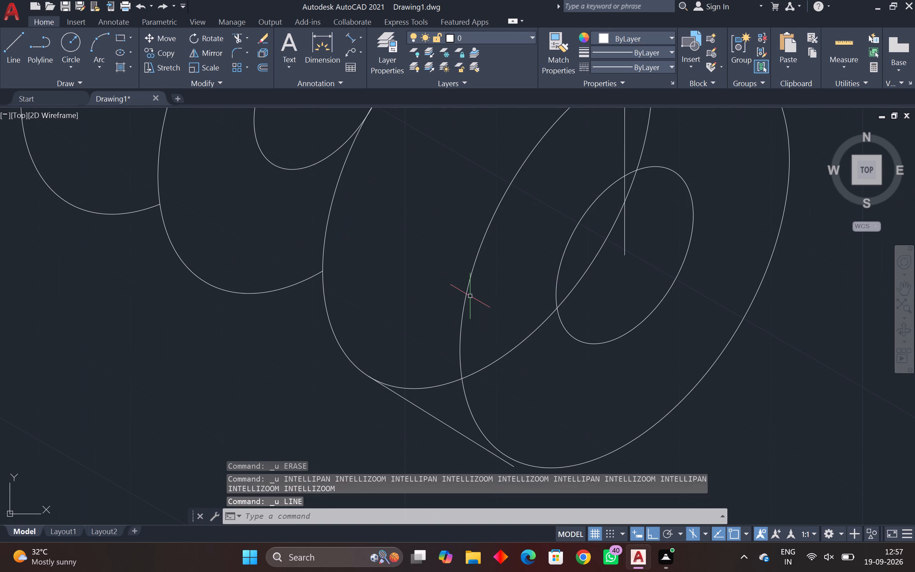
# Undo the line joining the lower edges of the front lug's two radius 18 isocircles.
pyautogui.hotkey('ctrl', 'z')
pyautogui.hotkey('ctrl', 'z')
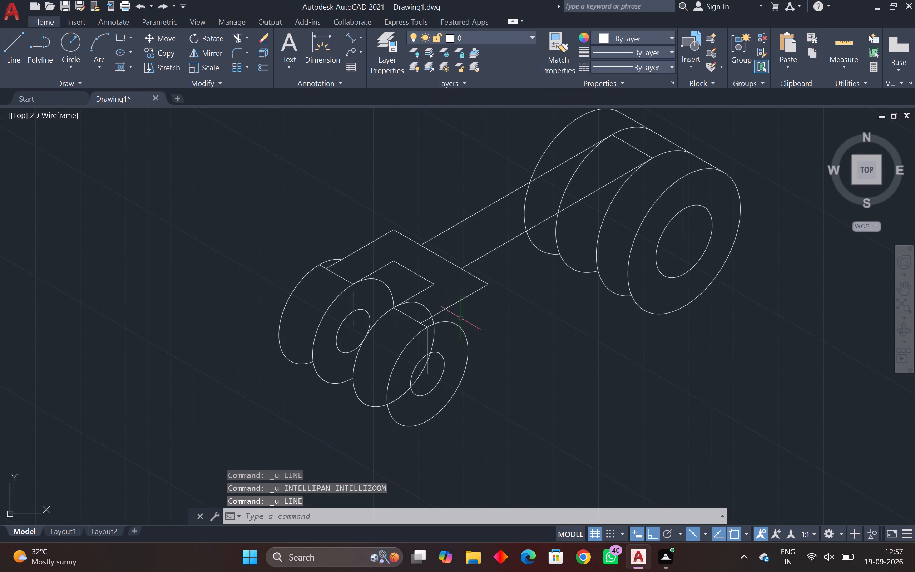
pyautogui.press('Escape')
pyautogui.press('Escape')
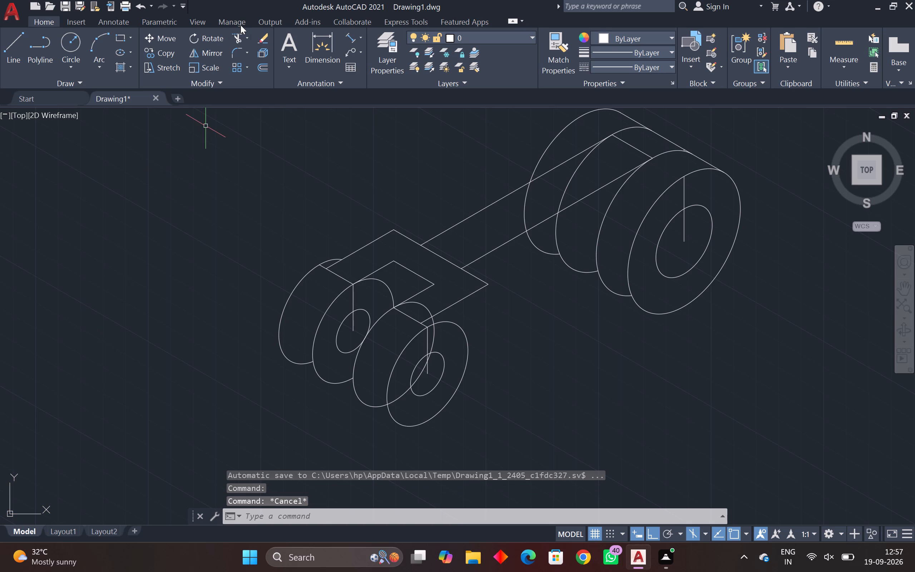
# Trim the front lug's back radius 18 isocircle where it passes behind the front isocircle and beyond the end plate's edge.
pyautogui.click(237, 39)
pyautogui.scroll(2, 427, 398)
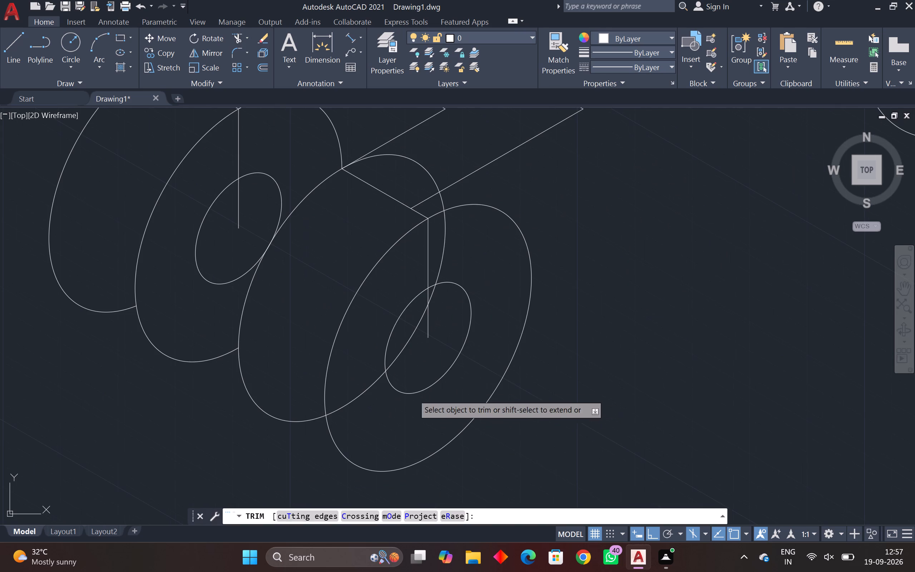
pyautogui.click(358, 397)
pyautogui.click(392, 363)
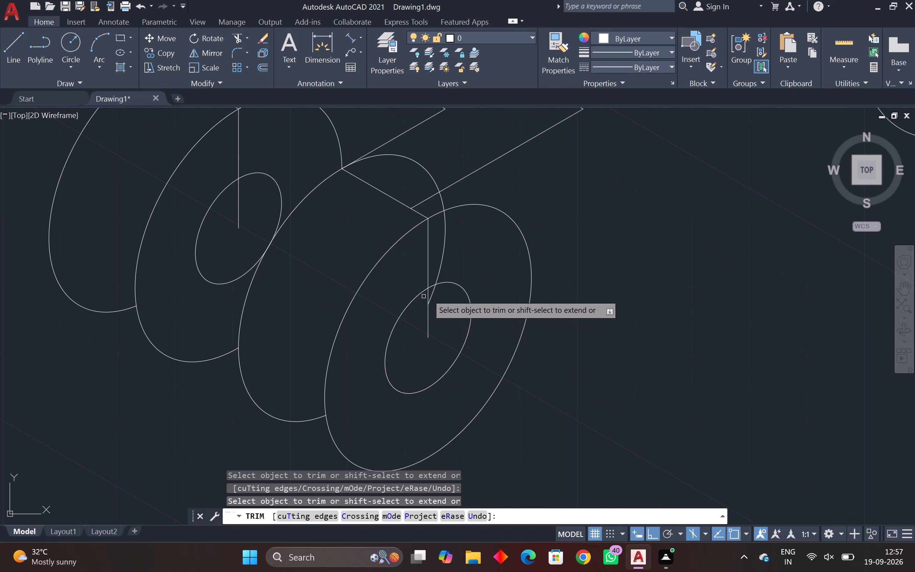
pyautogui.click(430, 294)
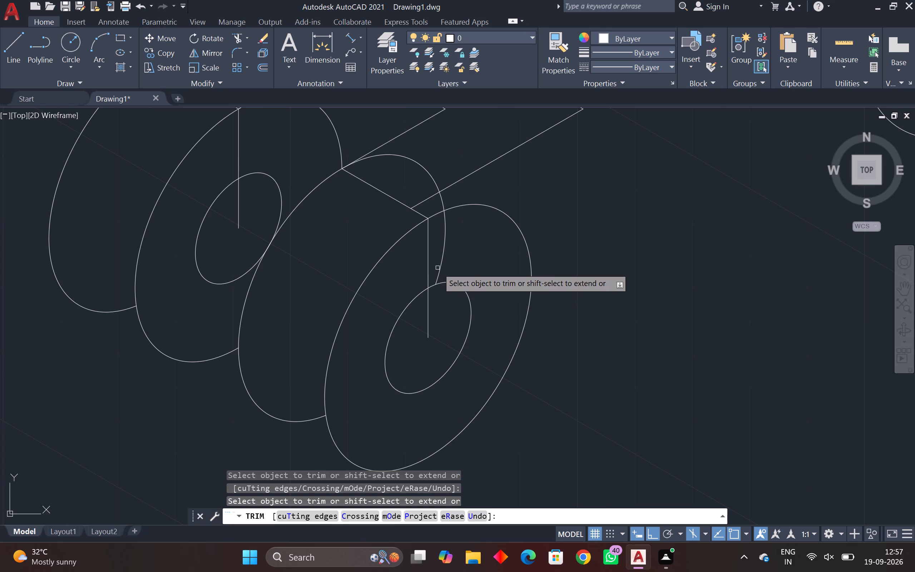
pyautogui.click(439, 266)
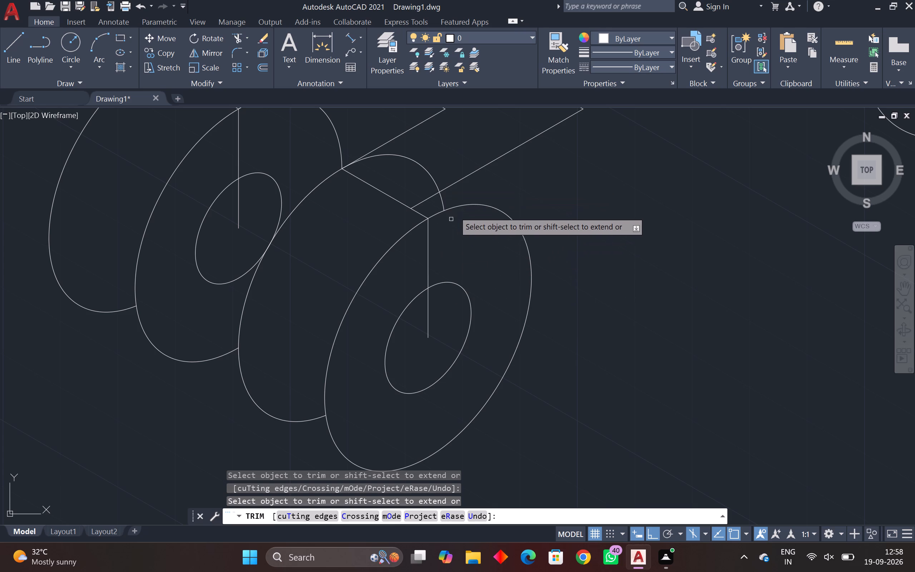
pyautogui.click(443, 202)
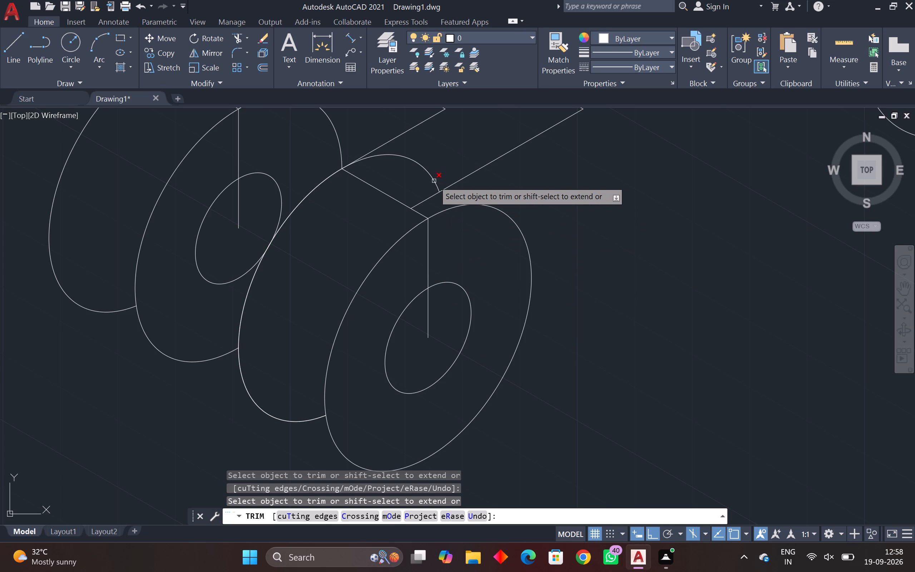
pyautogui.click(434, 181)
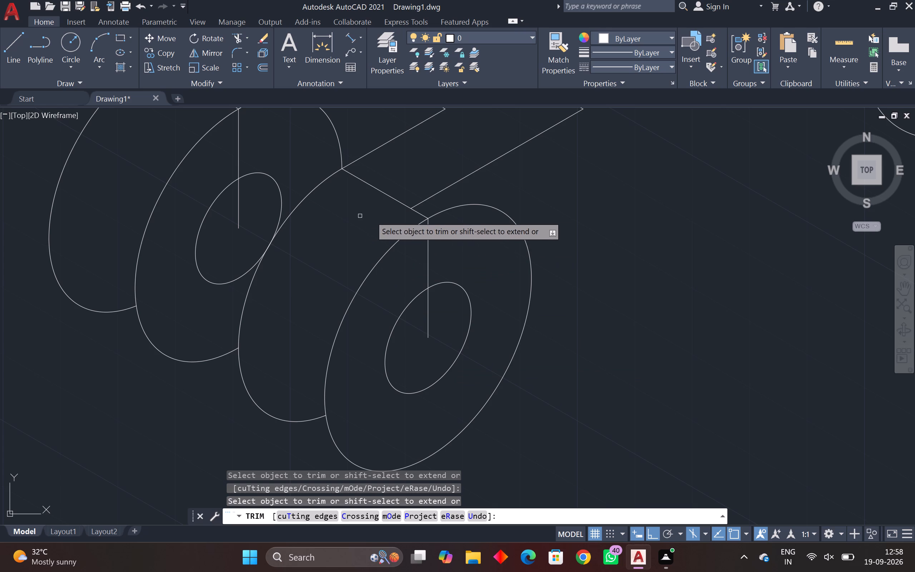
pyautogui.press('Escape')
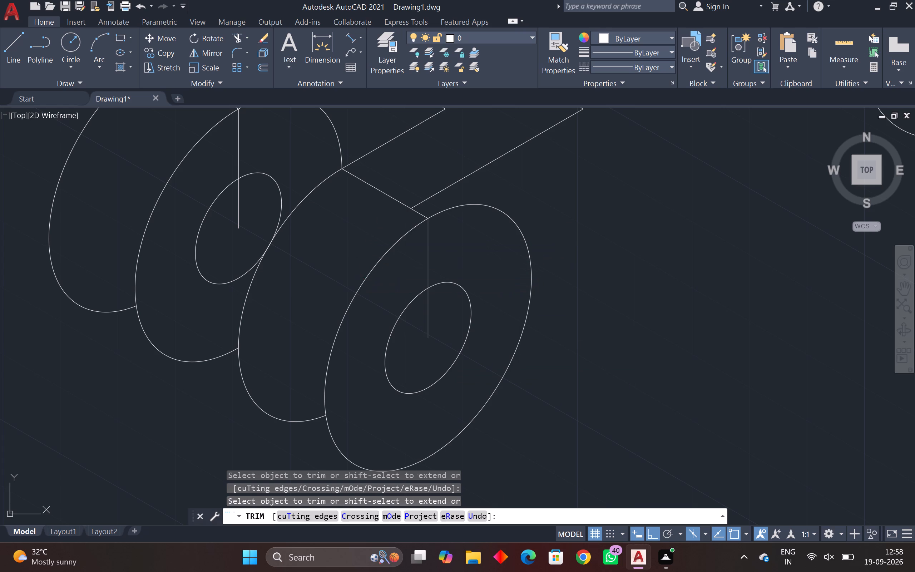
# Draw a line about 15 long joining the lower edges of the front lug's two radius 18 isocircles.
pyautogui.write('l')
pyautogui.press('space')
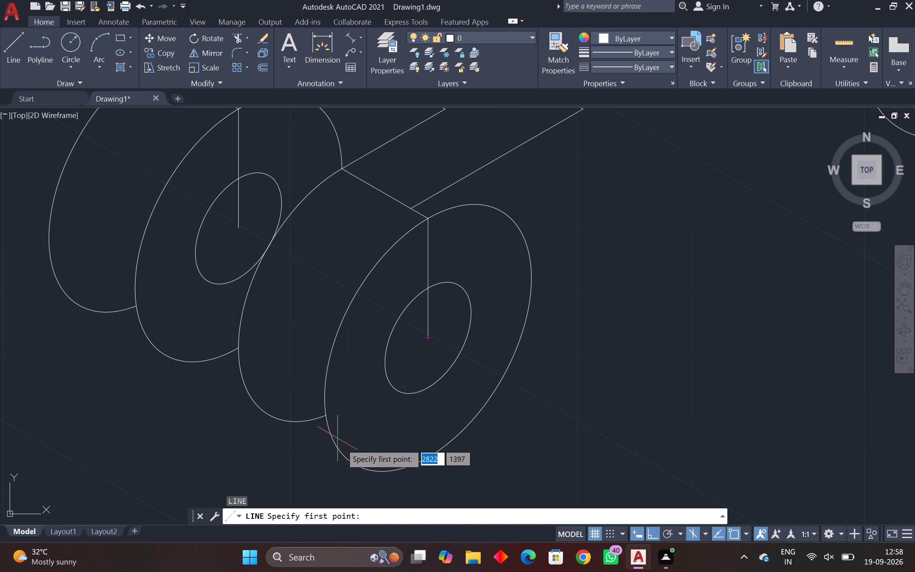
pyautogui.click(358, 467)
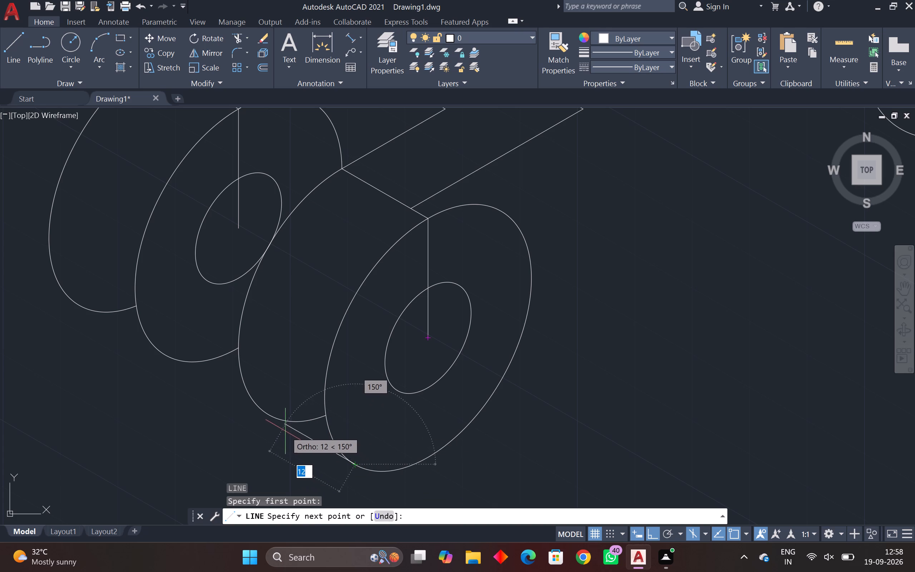
pyautogui.click(270, 416)
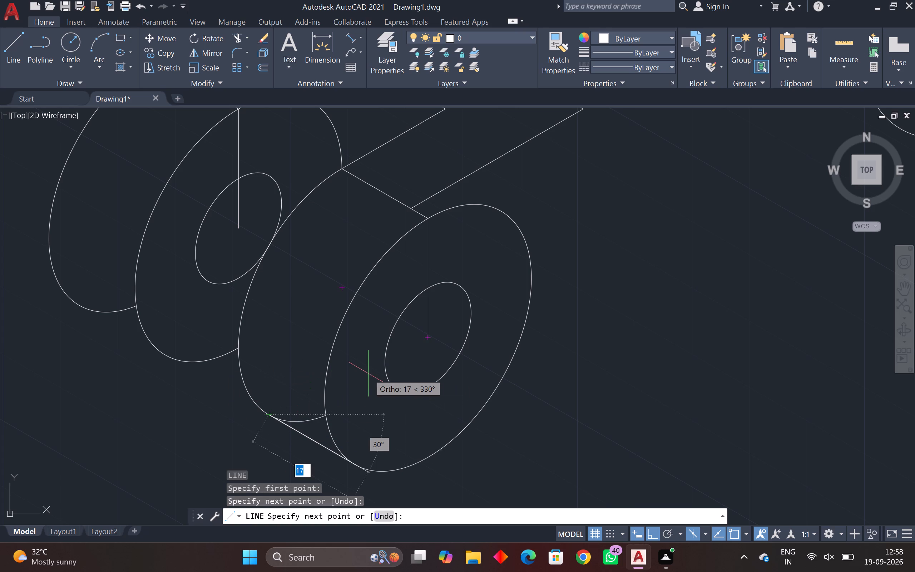
pyautogui.press('Escape')
# Trim the leftover bottom arc of the front lug's back isocircle between the joining line and the front isocircle.
pyautogui.scroll(2, 323, 458)
pyautogui.moveTo(322, 458); pyautogui.dragTo(361, 408, button='middle')
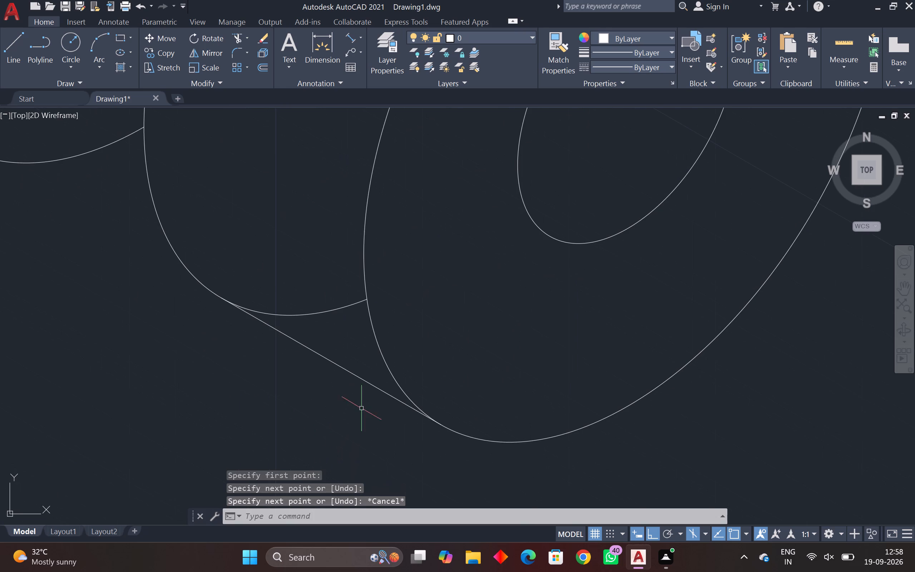
pyautogui.click(240, 41)
pyautogui.click(337, 307)
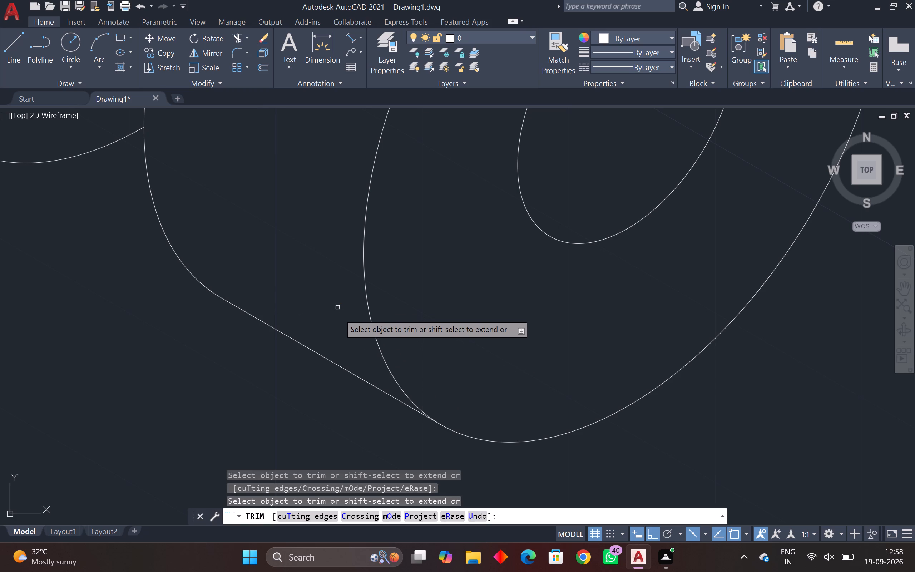
pyautogui.scroll(-2, 358, 403)
pyautogui.moveTo(356, 403); pyautogui.dragTo(494, 446, button='middle')
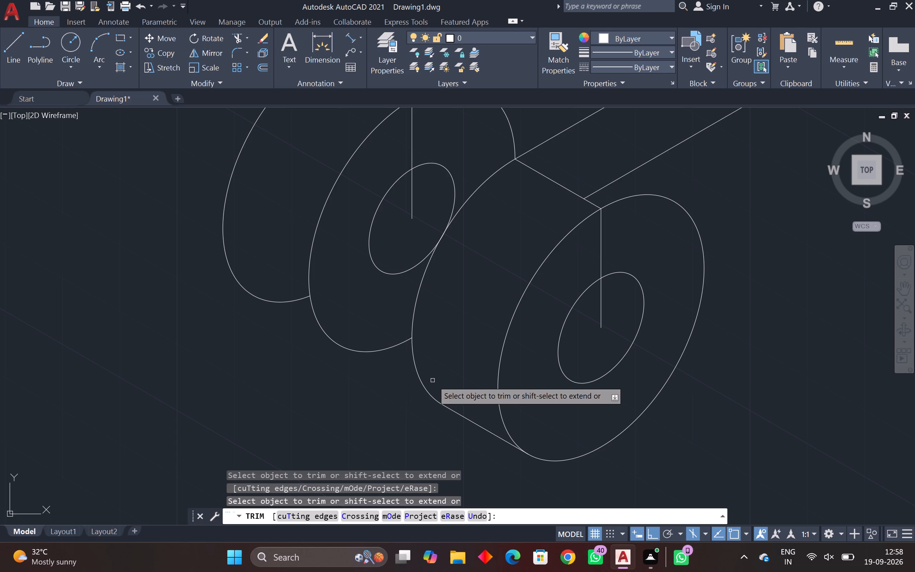
pyautogui.scroll(-2, 479, 427)
pyautogui.press('Escape')
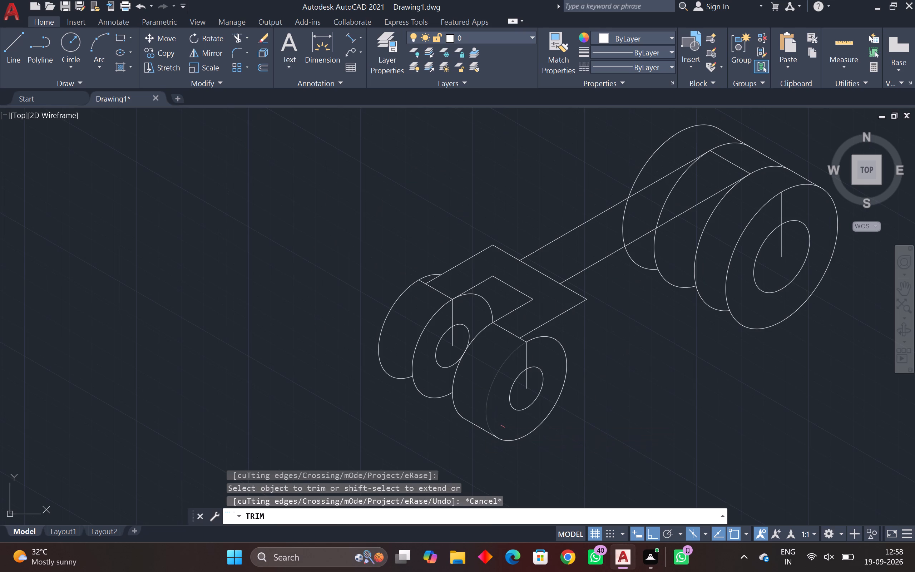
pyautogui.press('Escape')
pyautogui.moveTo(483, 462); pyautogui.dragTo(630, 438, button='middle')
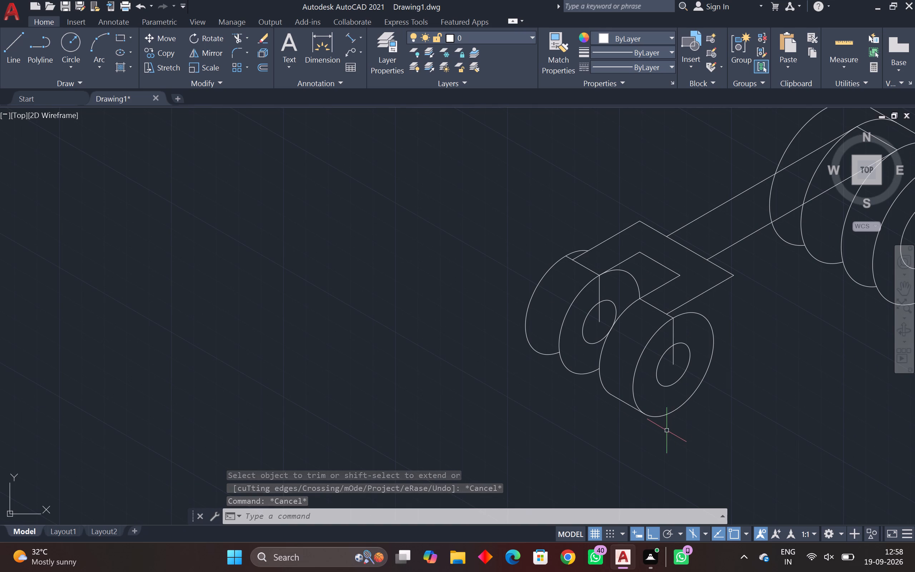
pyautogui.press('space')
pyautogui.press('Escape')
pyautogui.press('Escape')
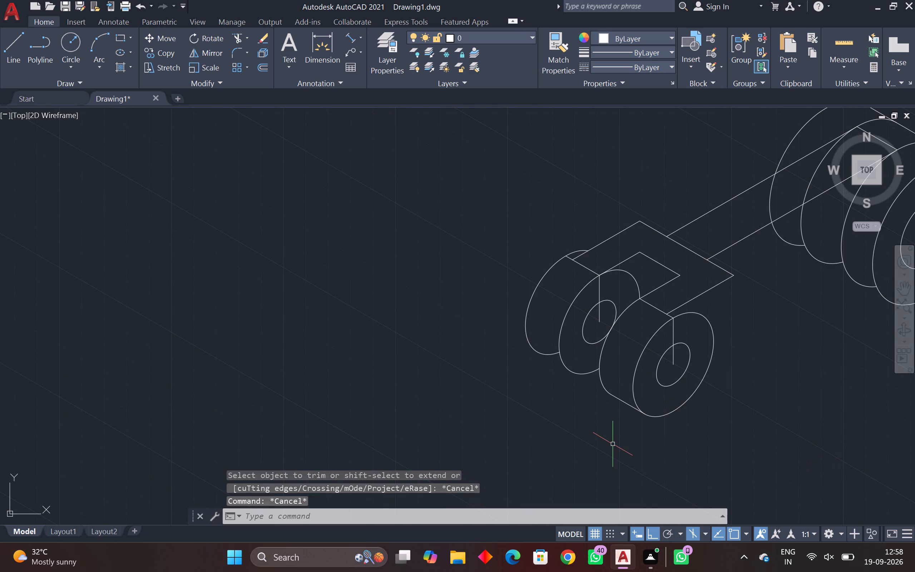
# Draw a line joining the lower edges of the rear lug's two radius 18 isocircles.
pyautogui.write('l')
pyautogui.press('space')
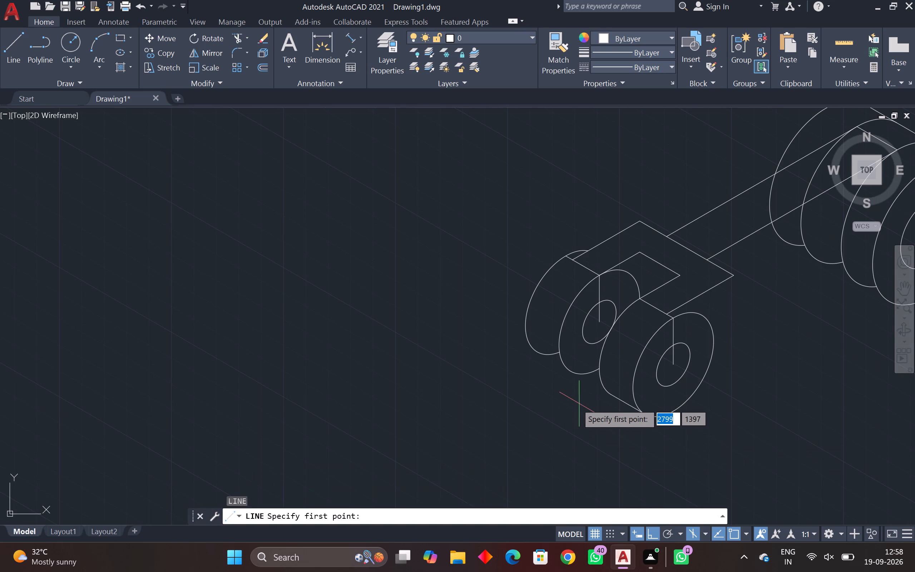
pyautogui.click(569, 370)
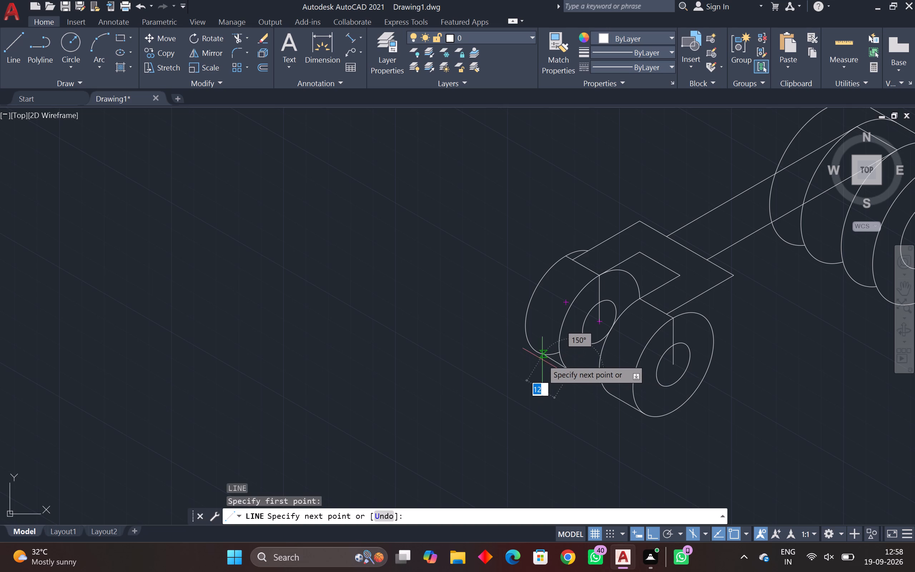
pyautogui.click(538, 353)
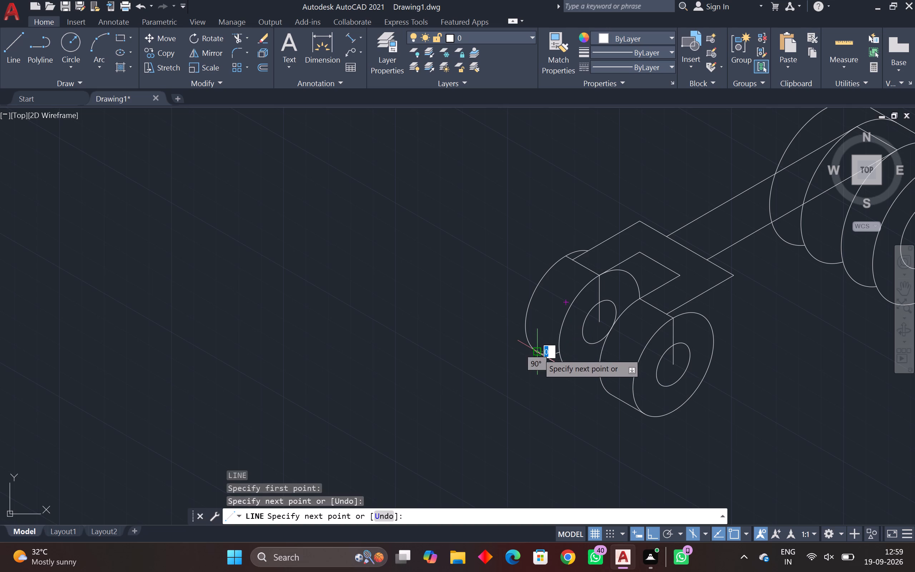
pyautogui.press('Escape')
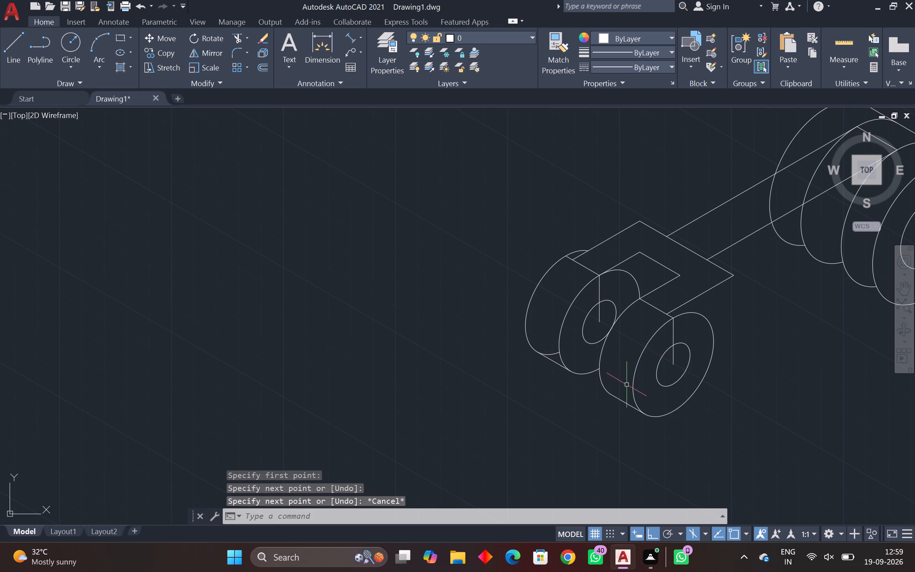
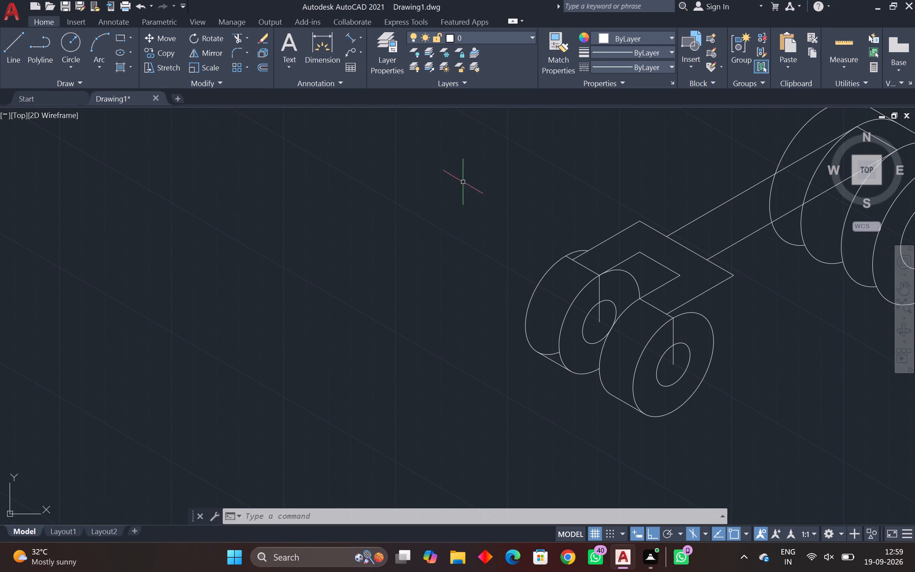
# Trim the leftover bottom arc of the rear lug's back isocircle between the joining line and the front isocircle.
pyautogui.click(239, 38)
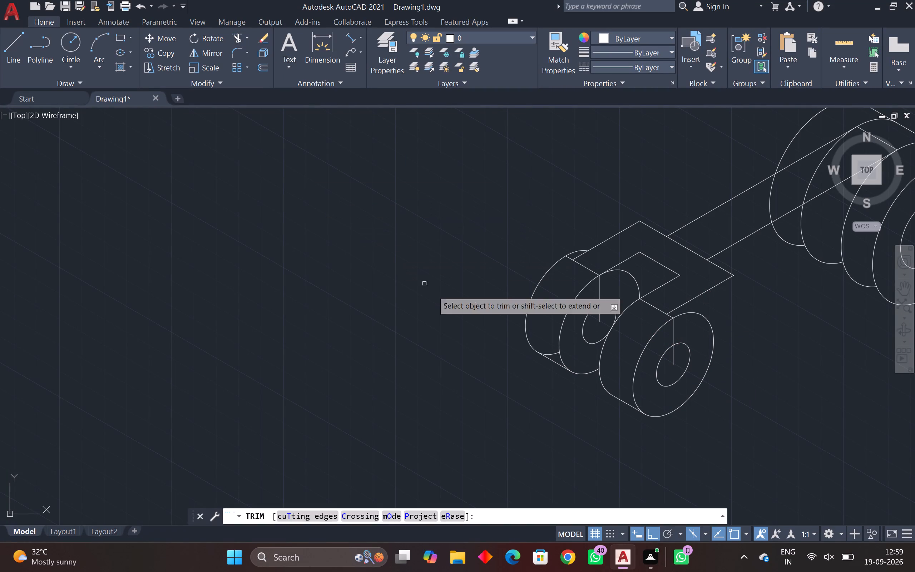
pyautogui.scroll(3, 564, 357)
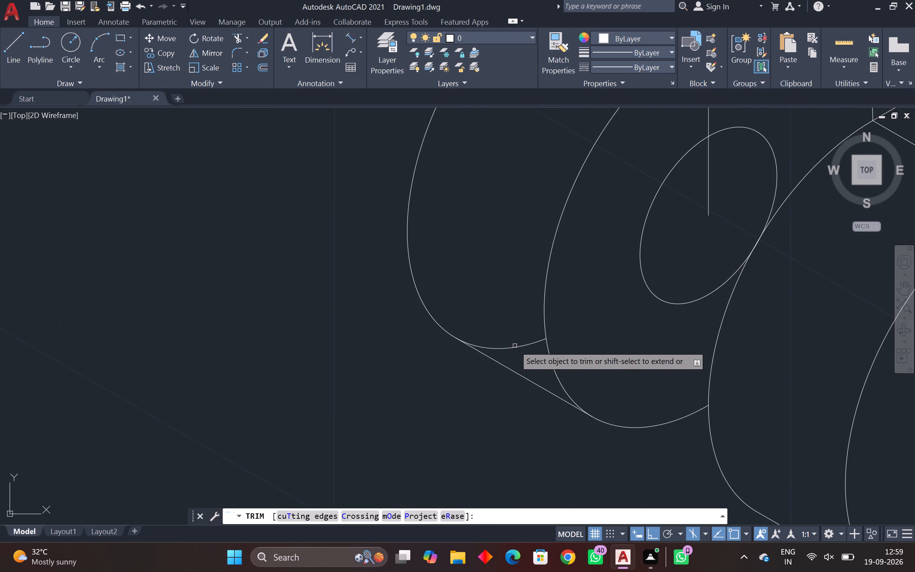
pyautogui.click(515, 346)
pyautogui.scroll(-2, 527, 348)
pyautogui.moveTo(527, 348); pyautogui.dragTo(386, 370, button='middle')
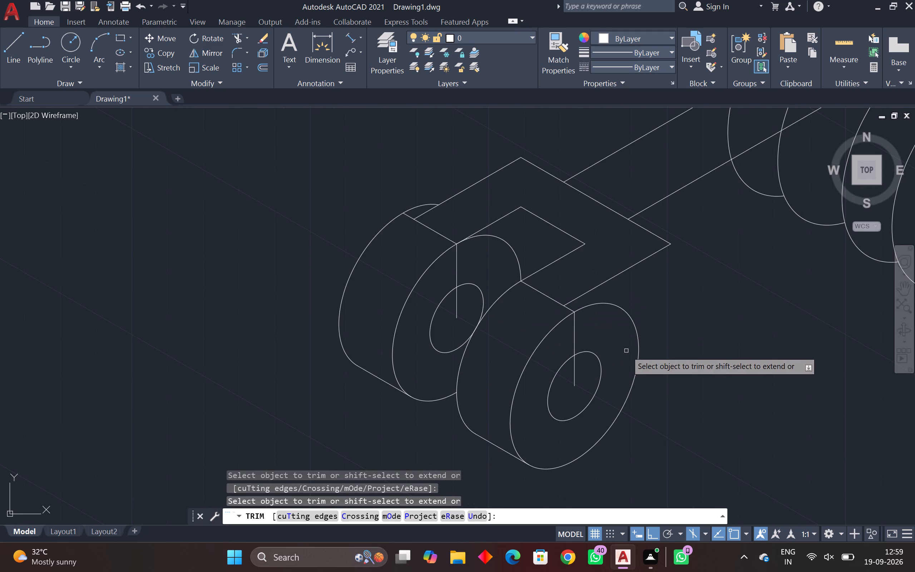
pyautogui.press('Escape')
pyautogui.press('Escape')
# Draw a 36 long vertical line down from the end plate's outer corner, continuing about 29 at 210° on the top isoplane toward the front lug.
pyautogui.write('l')
pyautogui.press('space')
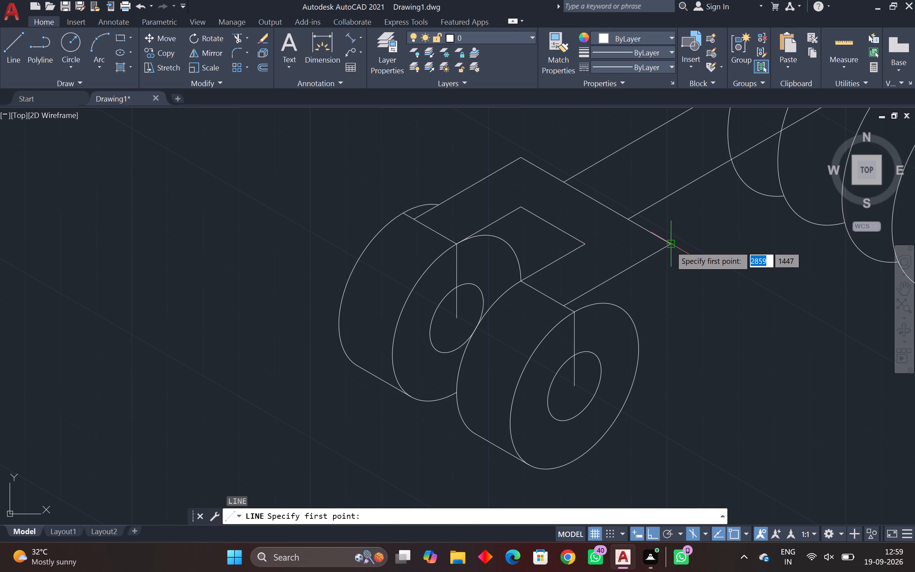
pyautogui.click(670, 246)
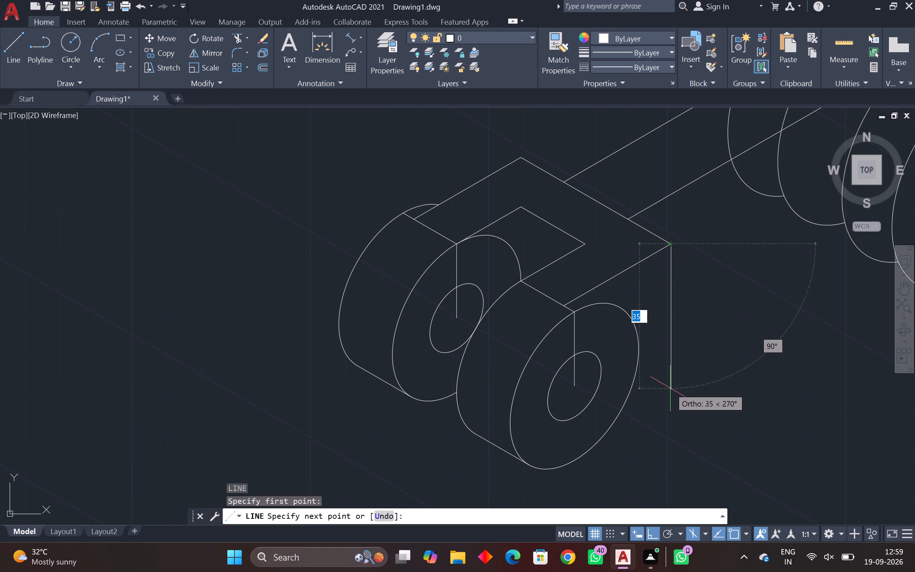
pyautogui.write('36')
pyautogui.press('Return')
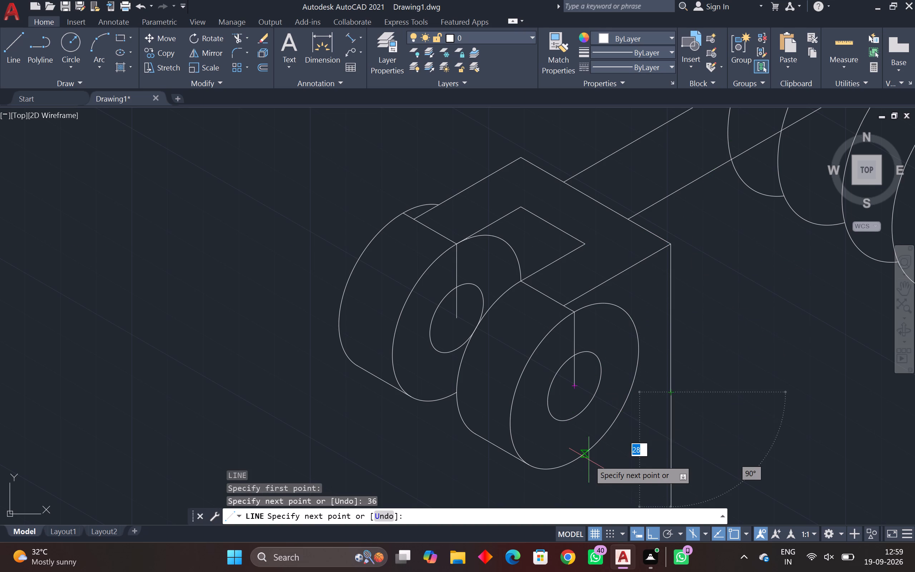
pyautogui.press('F5')
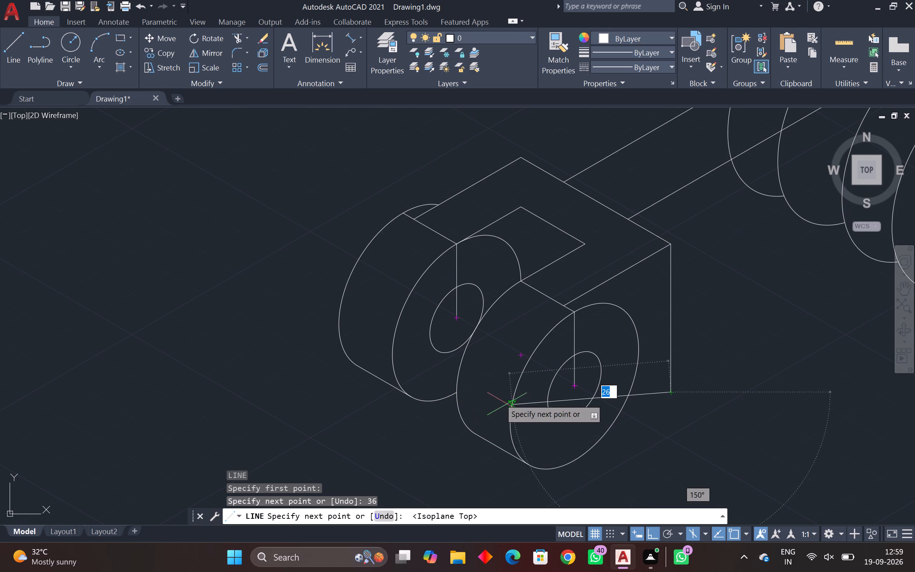
pyautogui.click(471, 396)
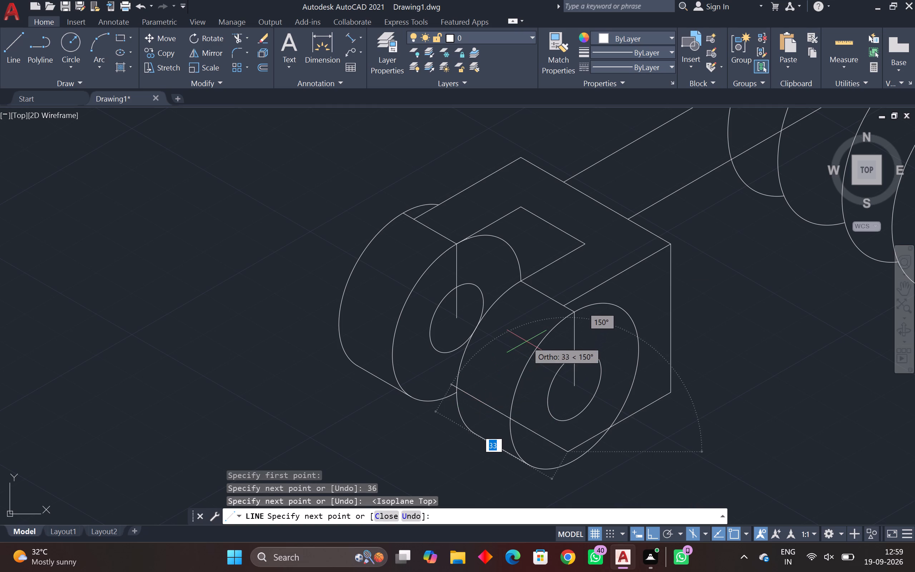
pyautogui.press('Escape')
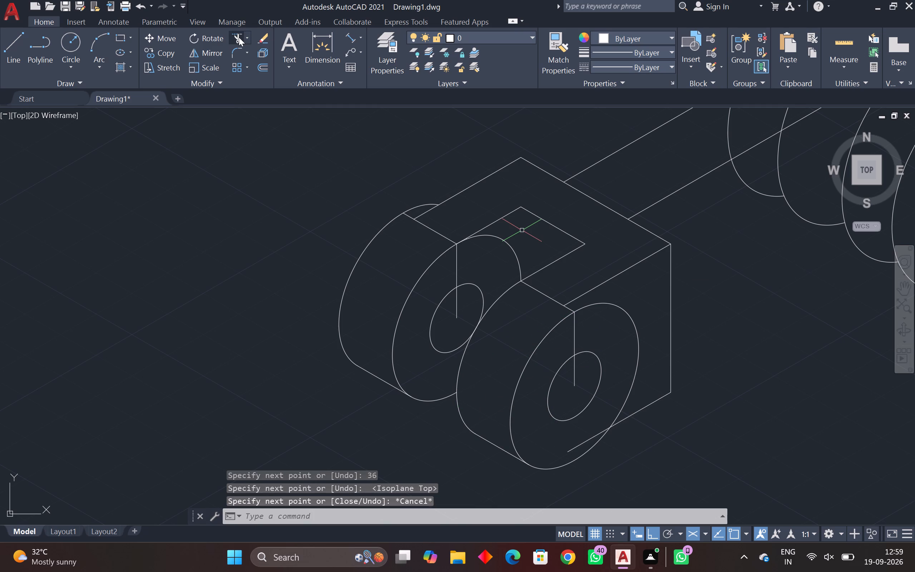
# Trim the end plate's lower edge line where it runs inside the front lug's radius 18 isocircle.
pyautogui.click(239, 37)
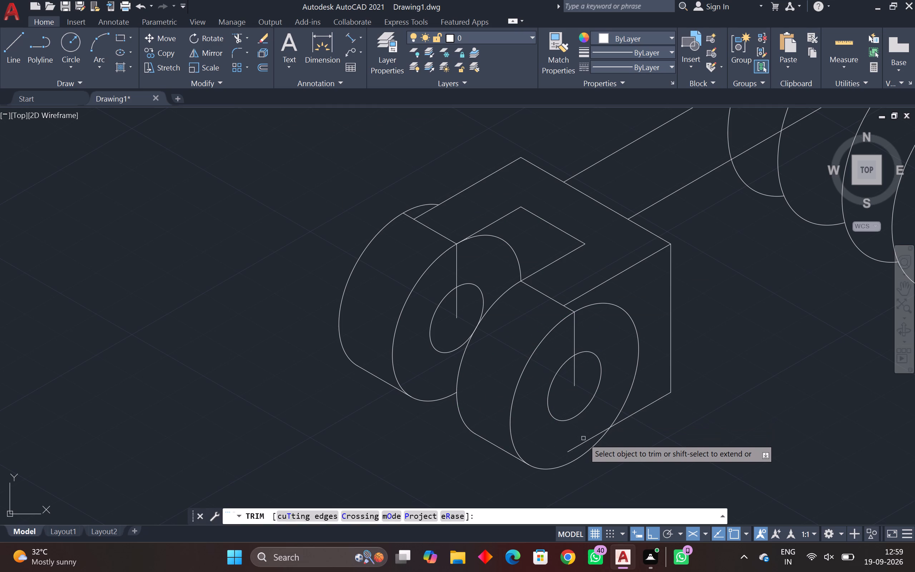
pyautogui.click(586, 441)
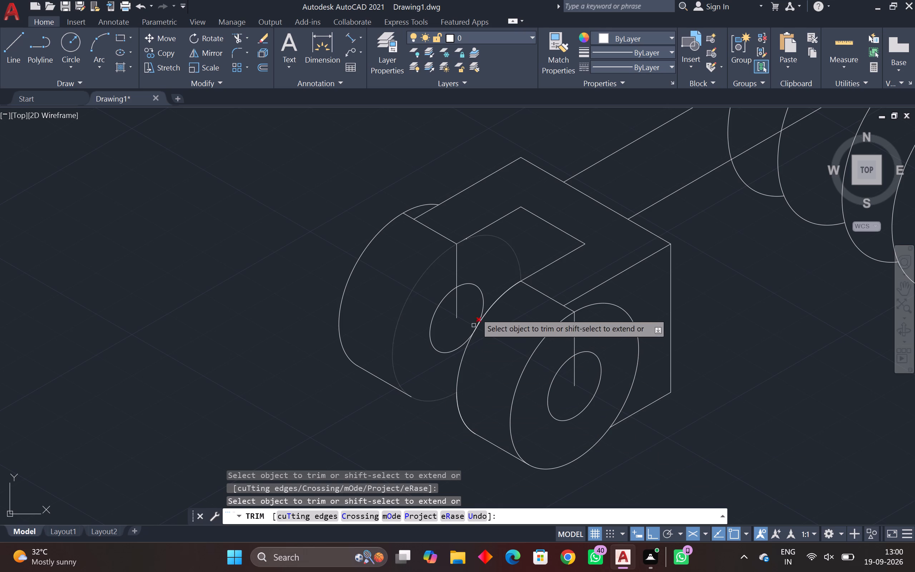
pyautogui.write('l')
pyautogui.press('space')
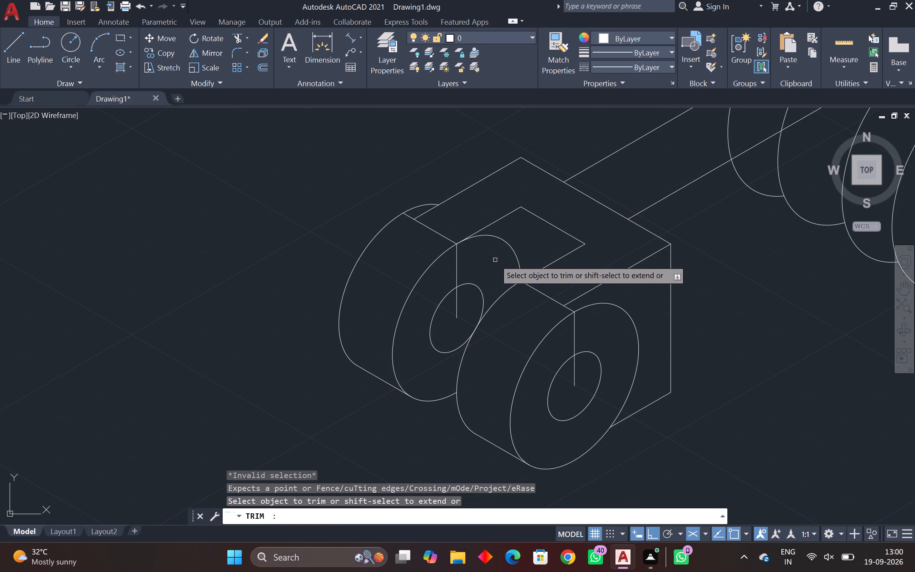
pyautogui.press('Escape')
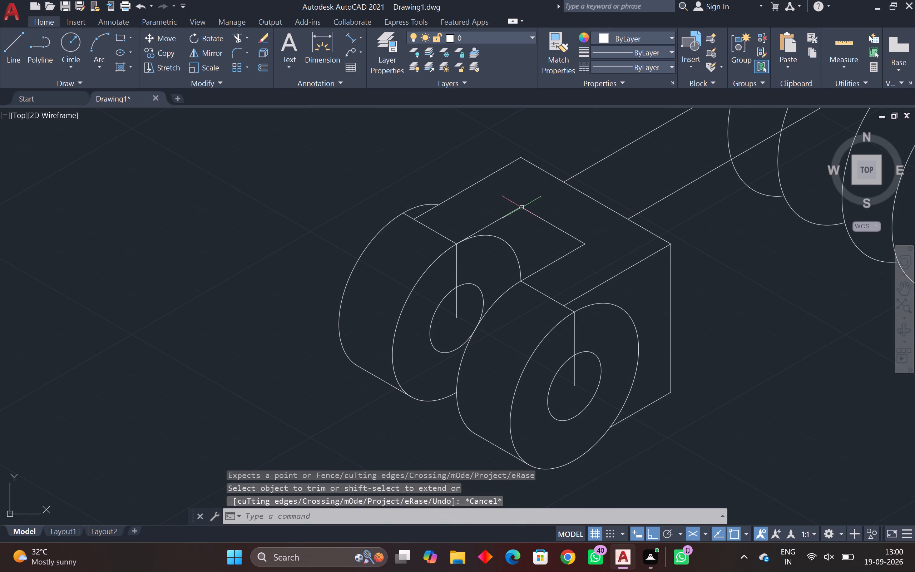
pyautogui.press('Escape')
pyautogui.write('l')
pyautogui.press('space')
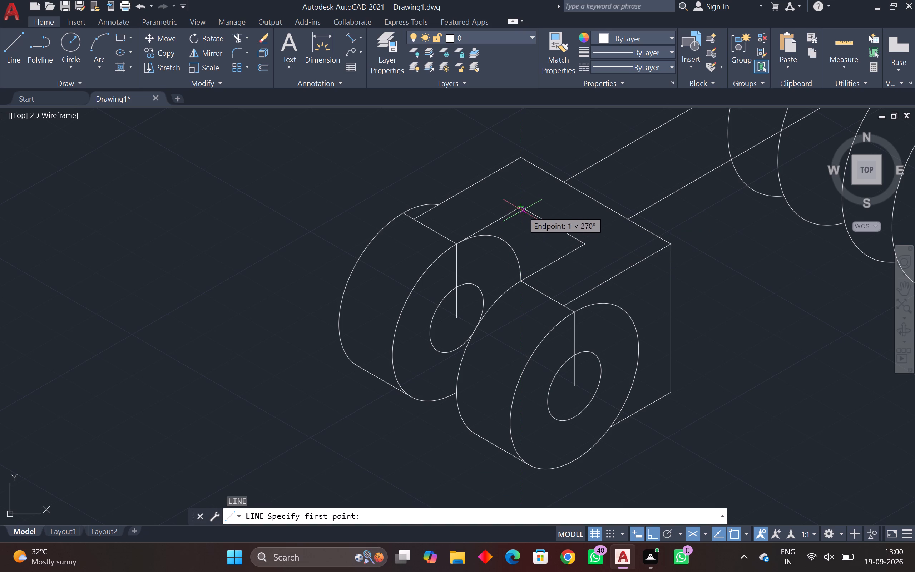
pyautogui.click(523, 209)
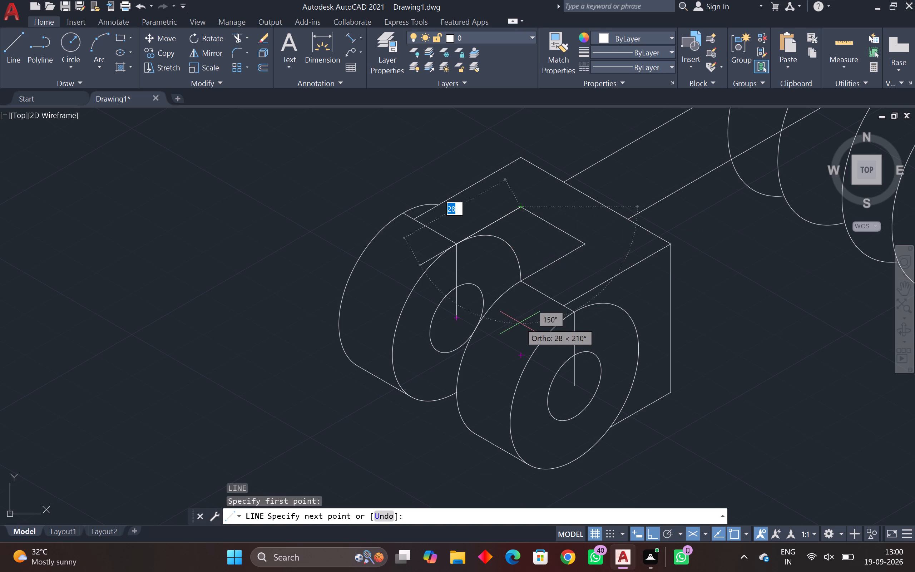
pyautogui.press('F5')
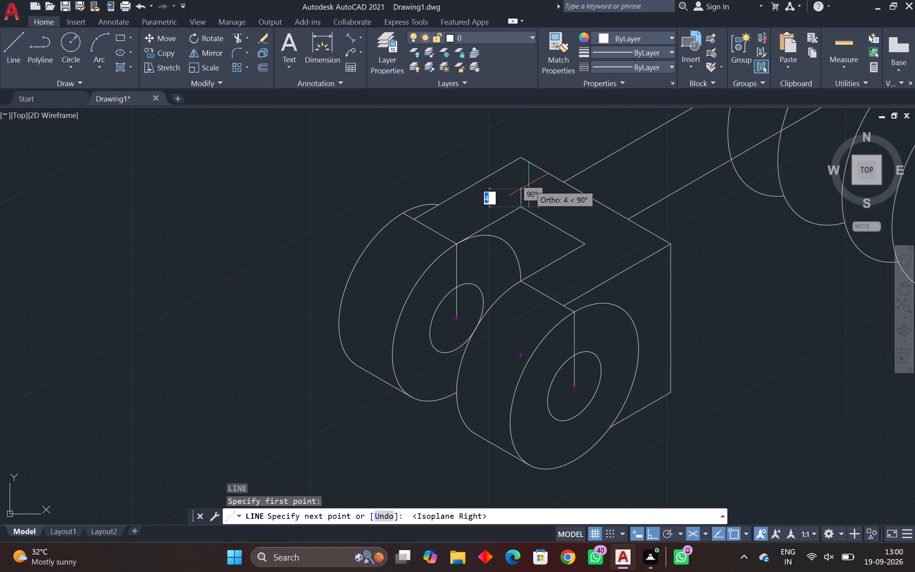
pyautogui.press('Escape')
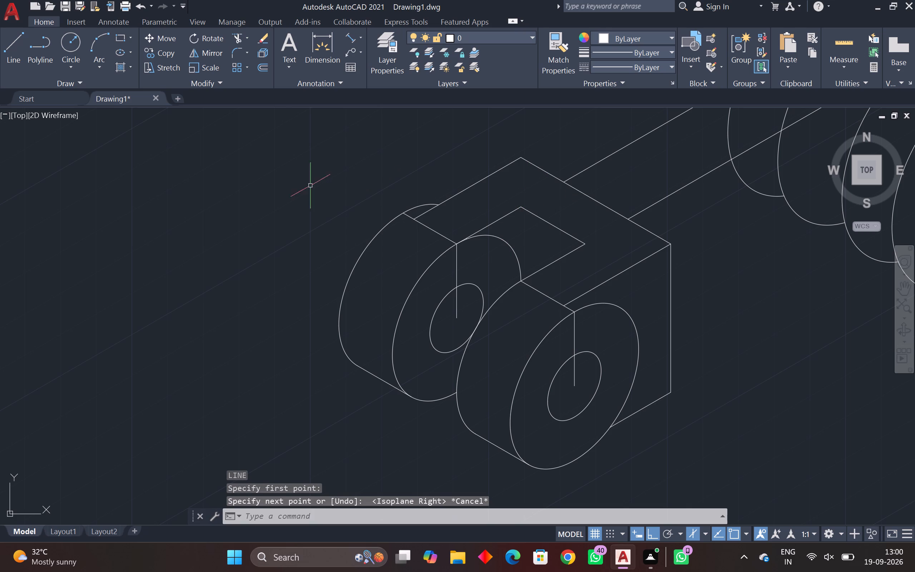
# Trim the upper arc of the rear lug's front radius 18 isocircle across the slot opening, including the short remnant along the slot edge.
pyautogui.click(238, 30)
pyautogui.click(233, 40)
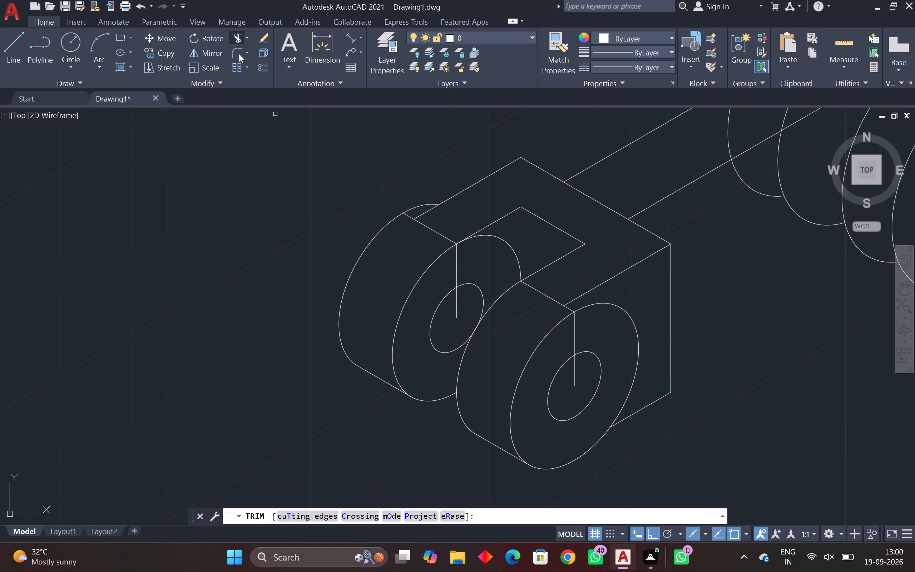
pyautogui.click(487, 238)
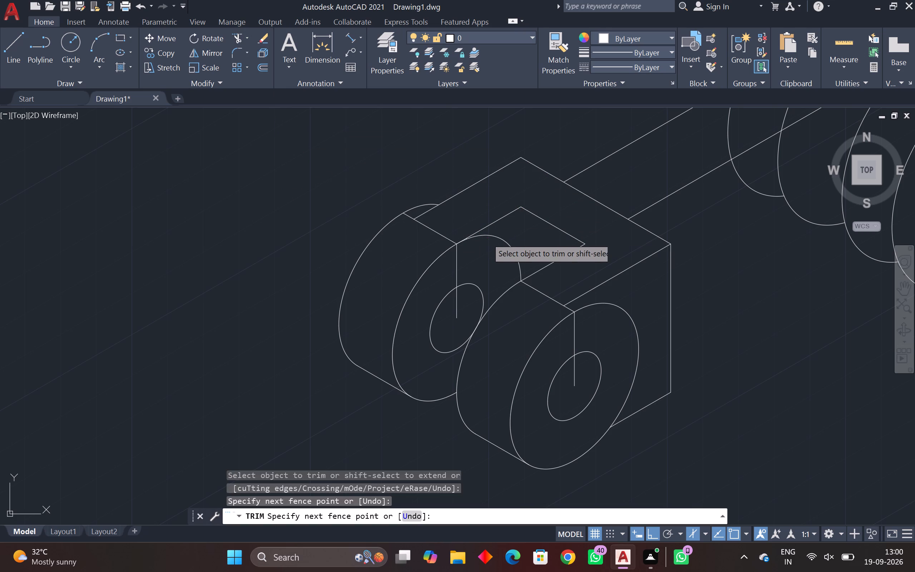
pyautogui.click(506, 233)
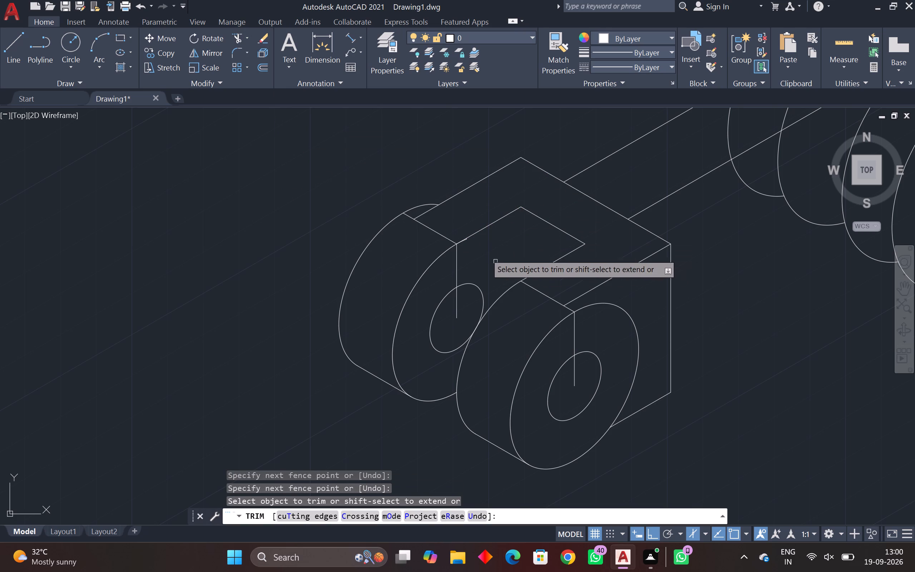
pyautogui.scroll(6, 458, 245)
pyautogui.scroll(2, 515, 193)
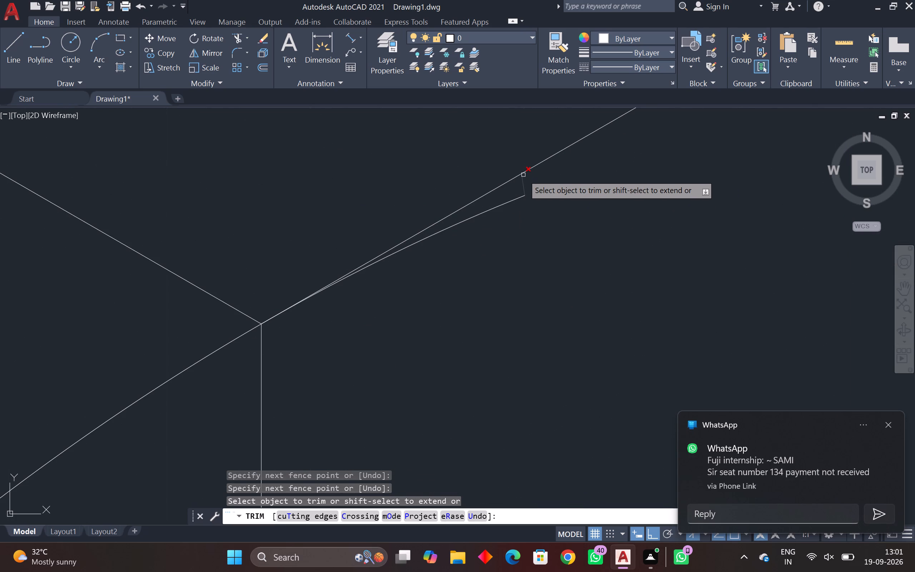
pyautogui.moveTo(532, 179); pyautogui.dragTo(529, 181)
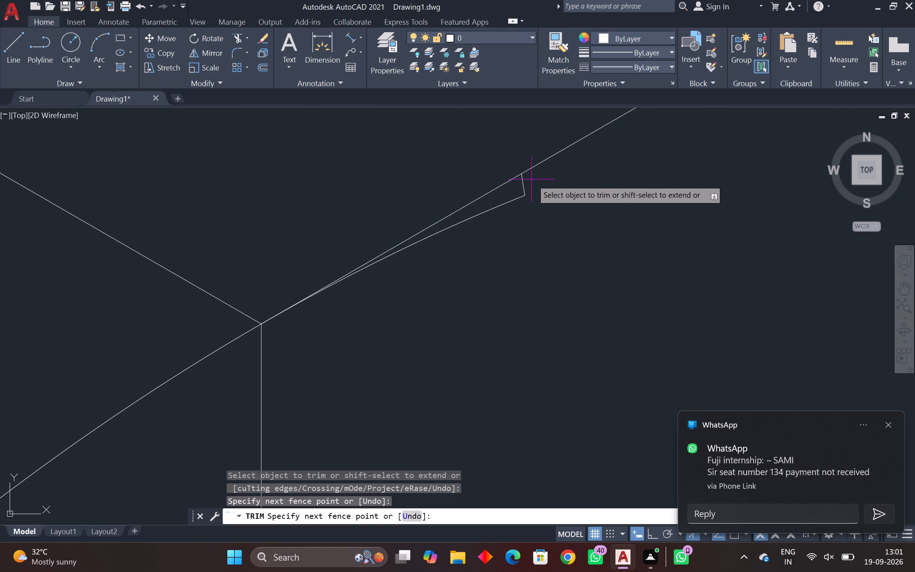
pyautogui.moveTo(529, 181); pyautogui.dragTo(496, 218)
pyautogui.scroll(-2, 543, 222)
pyautogui.moveTo(535, 226); pyautogui.dragTo(396, 245, button='middle')
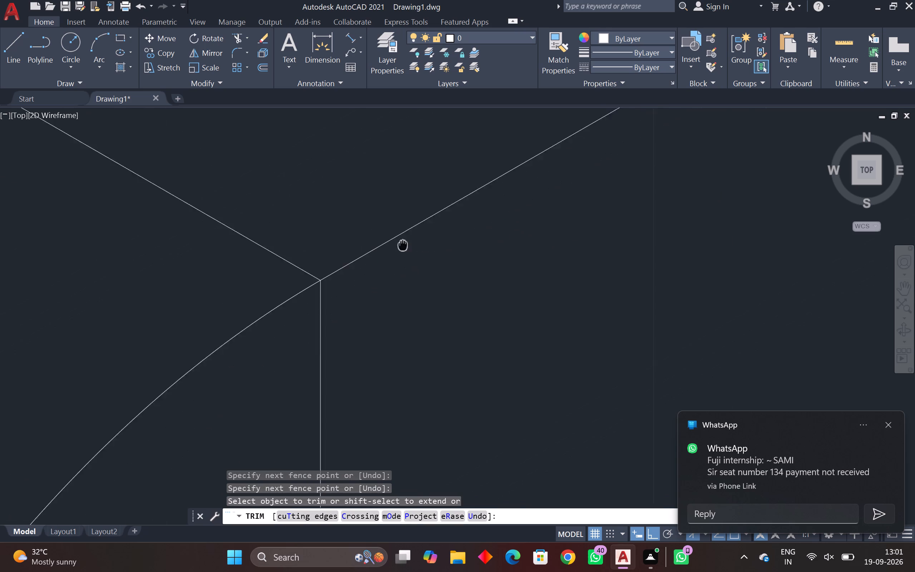
pyautogui.moveTo(396, 245); pyautogui.dragTo(395, 245, button='middle')
pyautogui.scroll(-3, 410, 255)
pyautogui.moveTo(414, 261); pyautogui.dragTo(359, 223, button='middle')
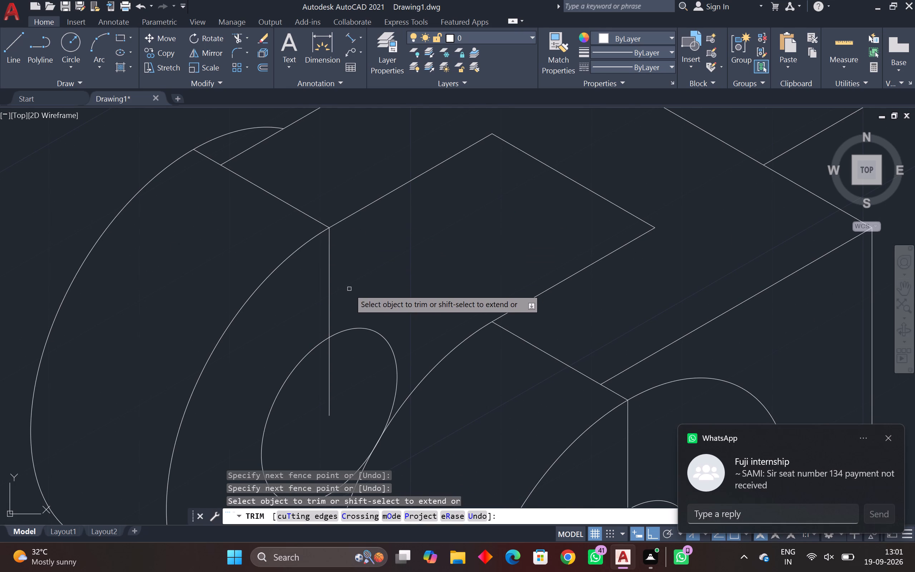
pyautogui.press('Escape')
# Draw a vertical line about 23 long down from the slot's back inner corner, past the front lug's top corner.
pyautogui.write('l')
pyautogui.press('space')
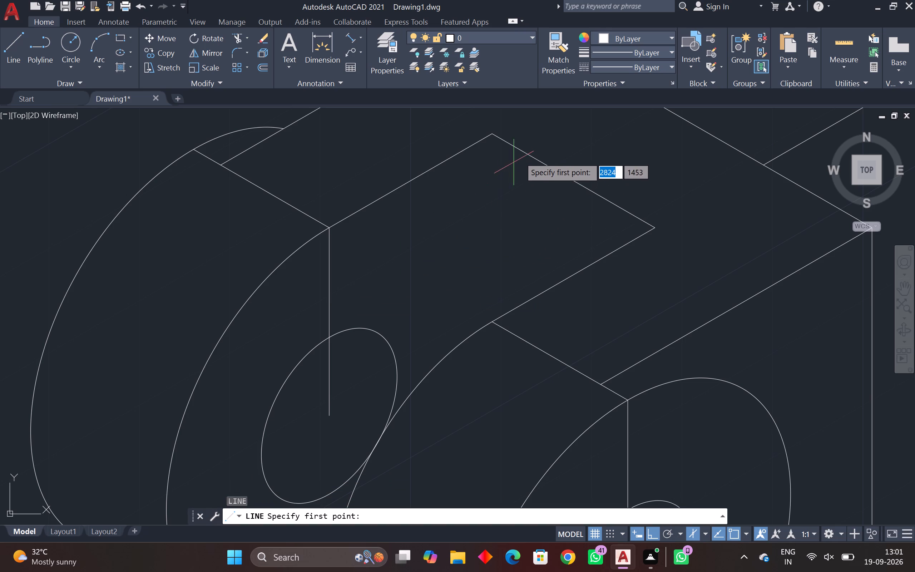
pyautogui.click(493, 133)
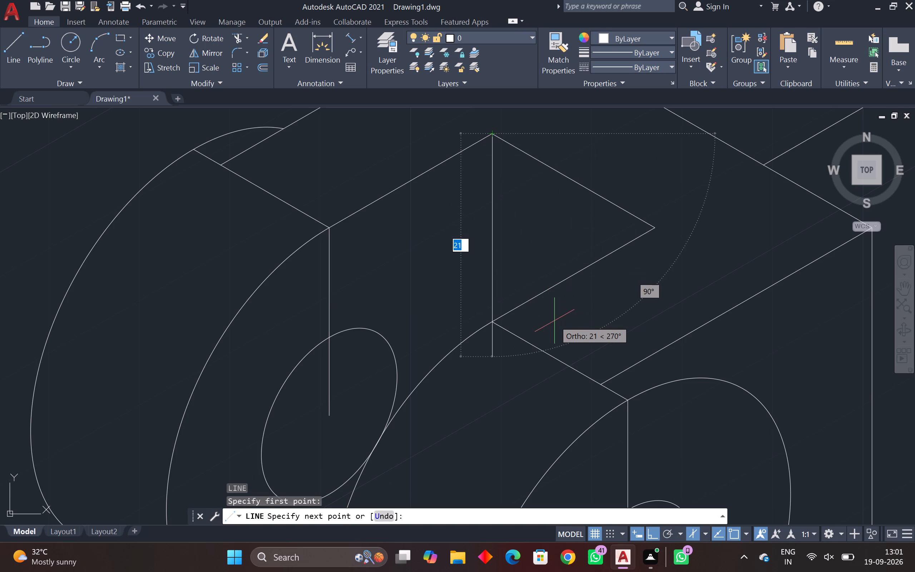
pyautogui.click(583, 323)
pyautogui.press('Escape')
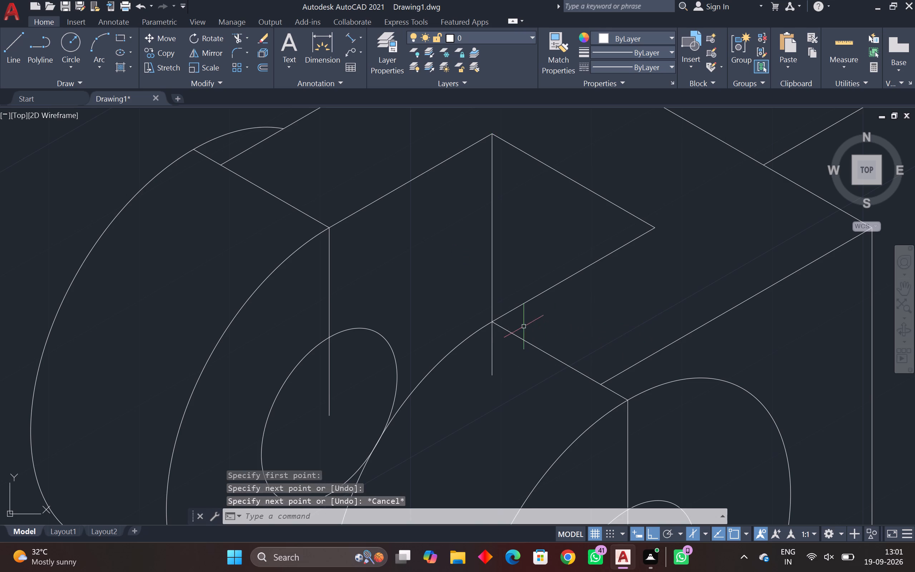
# Trim the slot's vertical corner line where it extends below the front lug's top corner.
pyautogui.scroll(2, 502, 331)
pyautogui.scroll(3, 435, 307)
pyautogui.scroll(2, 634, 342)
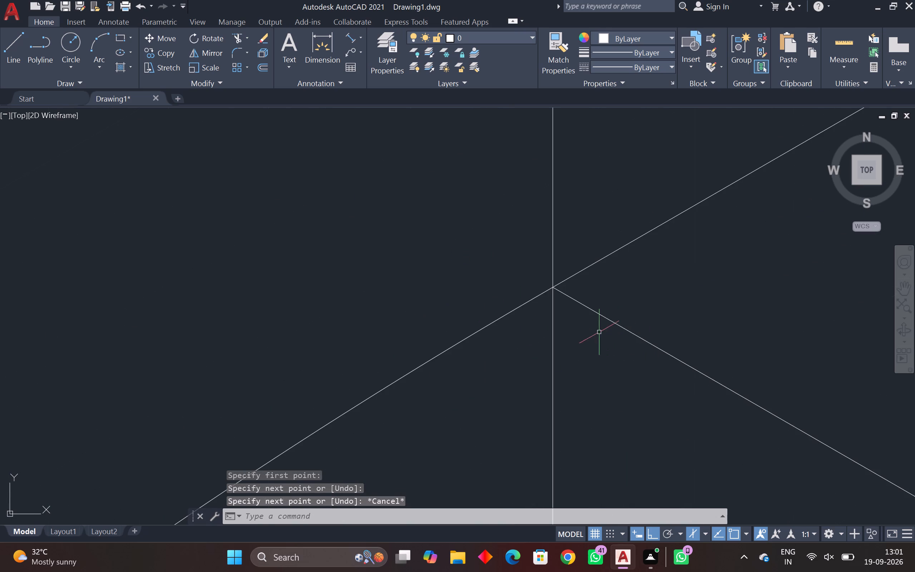
pyautogui.scroll(2, 588, 331)
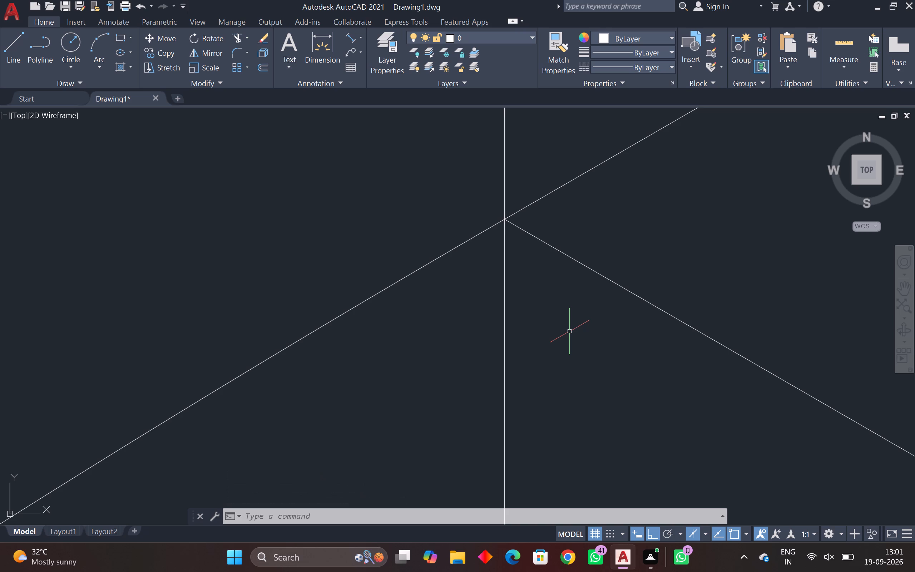
pyautogui.scroll(-6, 569, 342)
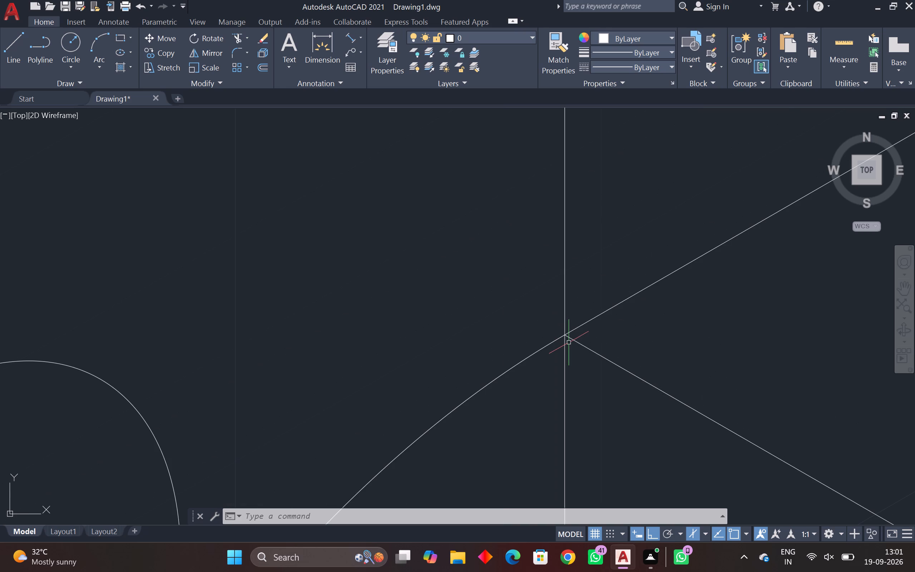
pyautogui.middleClick(569, 342)
pyautogui.scroll(-3, 569, 342)
pyautogui.moveTo(561, 329); pyautogui.dragTo(507, 282, button='middle')
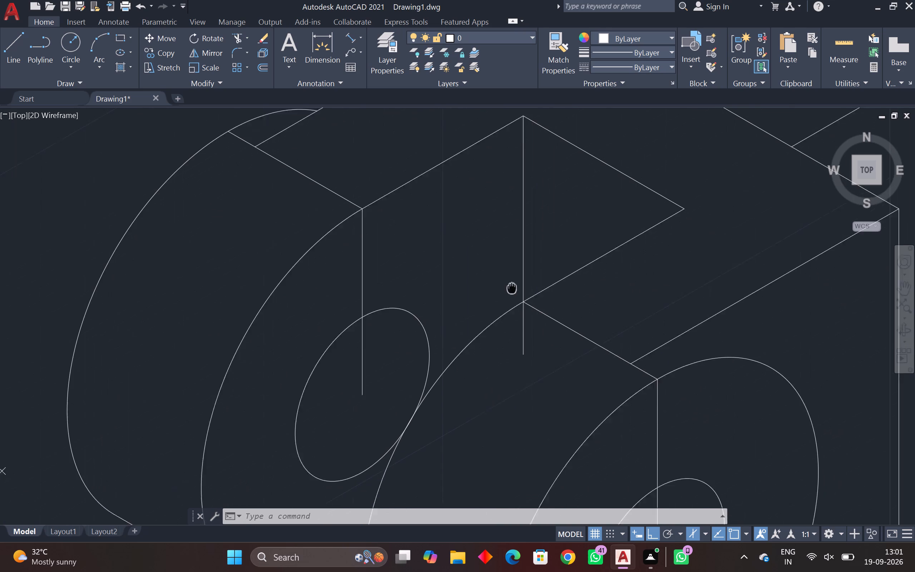
pyautogui.moveTo(507, 282); pyautogui.dragTo(495, 268, button='middle')
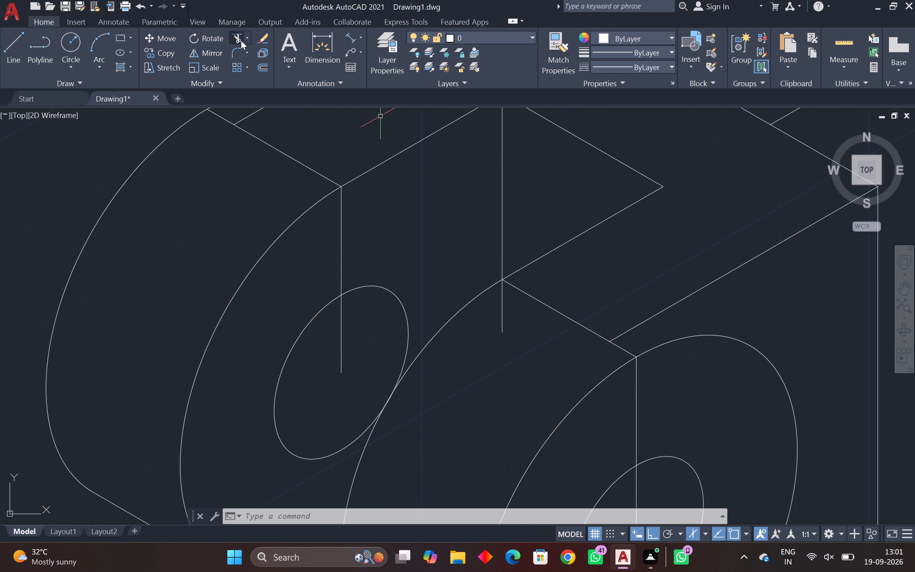
pyautogui.click(241, 40)
pyautogui.moveTo(510, 305); pyautogui.dragTo(487, 319)
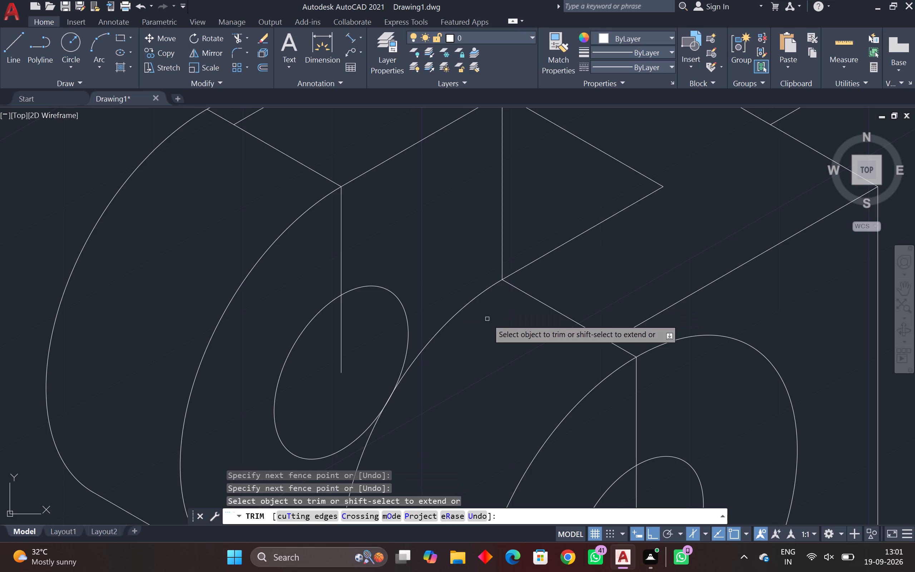
pyautogui.scroll(-3, 496, 277)
pyautogui.moveTo(496, 279); pyautogui.dragTo(506, 324, button='middle')
pyautogui.scroll(2, 505, 319)
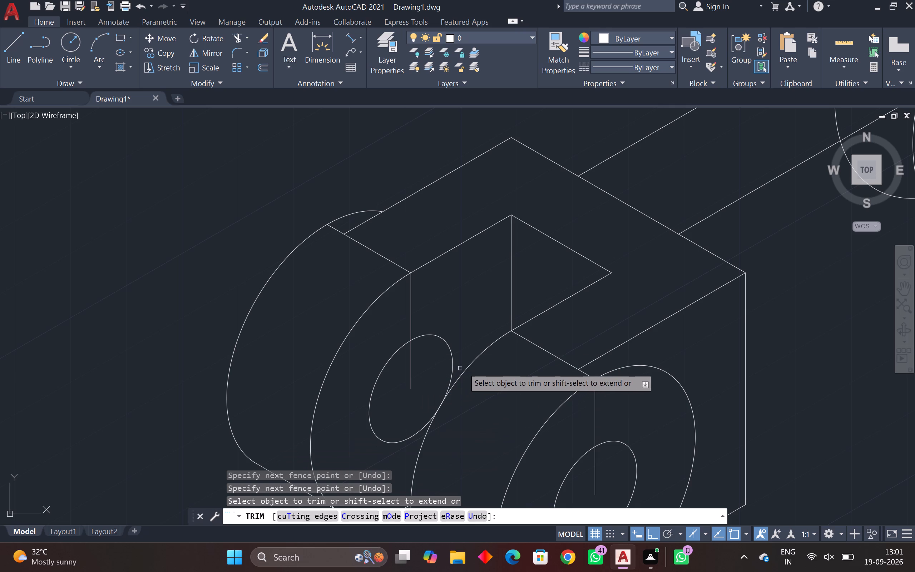
pyautogui.scroll(-1, 477, 375)
pyautogui.moveTo(473, 371); pyautogui.dragTo(489, 266, button='middle')
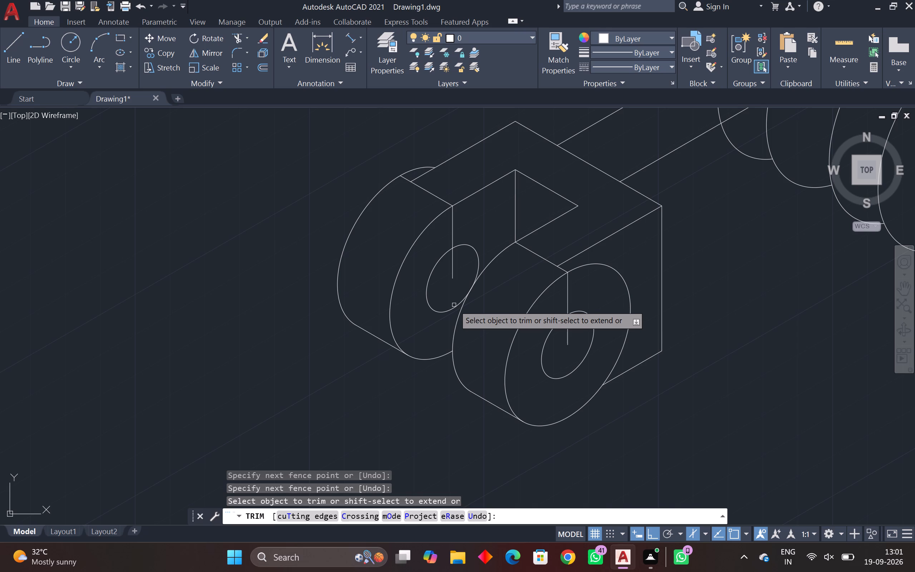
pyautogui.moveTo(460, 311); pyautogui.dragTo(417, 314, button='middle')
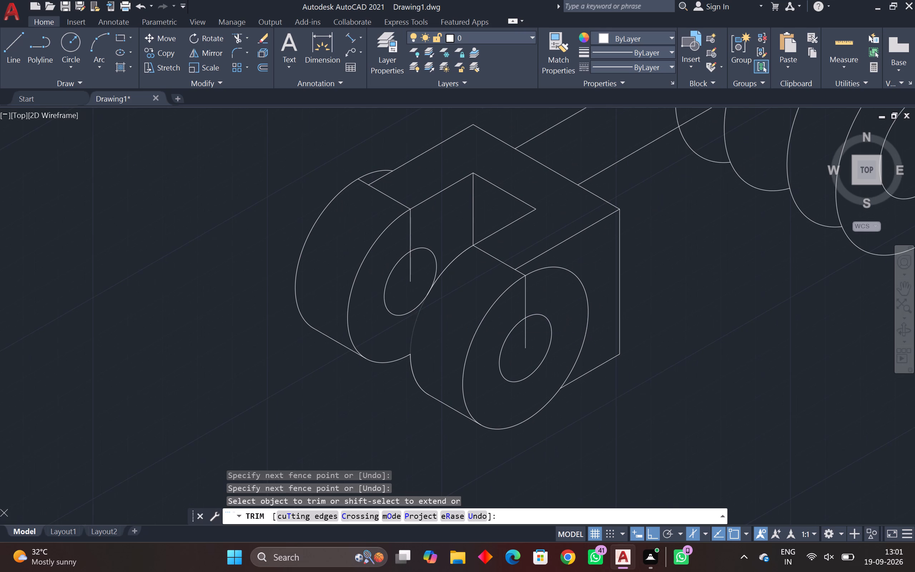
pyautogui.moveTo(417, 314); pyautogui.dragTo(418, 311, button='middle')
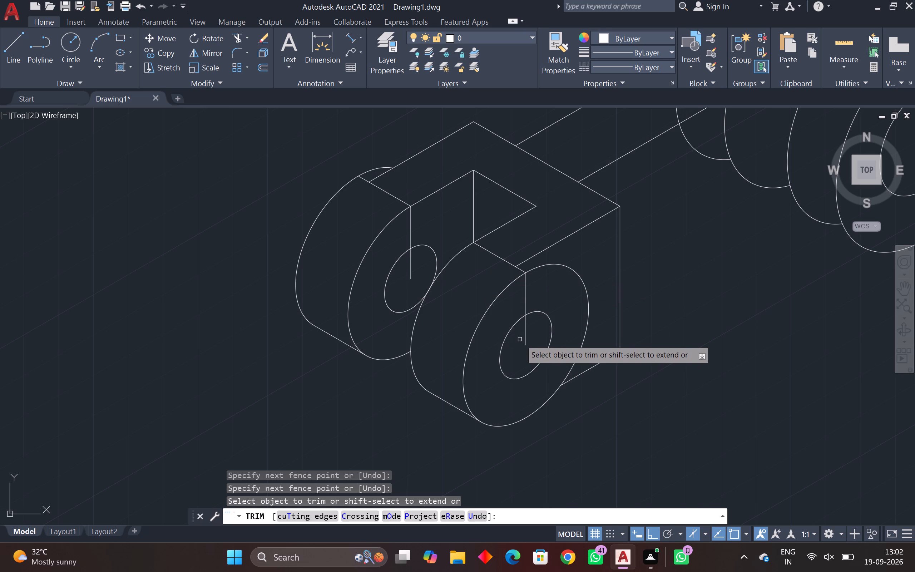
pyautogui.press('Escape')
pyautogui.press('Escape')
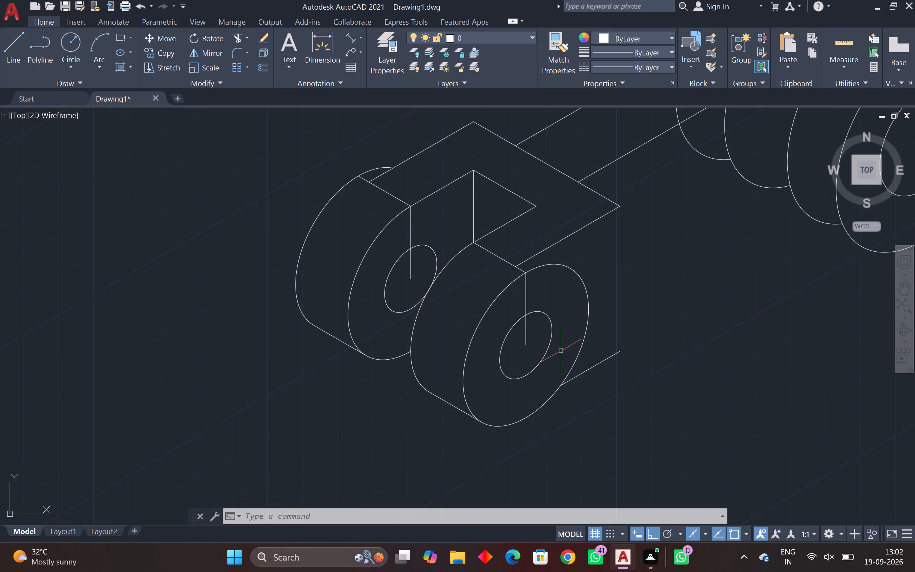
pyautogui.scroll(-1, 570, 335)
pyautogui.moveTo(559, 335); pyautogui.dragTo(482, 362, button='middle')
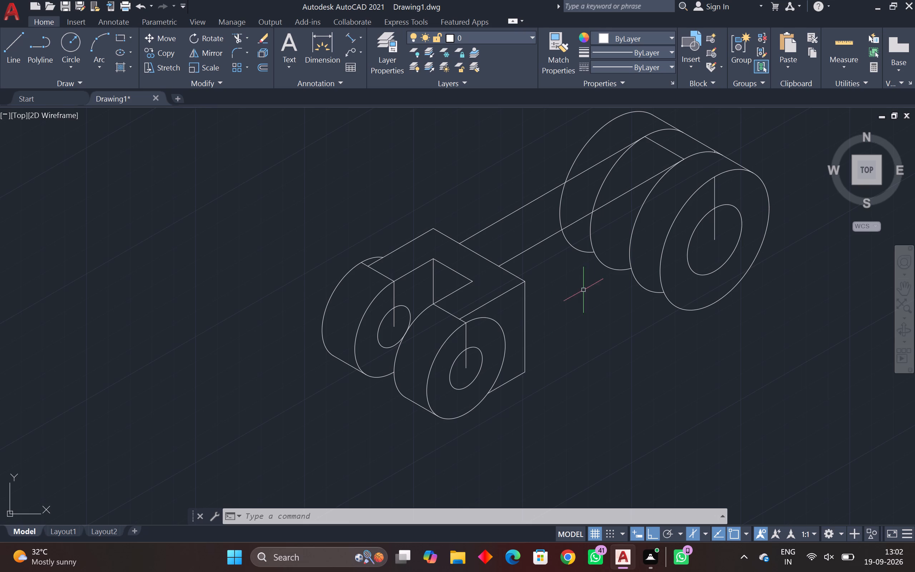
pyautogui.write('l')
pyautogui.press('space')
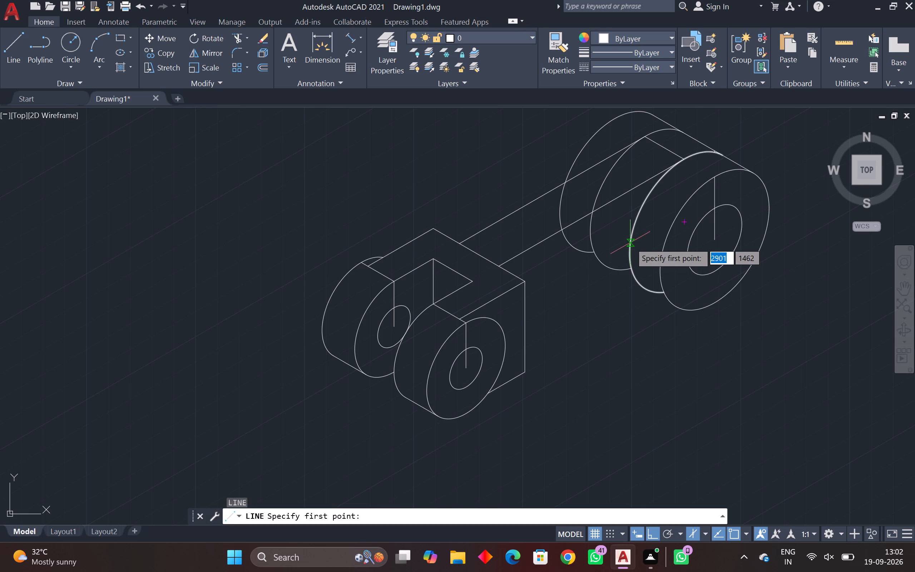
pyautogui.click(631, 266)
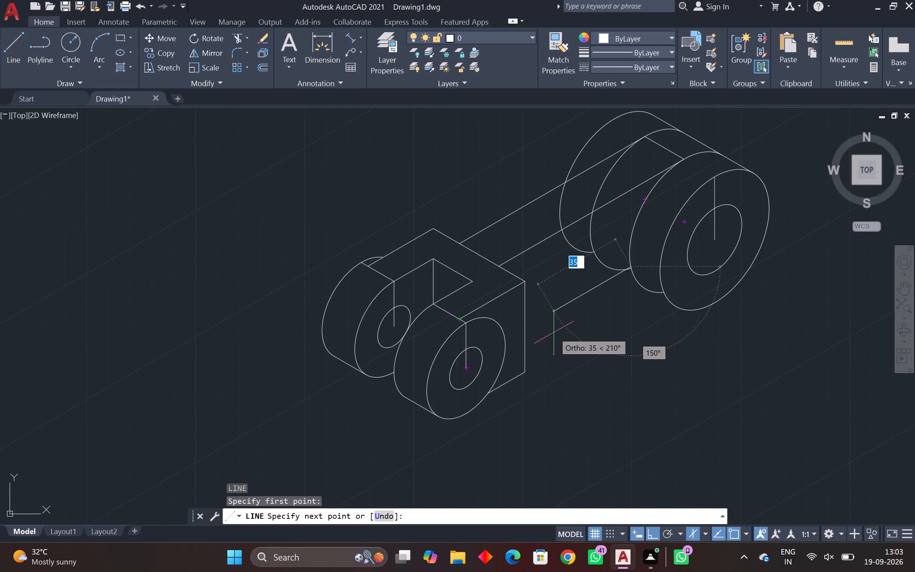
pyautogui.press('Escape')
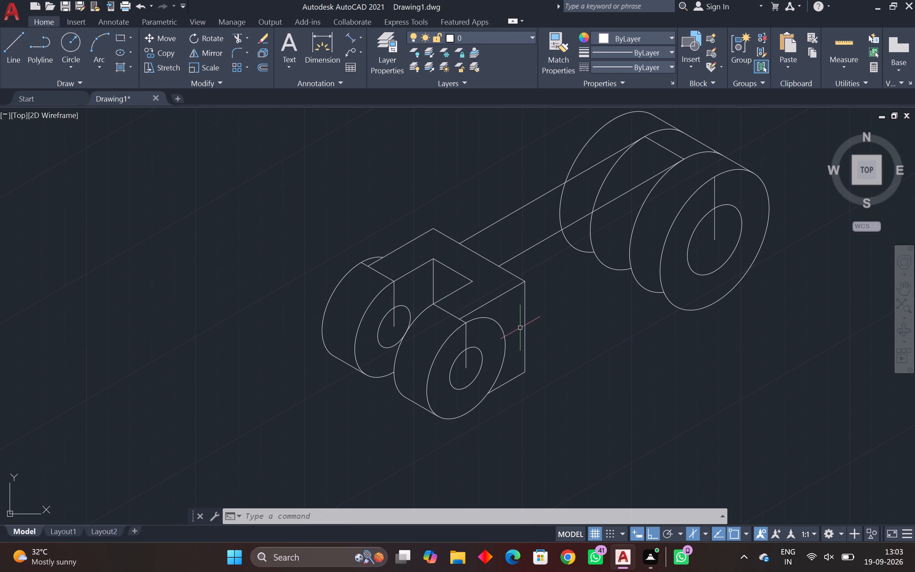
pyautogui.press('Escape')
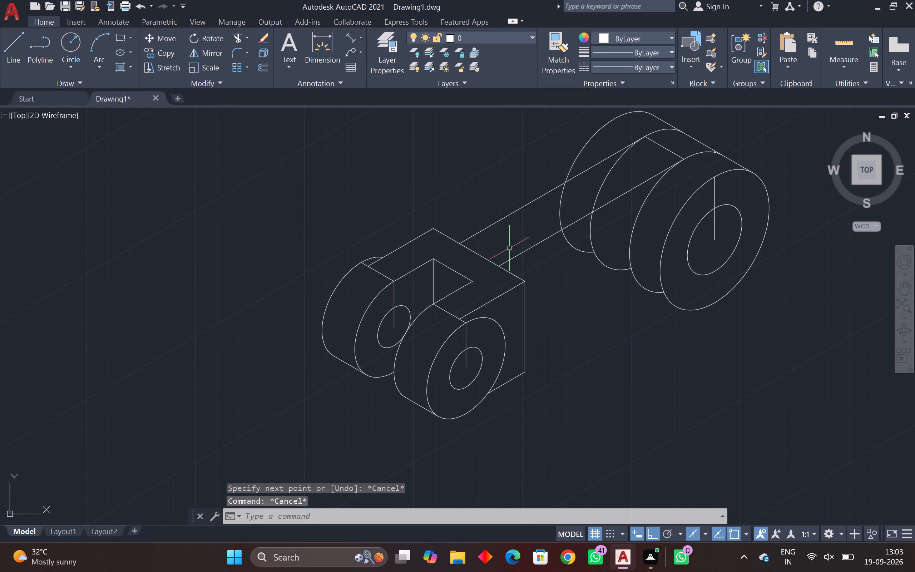
# Draw a line 36 down from the midpoint of the end plate's top back edge, continuing about 97 long at 30° into the cylinder.
pyautogui.write('l')
pyautogui.press('space')
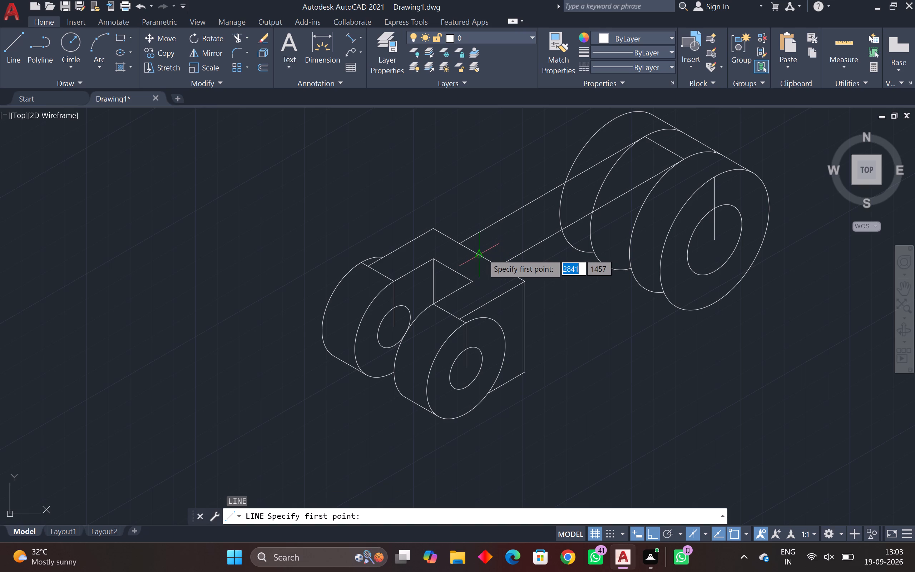
pyautogui.click(482, 253)
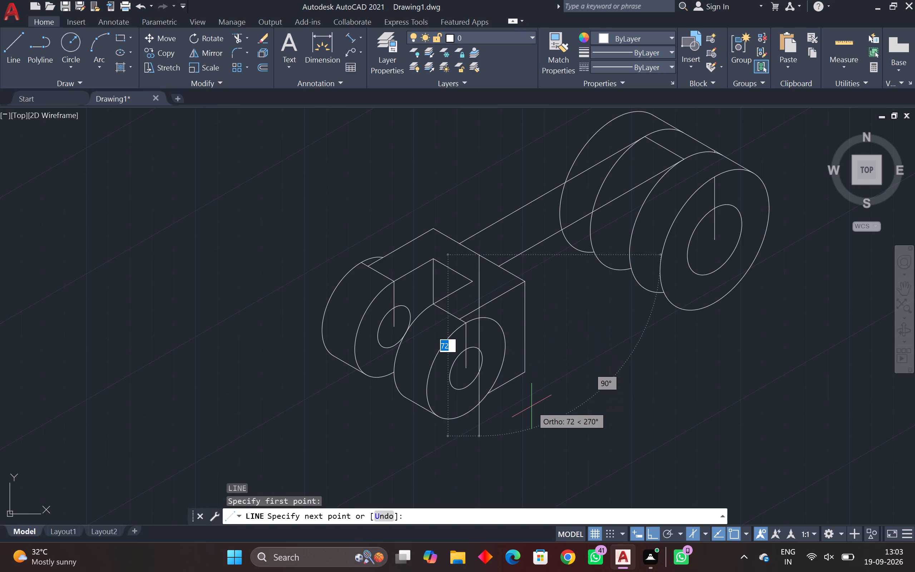
pyautogui.write('36')
pyautogui.press('Return')
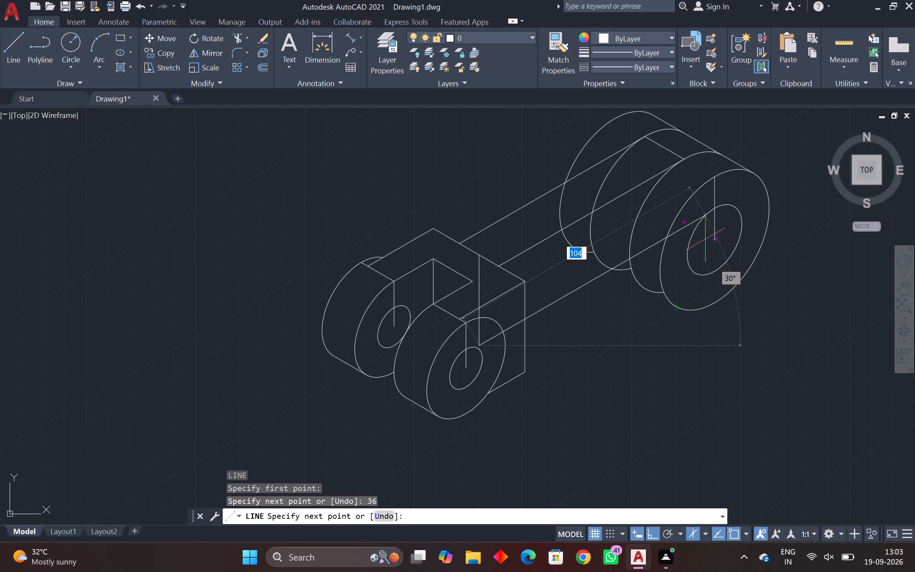
pyautogui.click(691, 386)
pyautogui.press('Escape')
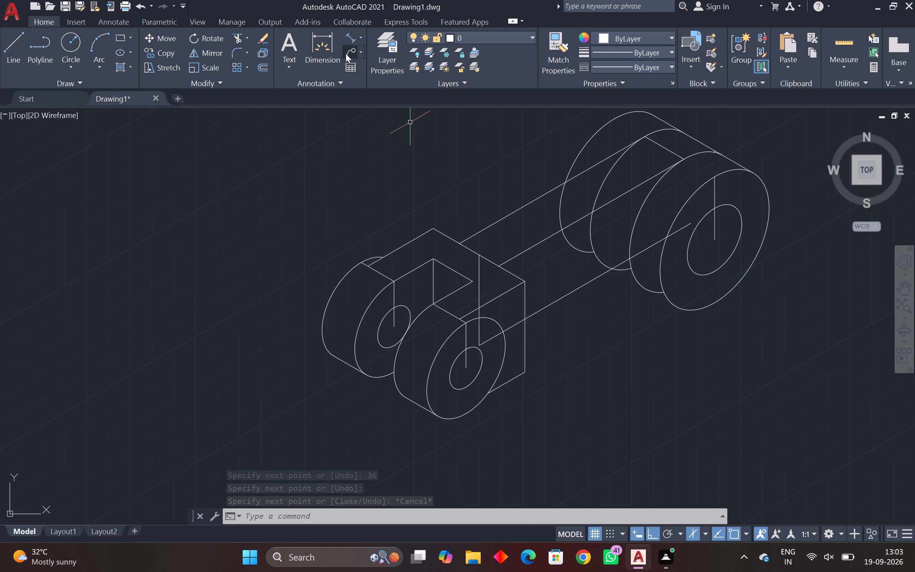
# Trim away the whole vertical 36 helper line that runs across the end plate and front lug.
pyautogui.click(239, 45)
pyautogui.click(236, 40)
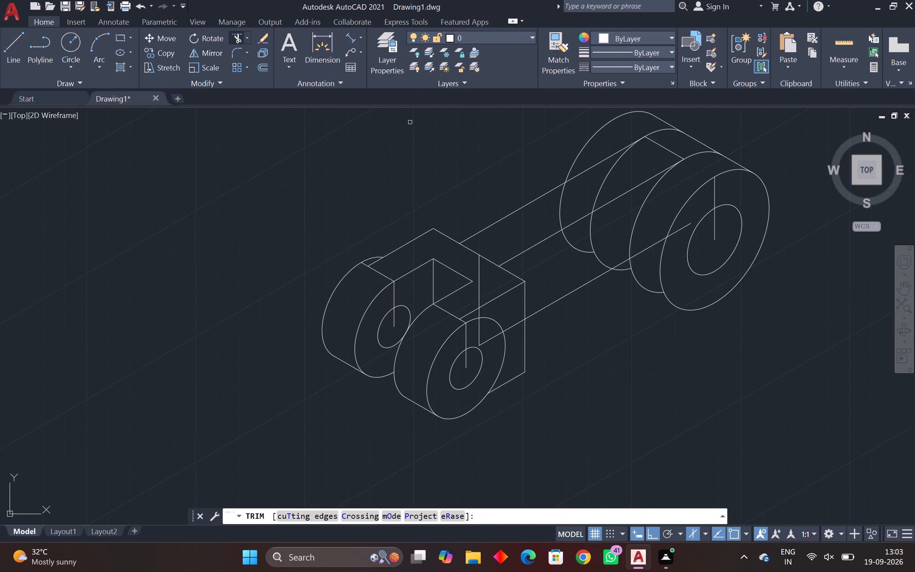
pyautogui.moveTo(480, 337); pyautogui.dragTo(479, 332)
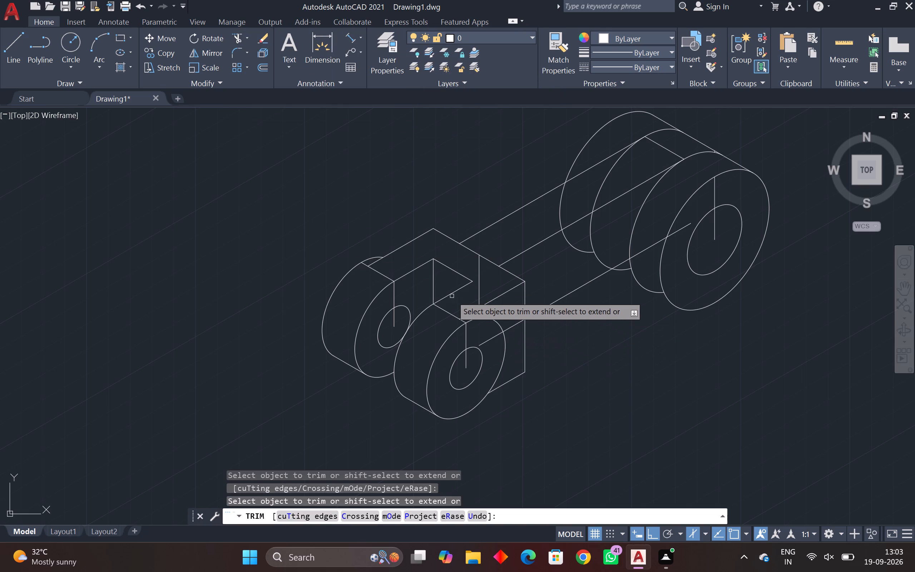
pyautogui.scroll(4, 459, 294)
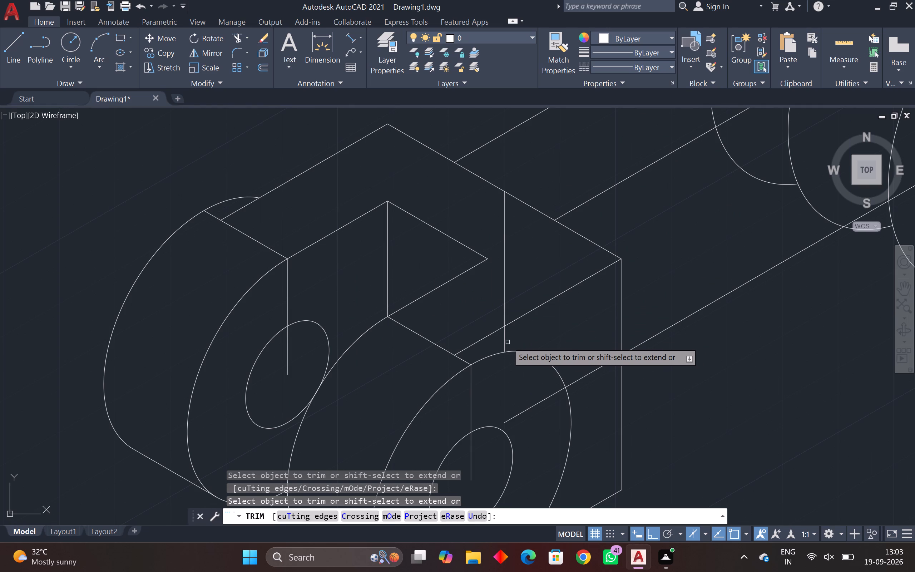
pyautogui.click(506, 342)
pyautogui.click(501, 298)
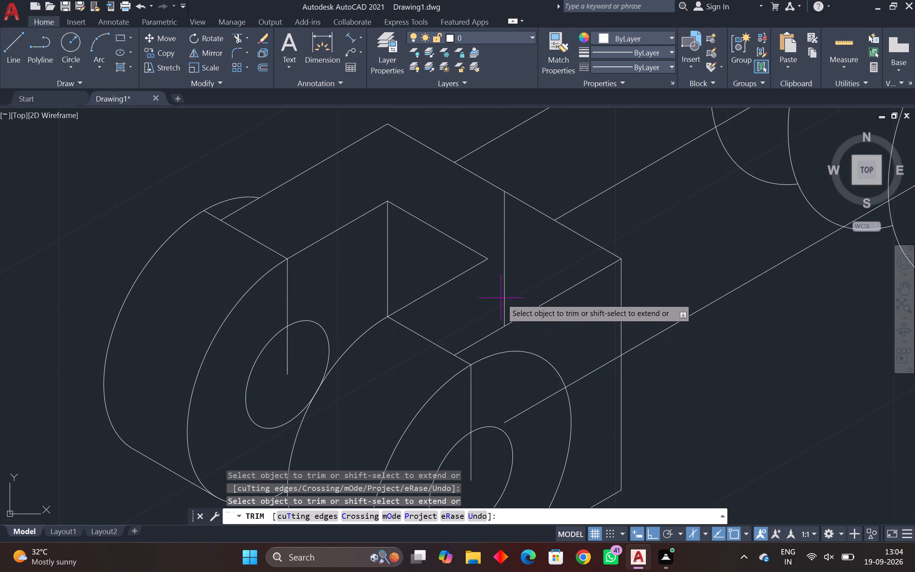
pyautogui.click(511, 224)
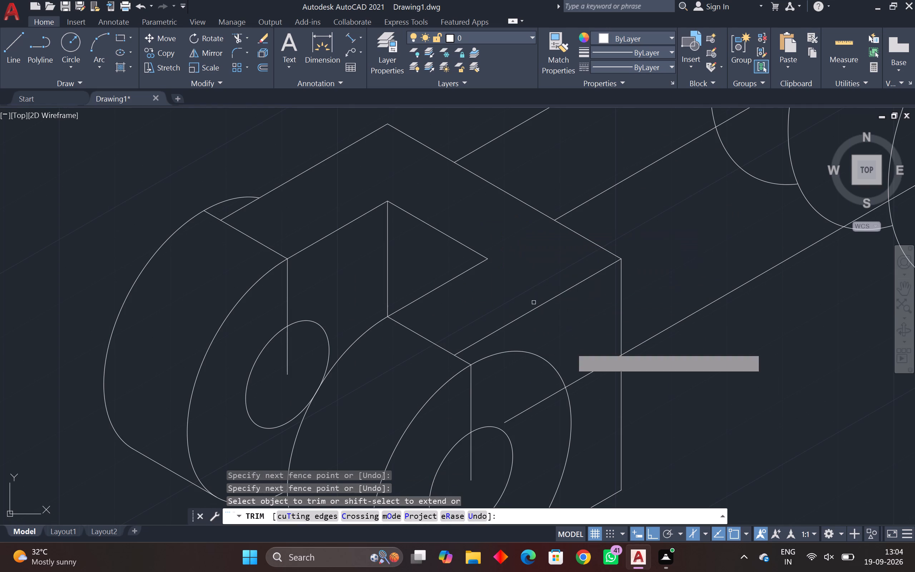
# Trim the arm's lower edge line where it crosses the front lug and end plate and where it runs into the cylinder's front isocircles.
pyautogui.click(544, 401)
pyautogui.click(573, 384)
pyautogui.scroll(-2, 577, 399)
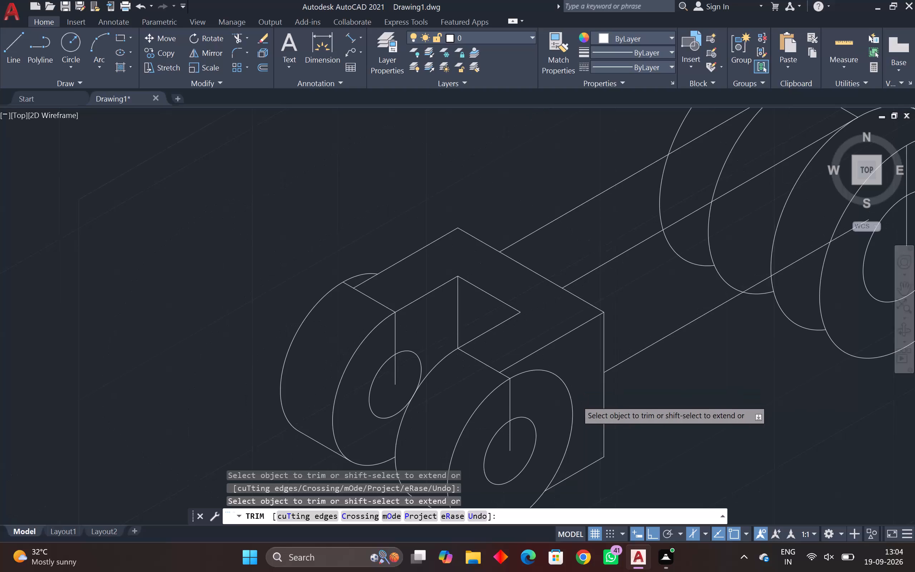
pyautogui.moveTo(571, 401); pyautogui.dragTo(446, 448, button='middle')
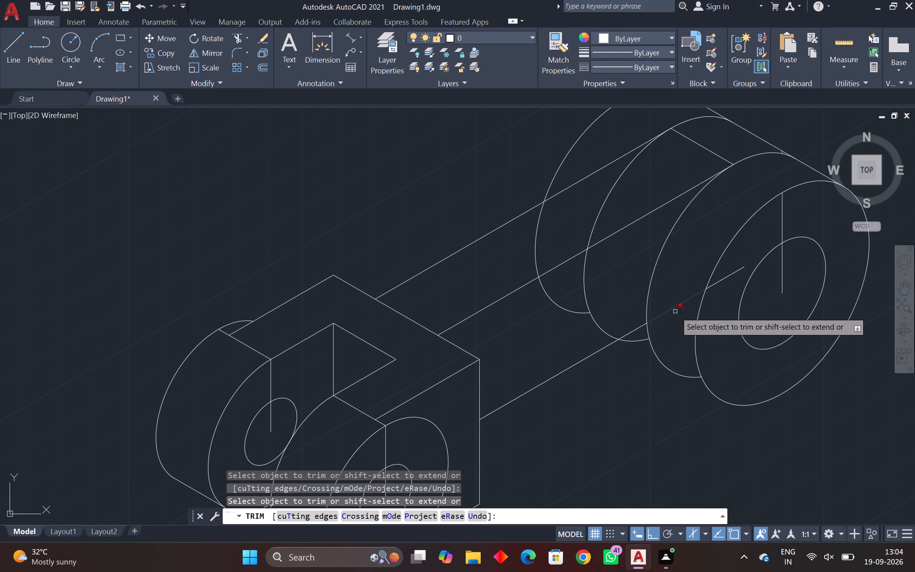
pyautogui.click(675, 311)
pyautogui.click(668, 301)
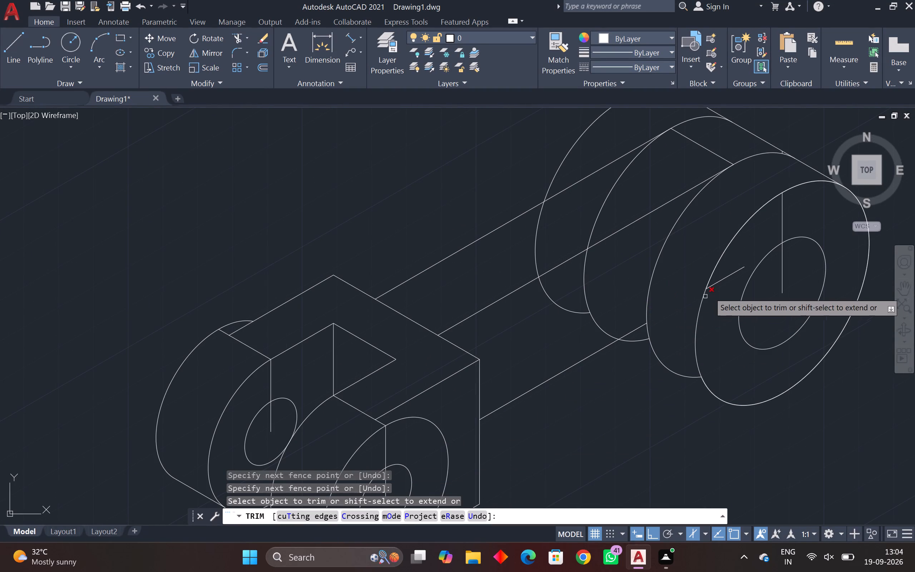
pyautogui.click(718, 281)
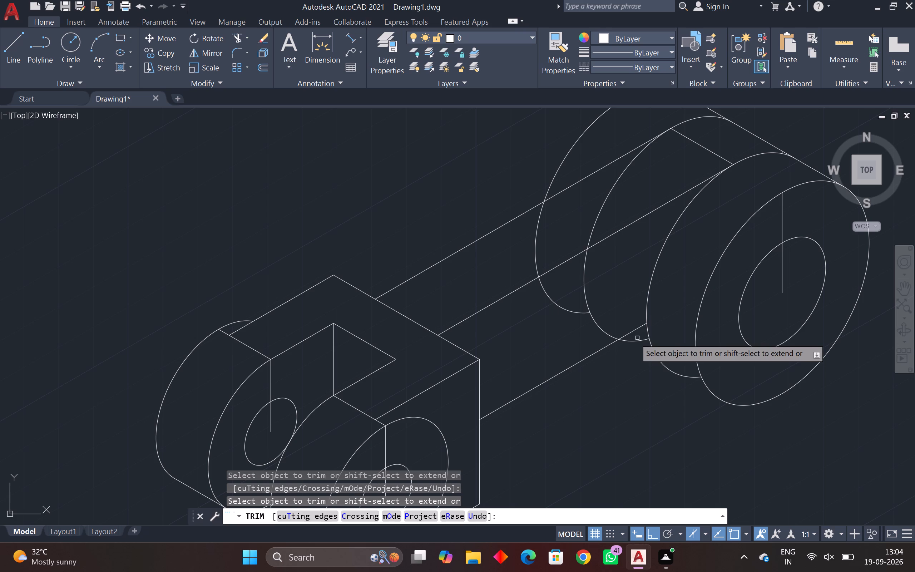
# Trim the cylinder's rearmost isocircle everywhere below the arm's upper edge line.
pyautogui.click(556, 305)
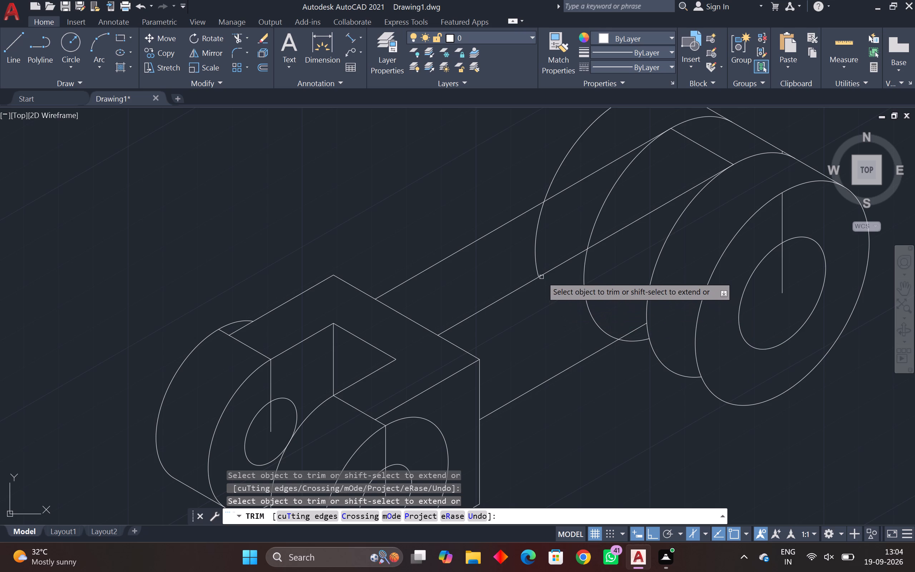
pyautogui.click(537, 262)
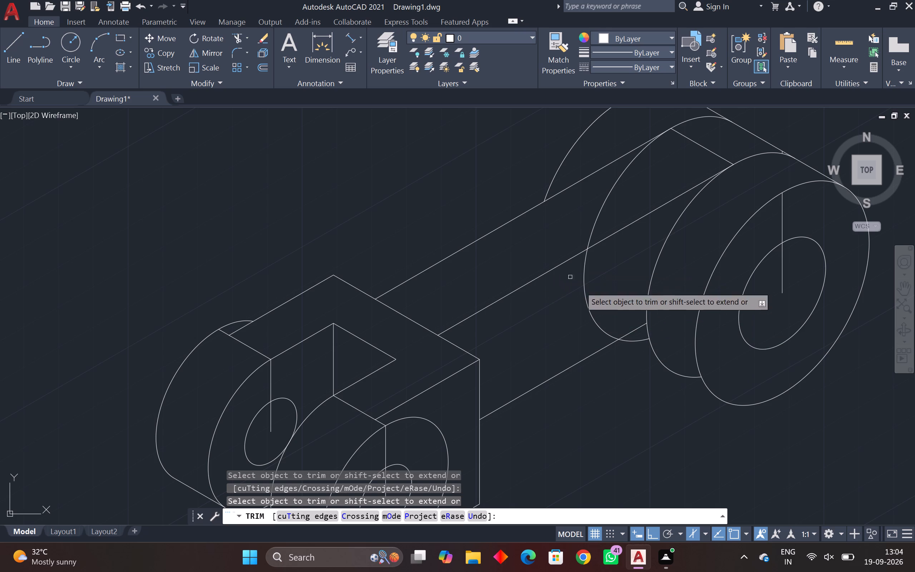
# Trim away all segments of the cylinder's second isocircle from the rear, below, across and above the arm.
pyautogui.click(587, 302)
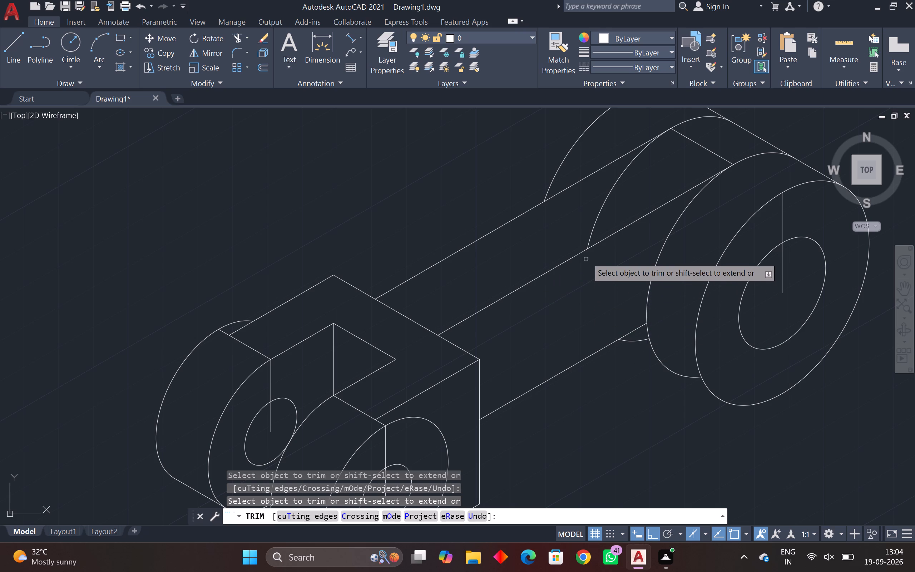
pyautogui.click(593, 234)
pyautogui.click(634, 340)
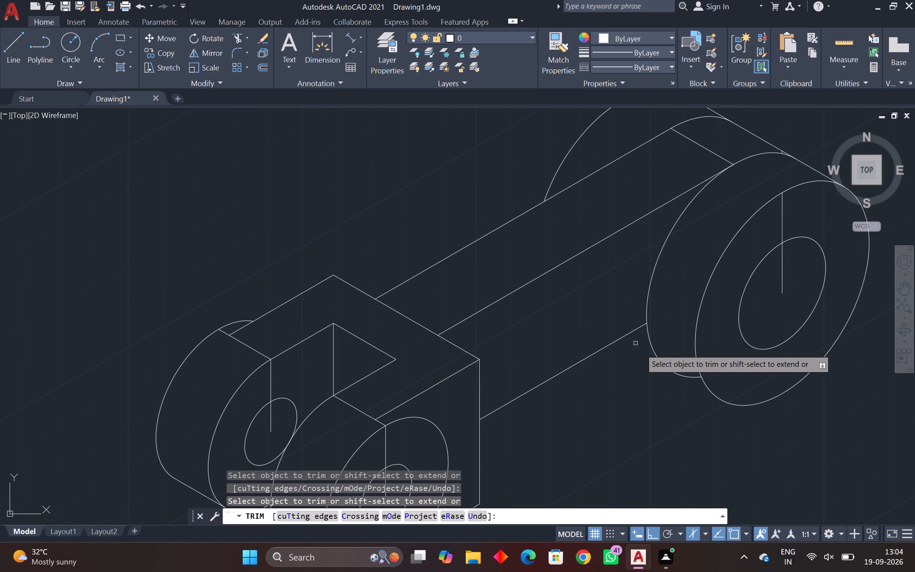
pyautogui.scroll(-2, 652, 366)
pyautogui.moveTo(635, 373); pyautogui.dragTo(571, 396, button='middle')
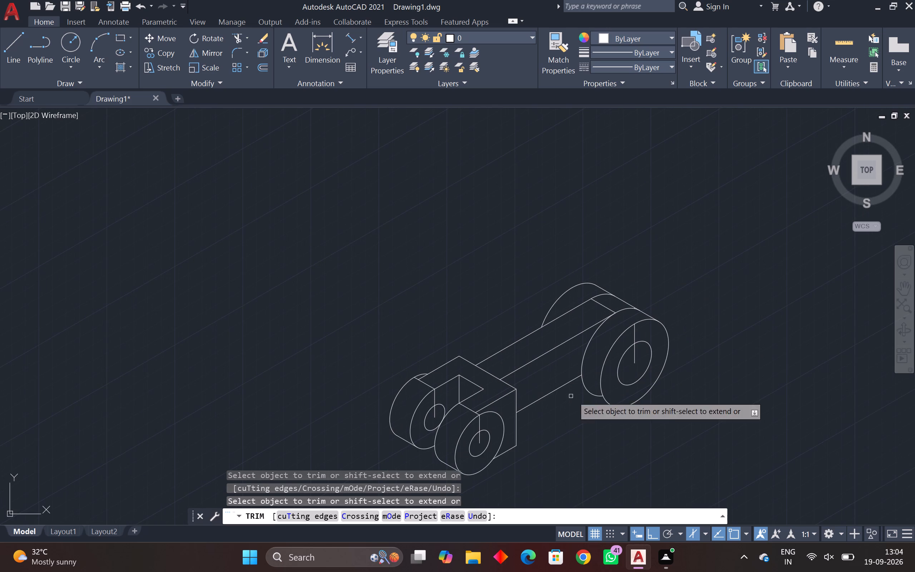
pyautogui.scroll(1, 585, 396)
pyautogui.scroll(-1, 585, 396)
pyautogui.moveTo(585, 396); pyautogui.dragTo(575, 342, button='middle')
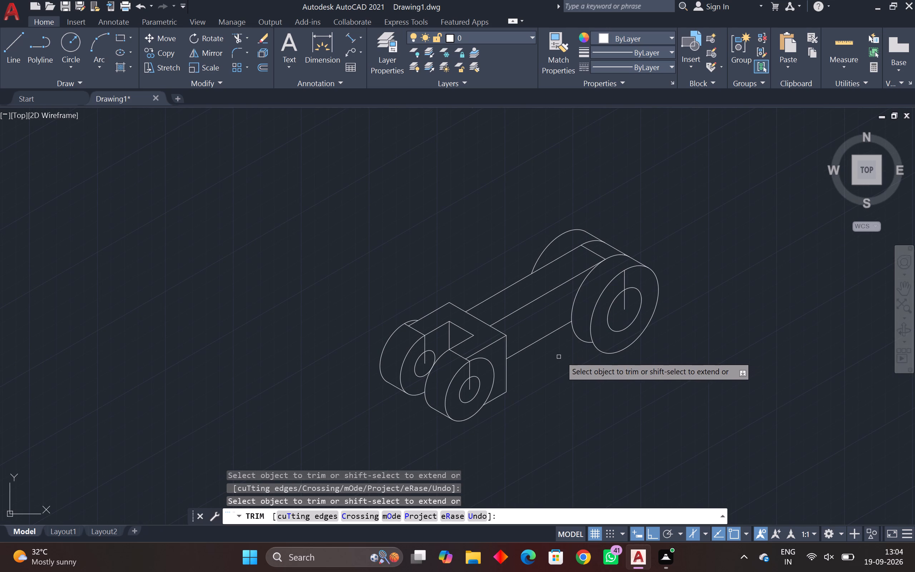
pyautogui.scroll(1, 622, 239)
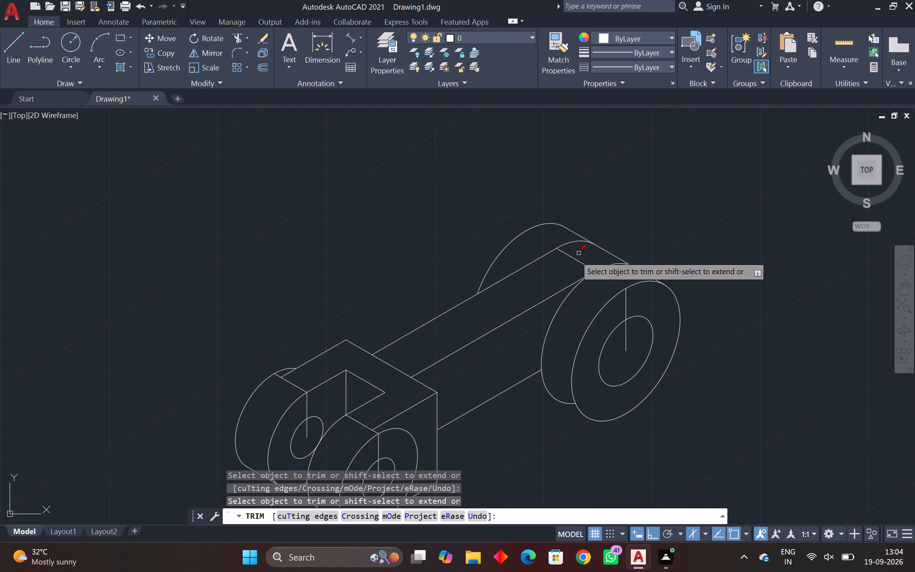
pyautogui.click(574, 243)
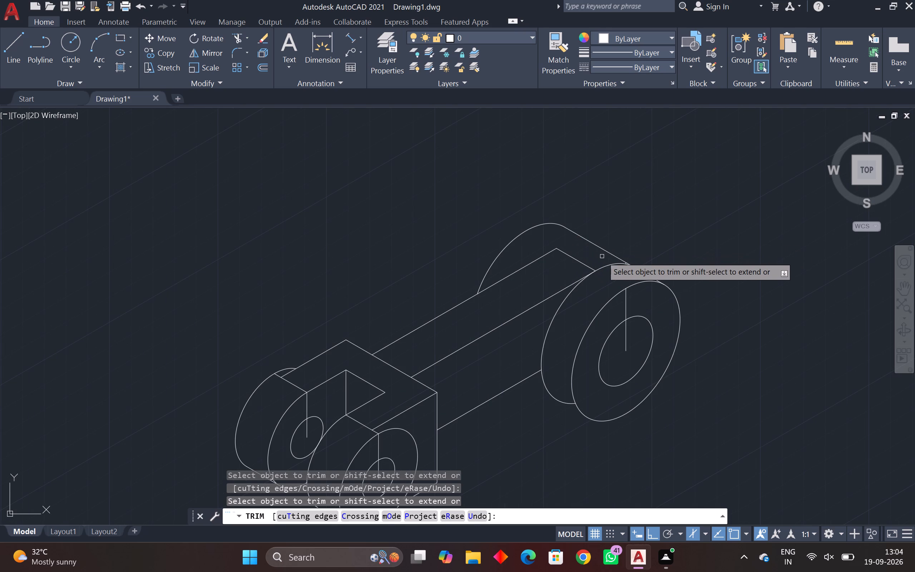
# Trim the top arc of the cylinder's third isocircle and the arm's short end cross line, including the small stubs at the tangent line.
pyautogui.click(610, 265)
pyautogui.click(582, 263)
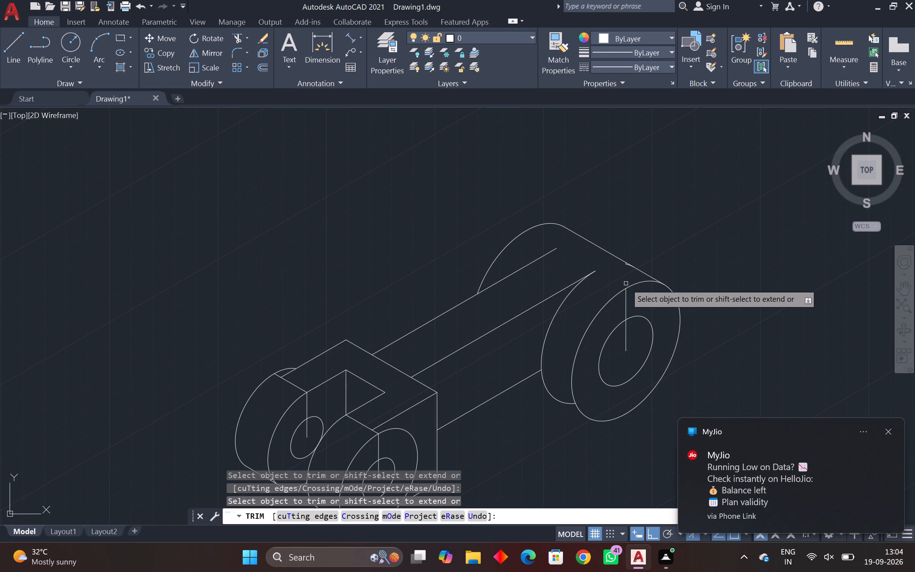
pyautogui.scroll(8, 627, 276)
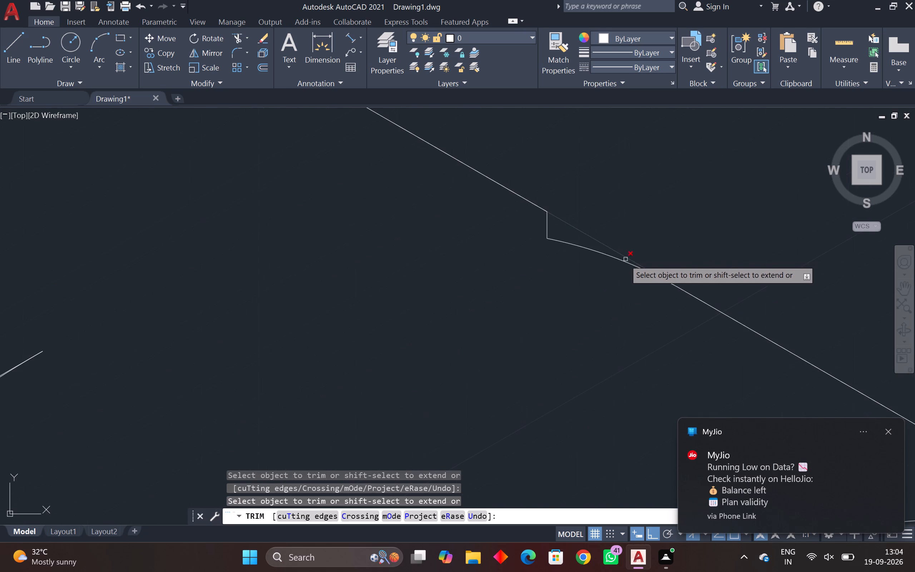
pyautogui.moveTo(593, 267); pyautogui.dragTo(543, 223)
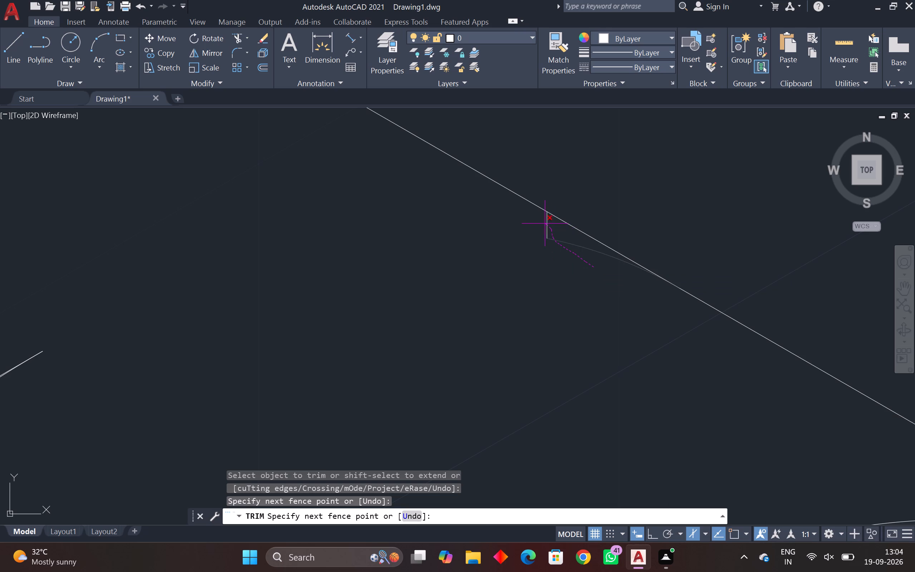
pyautogui.moveTo(543, 223); pyautogui.dragTo(543, 223)
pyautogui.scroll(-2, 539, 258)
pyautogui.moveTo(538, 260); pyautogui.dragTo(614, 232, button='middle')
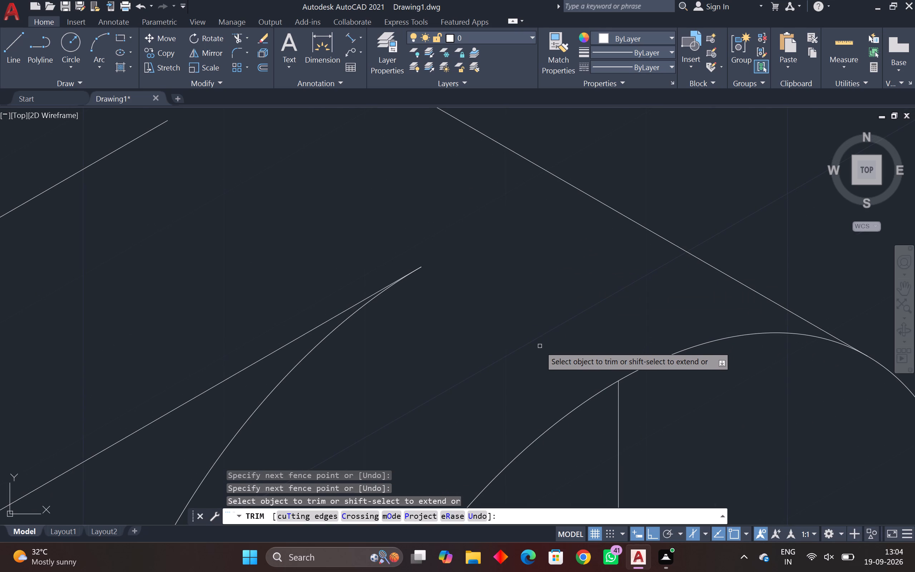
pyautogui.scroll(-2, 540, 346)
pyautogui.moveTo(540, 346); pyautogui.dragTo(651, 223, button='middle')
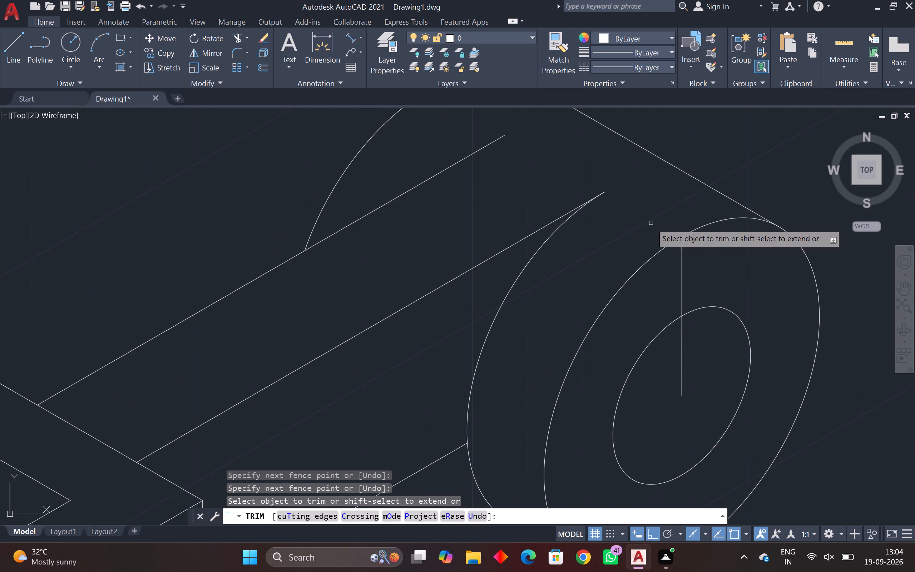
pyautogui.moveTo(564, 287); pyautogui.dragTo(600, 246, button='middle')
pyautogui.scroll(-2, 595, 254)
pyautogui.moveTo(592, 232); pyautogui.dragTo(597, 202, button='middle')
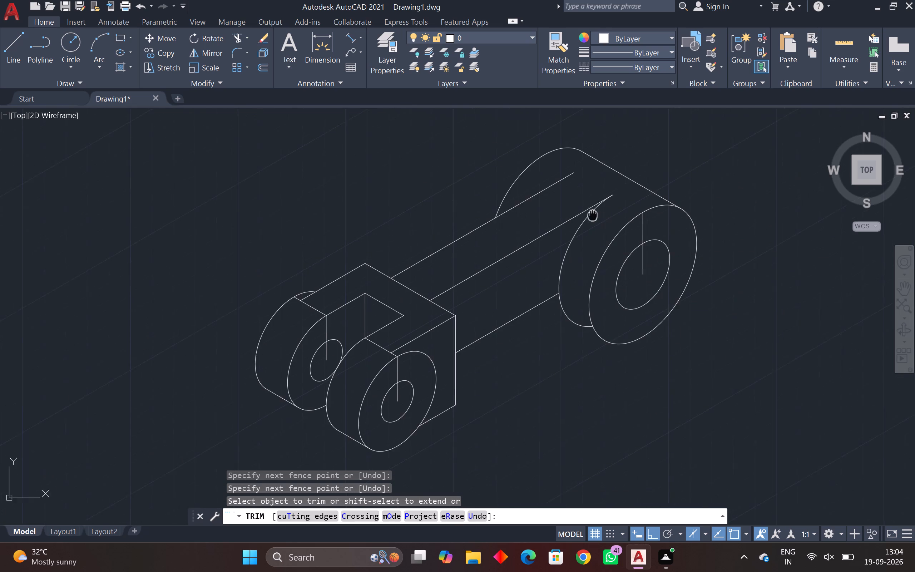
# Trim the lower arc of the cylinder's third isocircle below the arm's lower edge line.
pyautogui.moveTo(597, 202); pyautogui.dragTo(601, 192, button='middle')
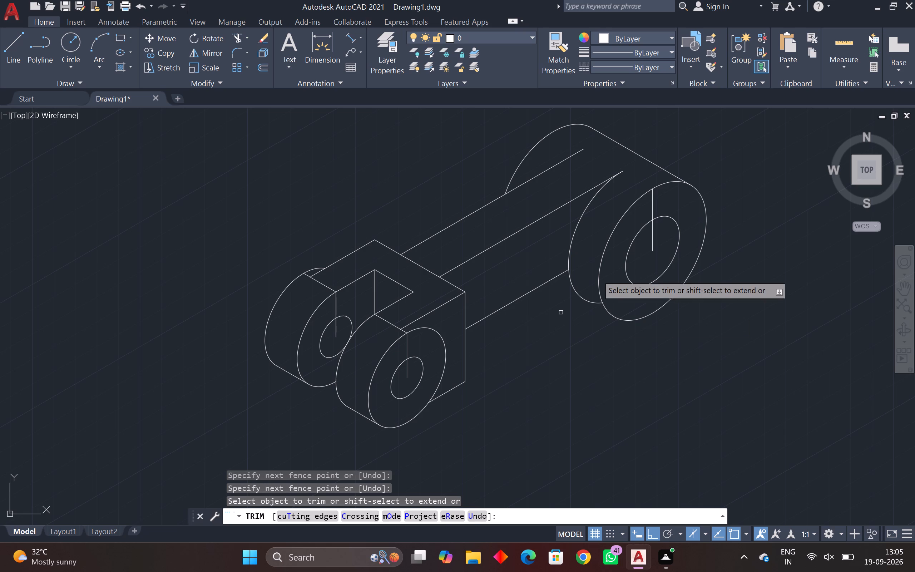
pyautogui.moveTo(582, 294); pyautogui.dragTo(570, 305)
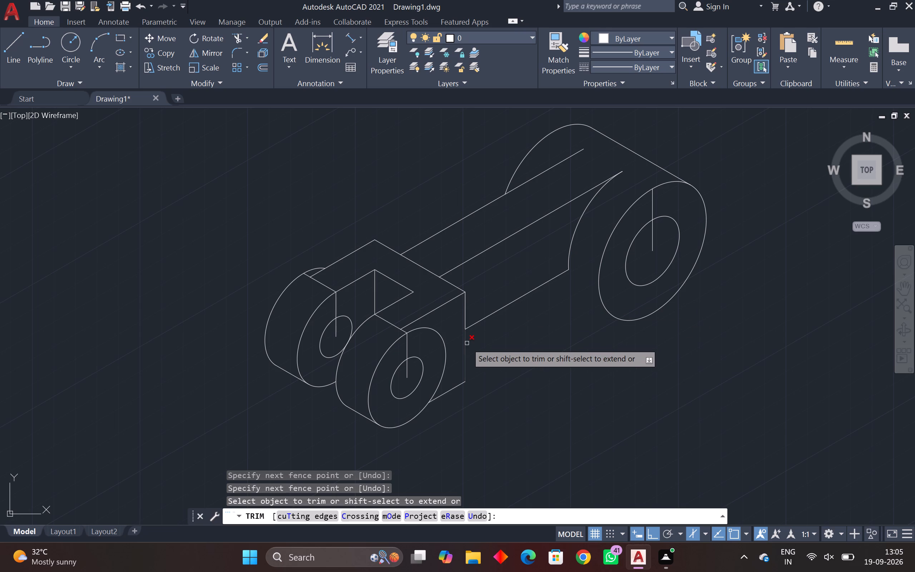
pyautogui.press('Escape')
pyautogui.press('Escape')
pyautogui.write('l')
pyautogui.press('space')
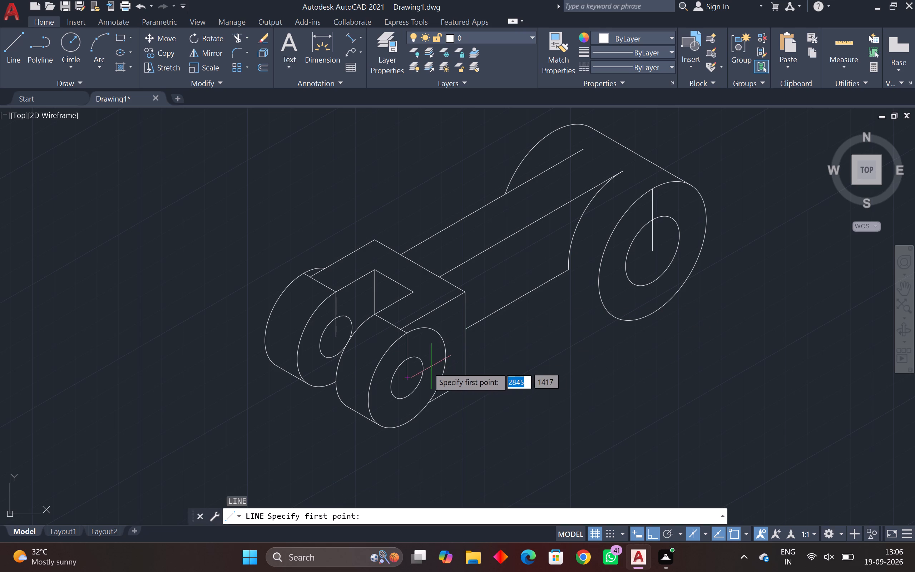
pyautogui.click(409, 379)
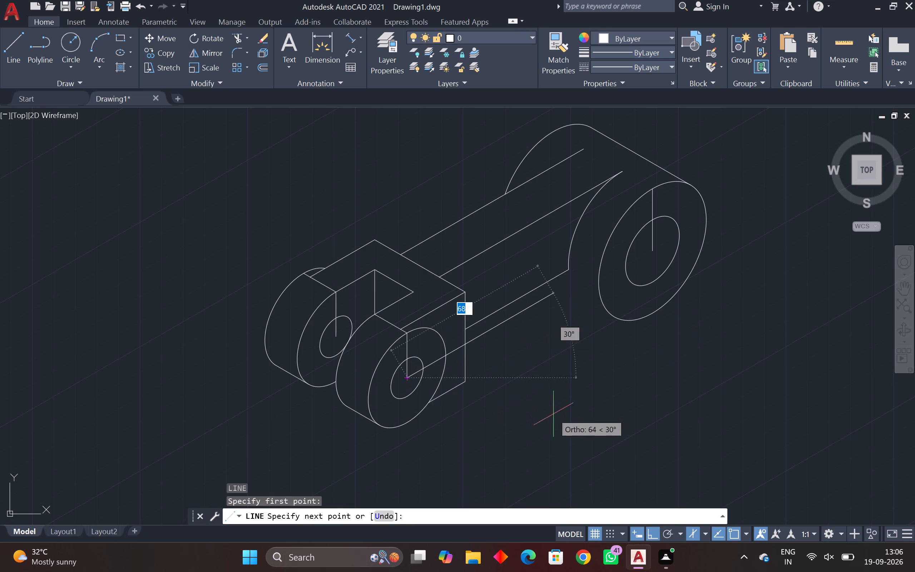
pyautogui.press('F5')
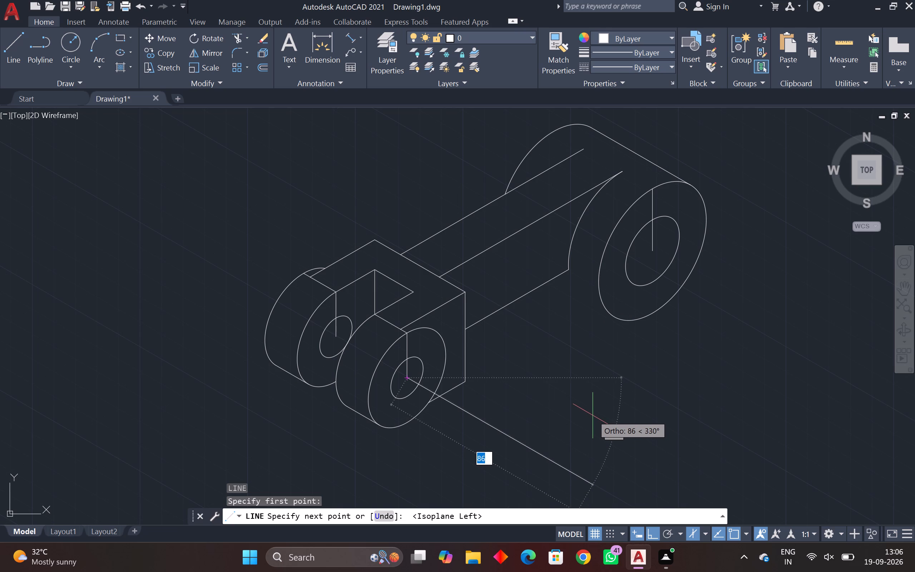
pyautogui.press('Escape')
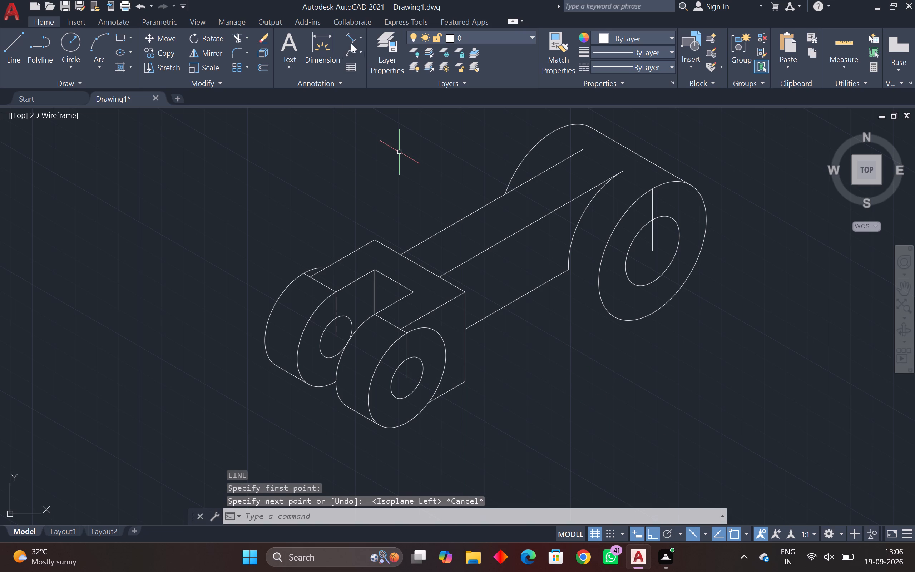
# Measure the aligned distance from the front lug's hole centre to the centre of the cylinder's bore.
pyautogui.click(352, 40)
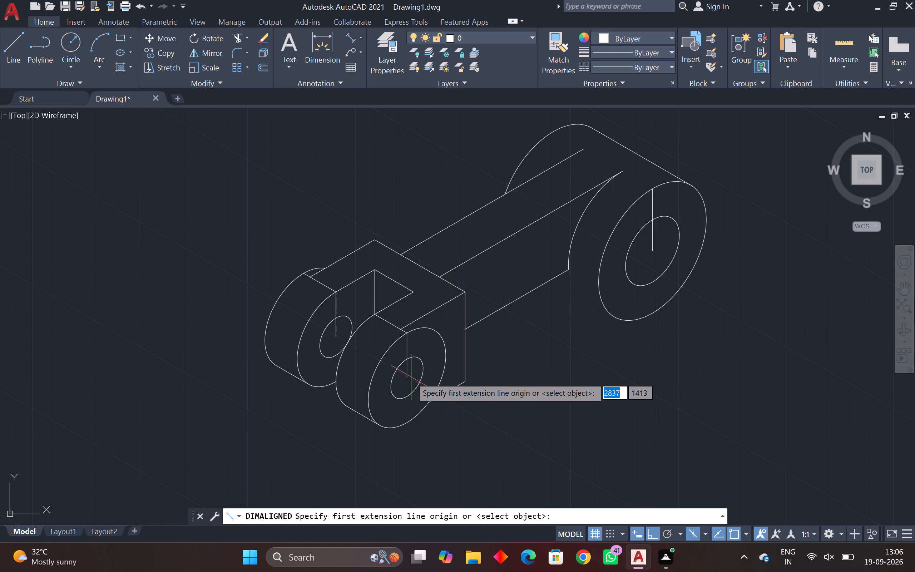
pyautogui.click(406, 378)
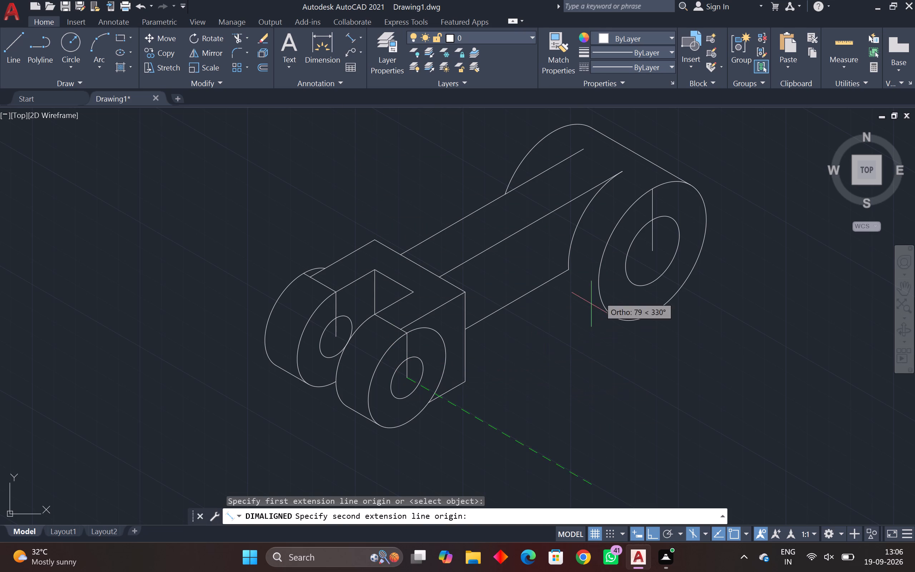
pyautogui.click(653, 252)
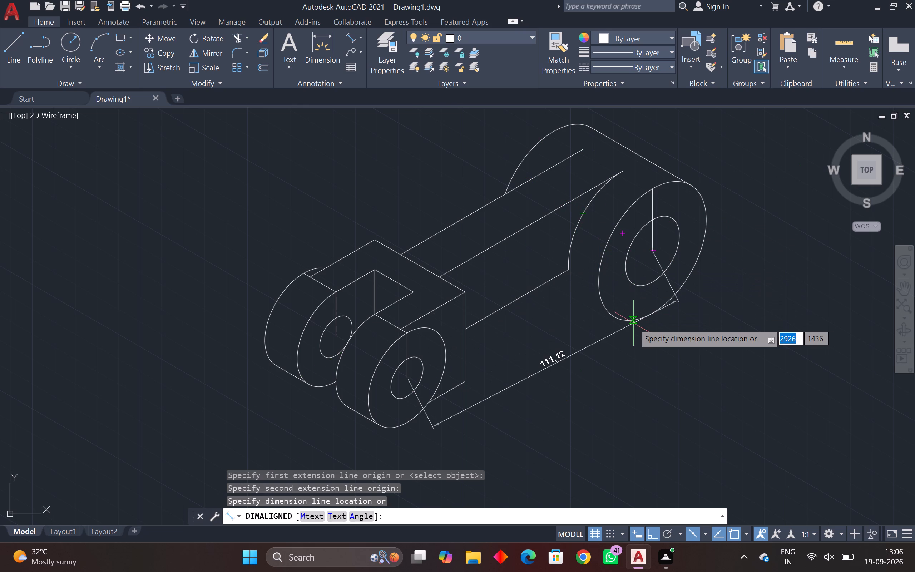
pyautogui.press('Escape')
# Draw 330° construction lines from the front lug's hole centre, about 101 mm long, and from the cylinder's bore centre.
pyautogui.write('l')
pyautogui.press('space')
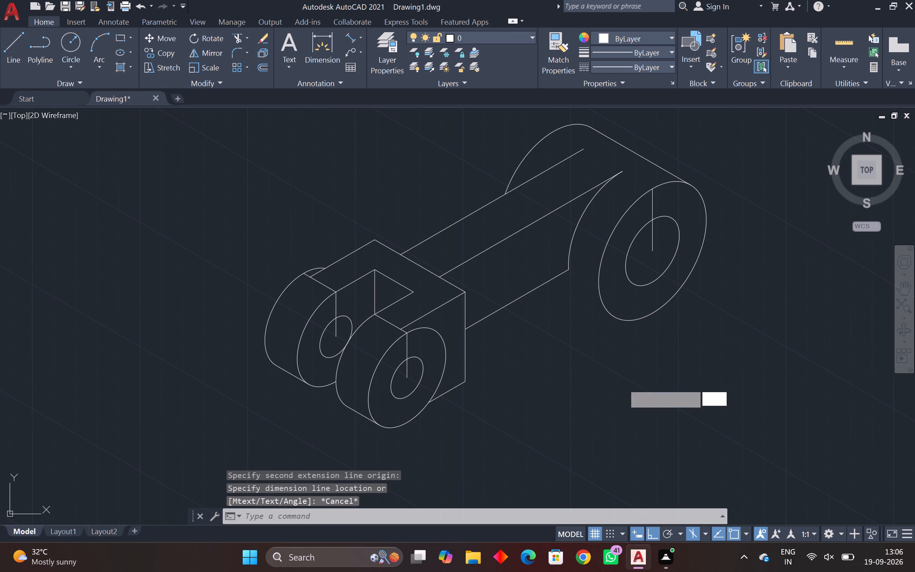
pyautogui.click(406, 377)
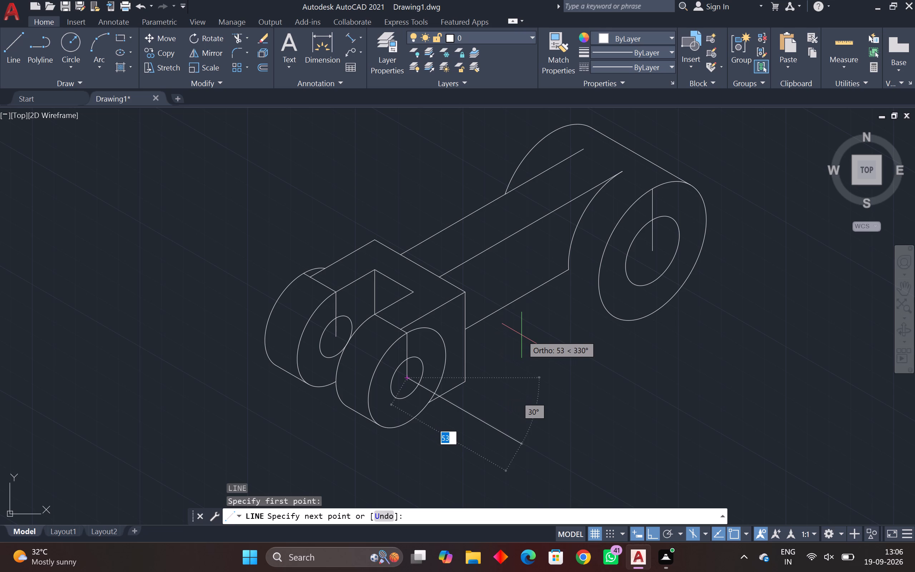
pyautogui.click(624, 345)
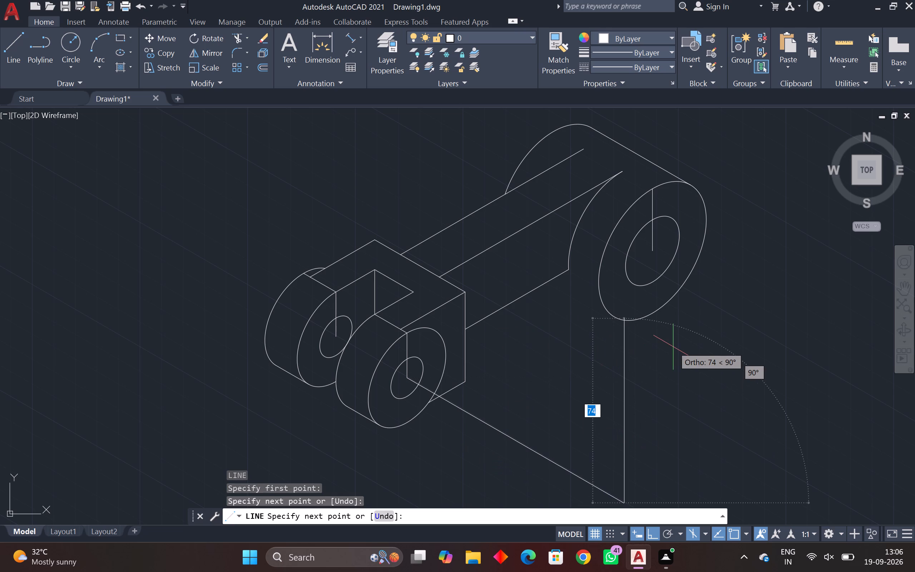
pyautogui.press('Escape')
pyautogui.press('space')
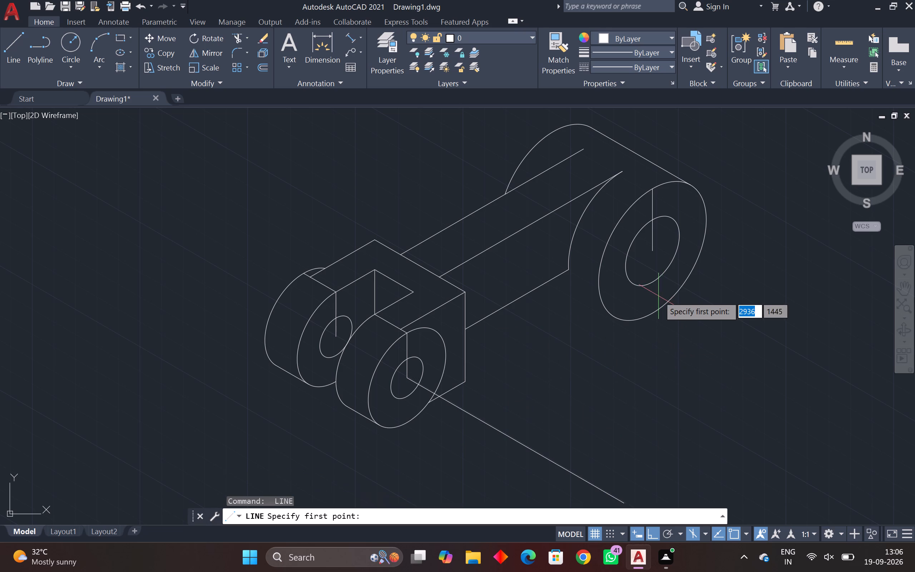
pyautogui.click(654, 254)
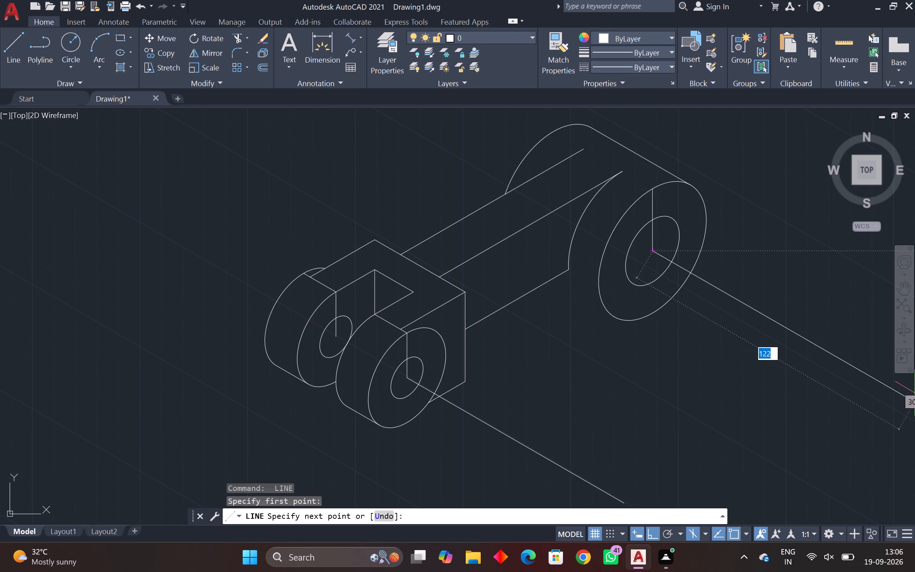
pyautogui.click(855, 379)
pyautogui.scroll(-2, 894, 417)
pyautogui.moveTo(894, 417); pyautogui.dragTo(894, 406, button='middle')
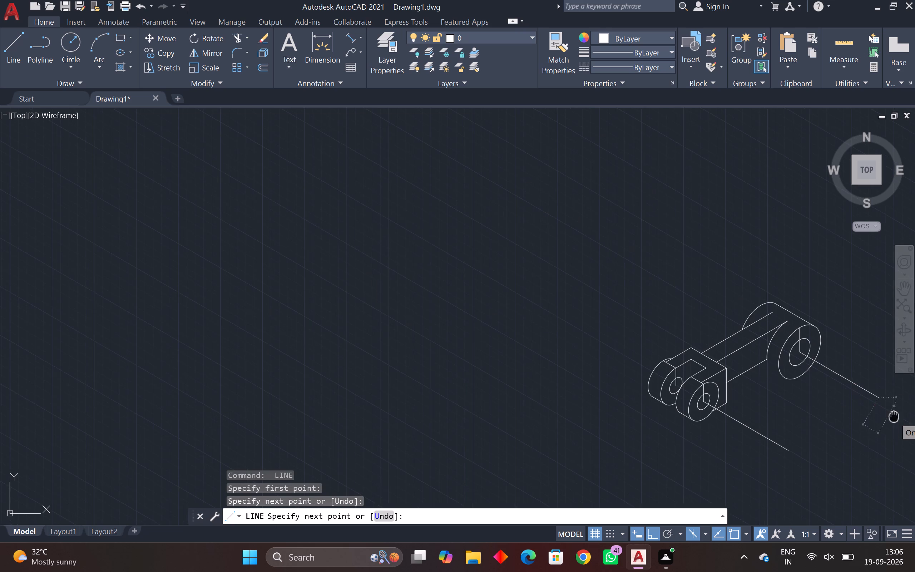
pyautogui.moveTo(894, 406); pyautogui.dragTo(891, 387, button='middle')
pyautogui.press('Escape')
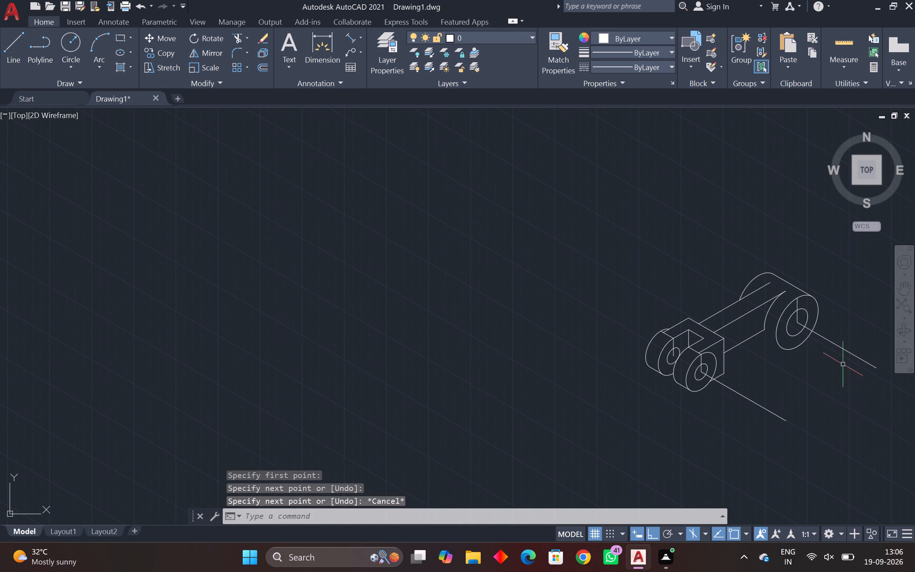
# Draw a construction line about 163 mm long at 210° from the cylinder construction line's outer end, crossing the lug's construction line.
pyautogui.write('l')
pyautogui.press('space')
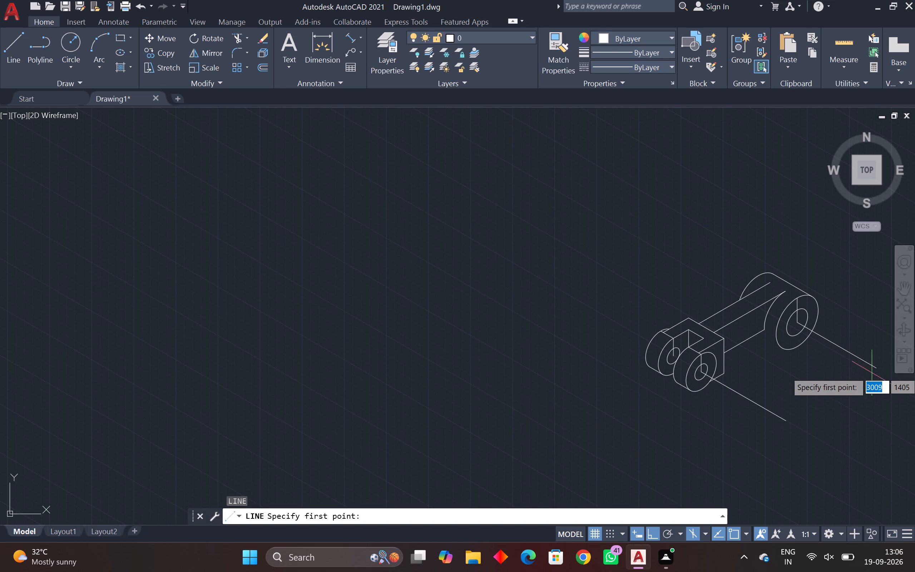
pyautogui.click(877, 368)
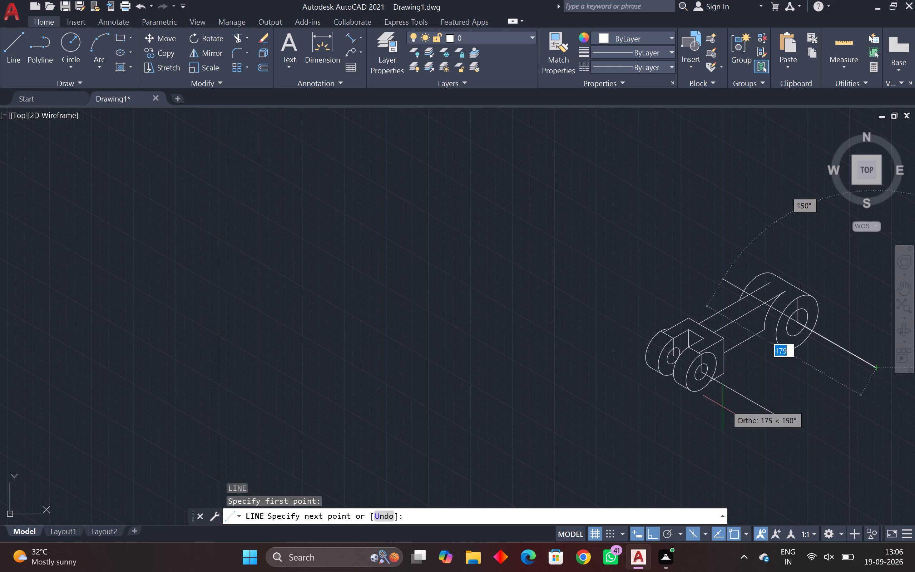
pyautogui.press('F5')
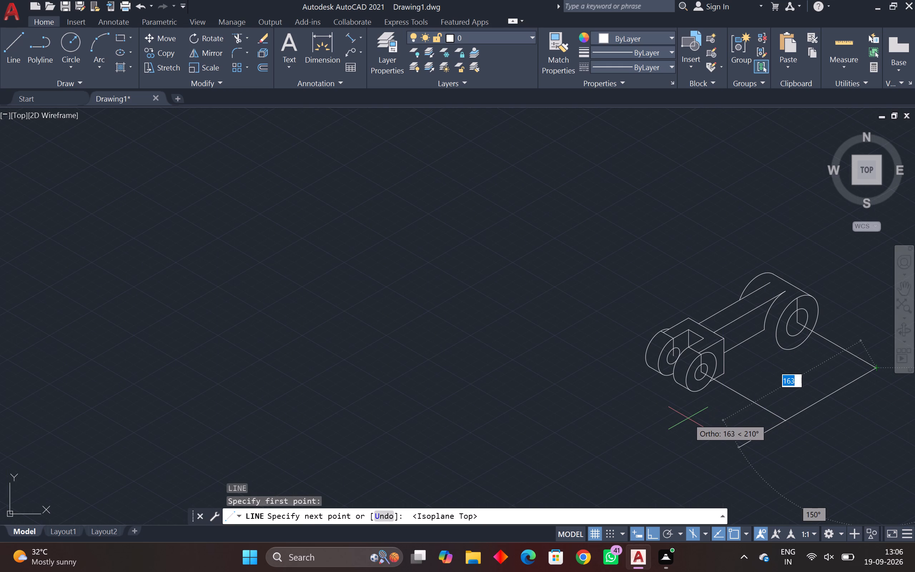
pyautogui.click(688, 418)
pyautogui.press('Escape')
# Measure the aligned distance along the cross line between the lug's and the cylinder's construction lines.
pyautogui.scroll(2, 866, 393)
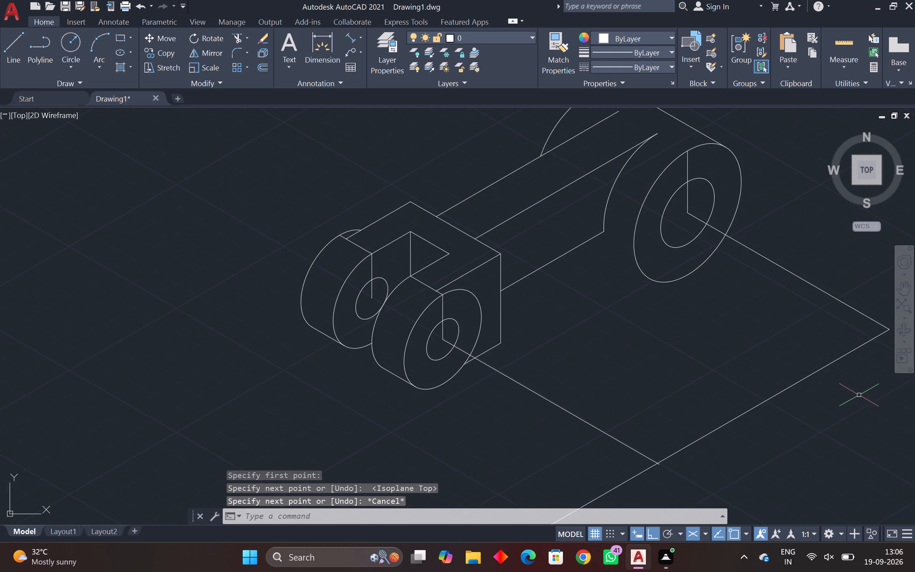
pyautogui.moveTo(844, 397); pyautogui.dragTo(797, 397, button='middle')
pyautogui.scroll(2, 755, 409)
pyautogui.moveTo(751, 411); pyautogui.dragTo(825, 348, button='middle')
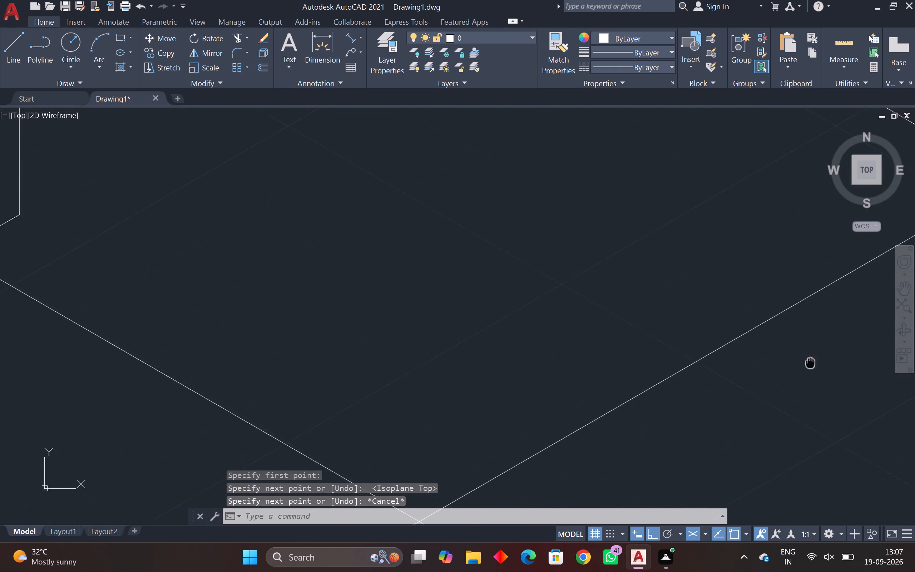
pyautogui.moveTo(825, 348); pyautogui.dragTo(847, 326, button='middle')
pyautogui.scroll(-1, 847, 326)
pyautogui.moveTo(843, 325); pyautogui.dragTo(742, 365, button='middle')
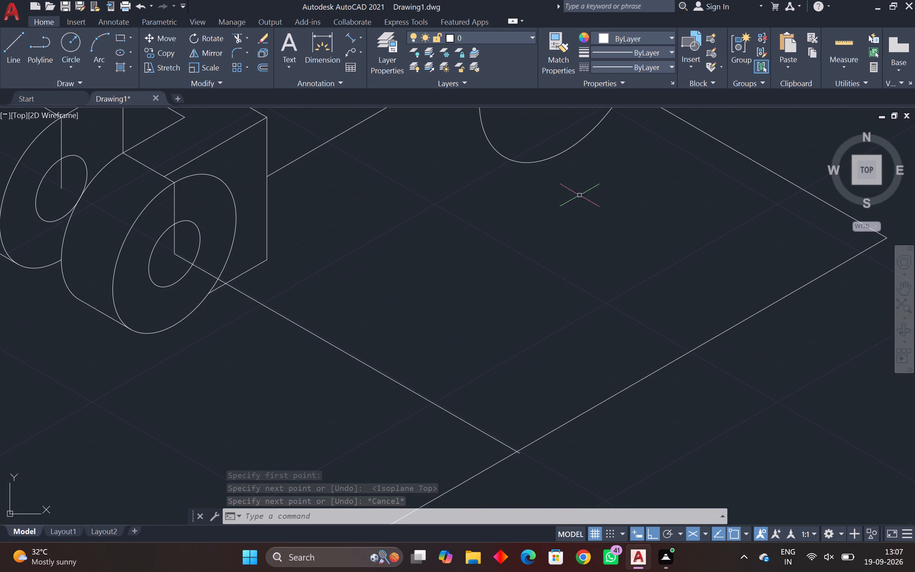
pyautogui.click(351, 42)
pyautogui.scroll(-1, 546, 265)
pyautogui.moveTo(544, 265); pyautogui.dragTo(424, 245, button='middle')
pyautogui.scroll(2, 407, 366)
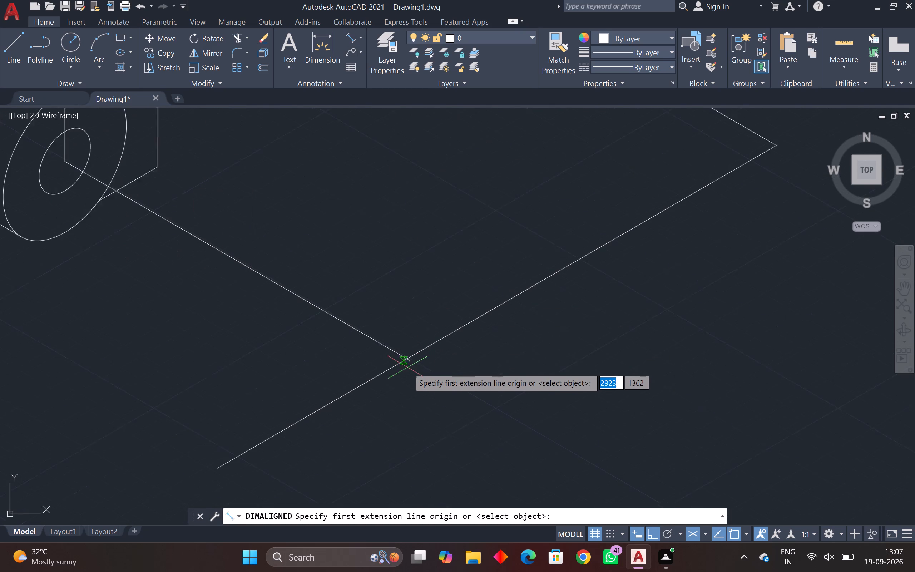
pyautogui.click(407, 351)
pyautogui.moveTo(687, 194); pyautogui.dragTo(379, 313, button='middle')
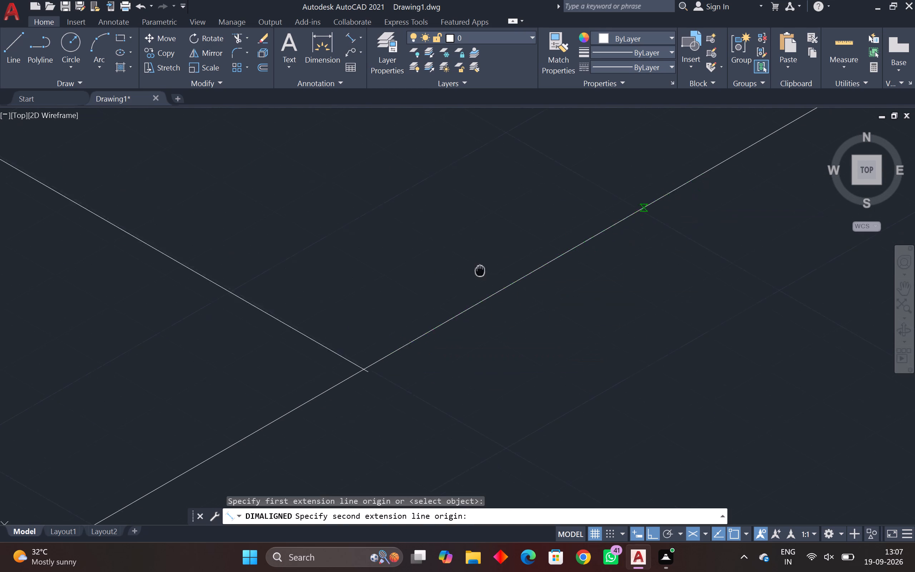
pyautogui.moveTo(379, 313); pyautogui.dragTo(203, 396, button='middle')
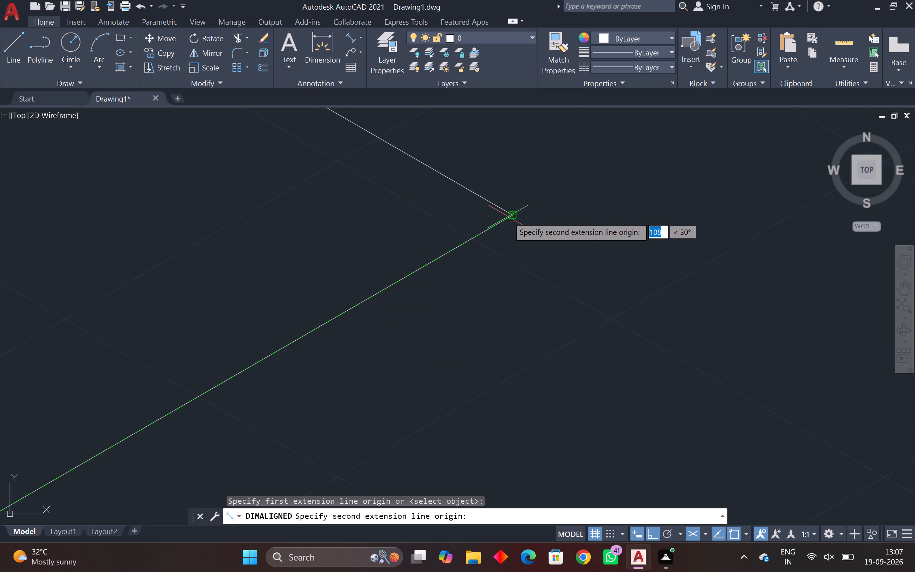
pyautogui.click(510, 215)
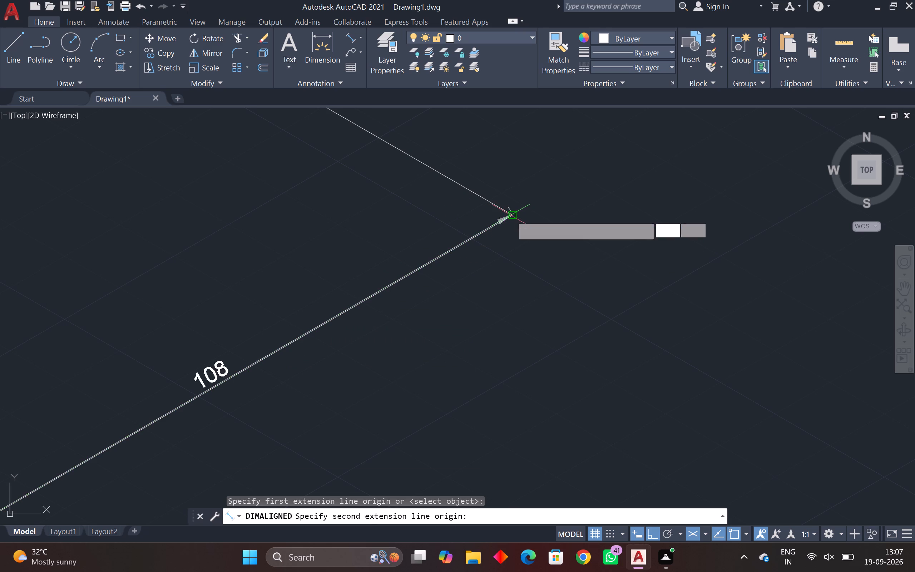
pyautogui.scroll(-2, 482, 188)
pyautogui.moveTo(482, 188); pyautogui.dragTo(541, 163, button='middle')
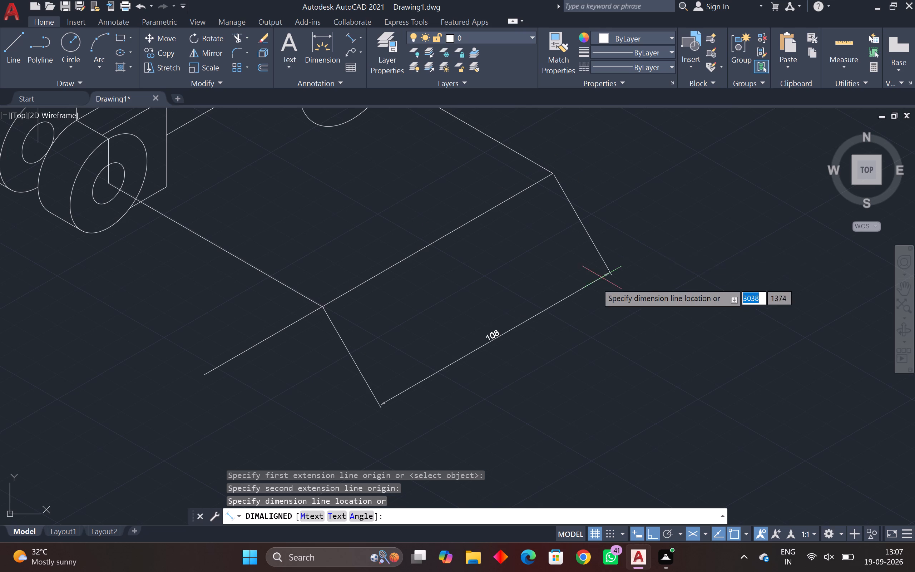
pyautogui.scroll(-2, 592, 287)
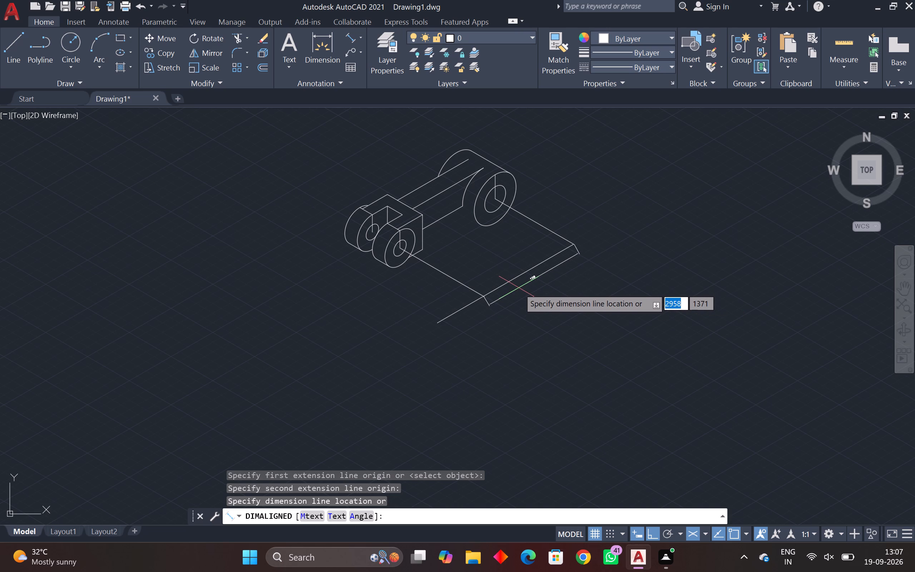
pyautogui.press('Escape')
pyautogui.press('Escape')
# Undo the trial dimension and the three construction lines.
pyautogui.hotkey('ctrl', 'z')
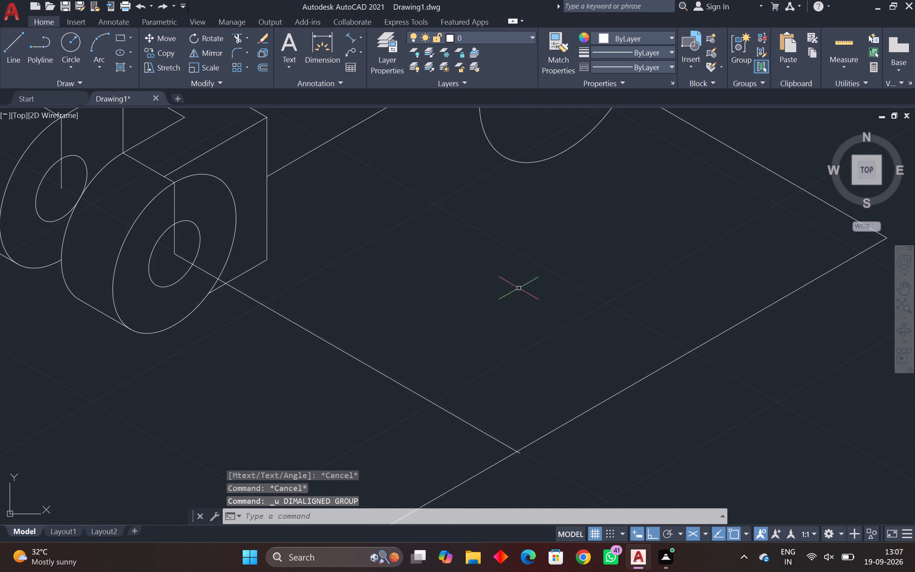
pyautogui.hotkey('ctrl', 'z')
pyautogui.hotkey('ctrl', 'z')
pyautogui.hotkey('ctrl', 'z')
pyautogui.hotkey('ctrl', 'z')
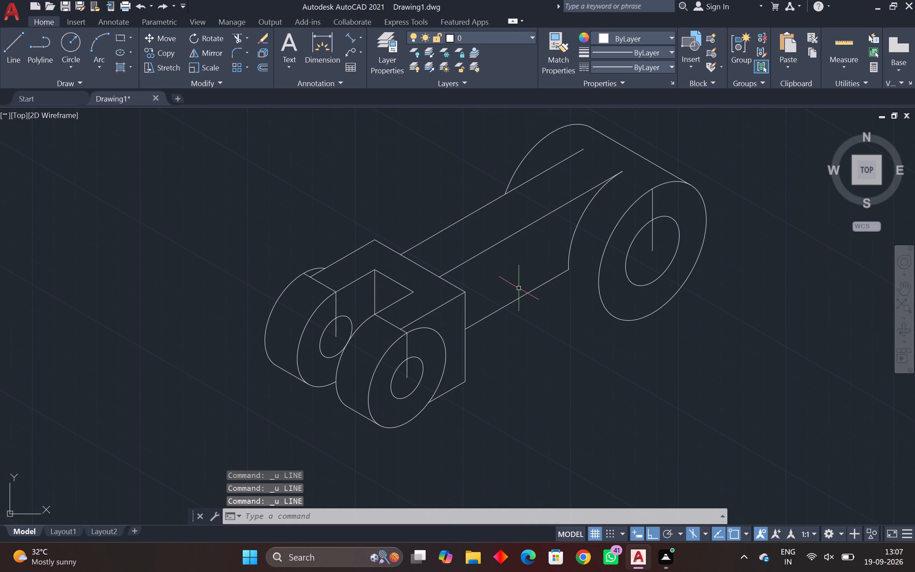
# Undo back through the trimming of the arm and the cylinder's isocircles to restore the untrimmed geometry.
pyautogui.hotkey('ctrl', 'z')
pyautogui.hotkey('ctrl', 'z')
pyautogui.hotkey('ctrl', 'z')
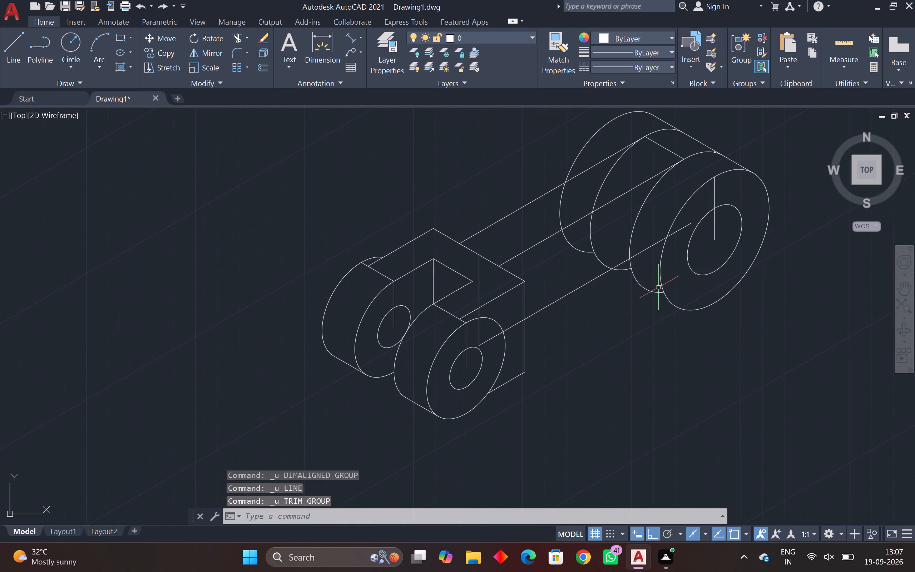
# Erase the arm's three long edge lines running between the end plate and the cylinder.
pyautogui.moveTo(602, 307); pyautogui.dragTo(597, 305)
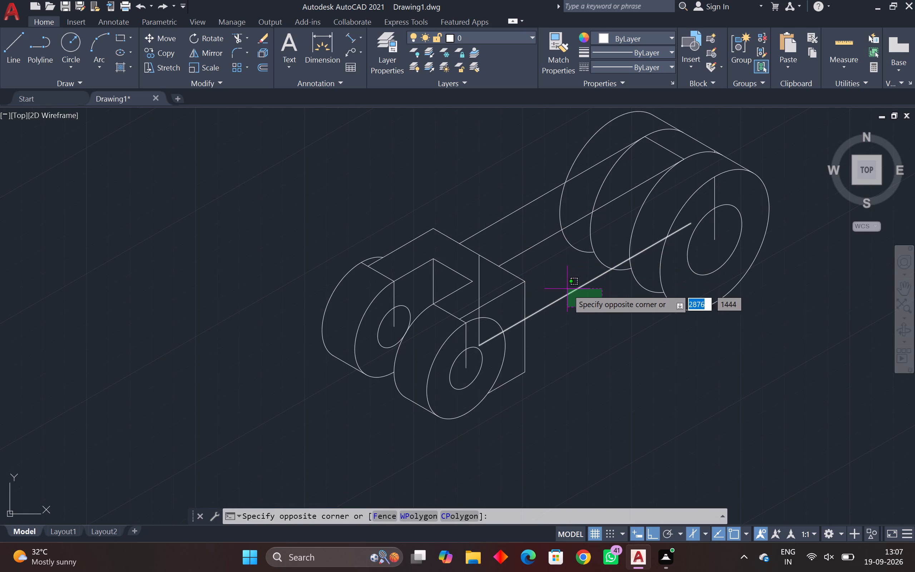
pyautogui.click(565, 284)
pyautogui.click(542, 252)
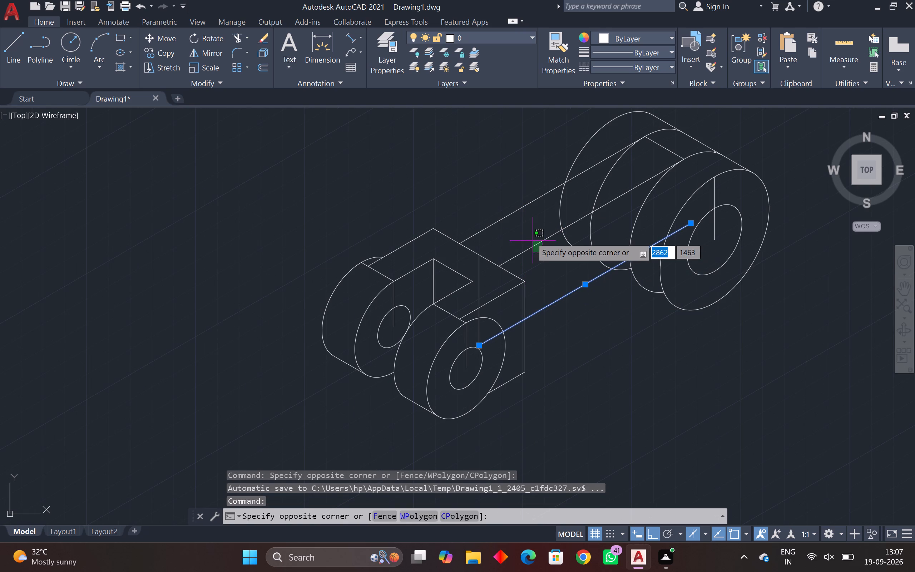
pyautogui.click(530, 236)
pyautogui.click(503, 220)
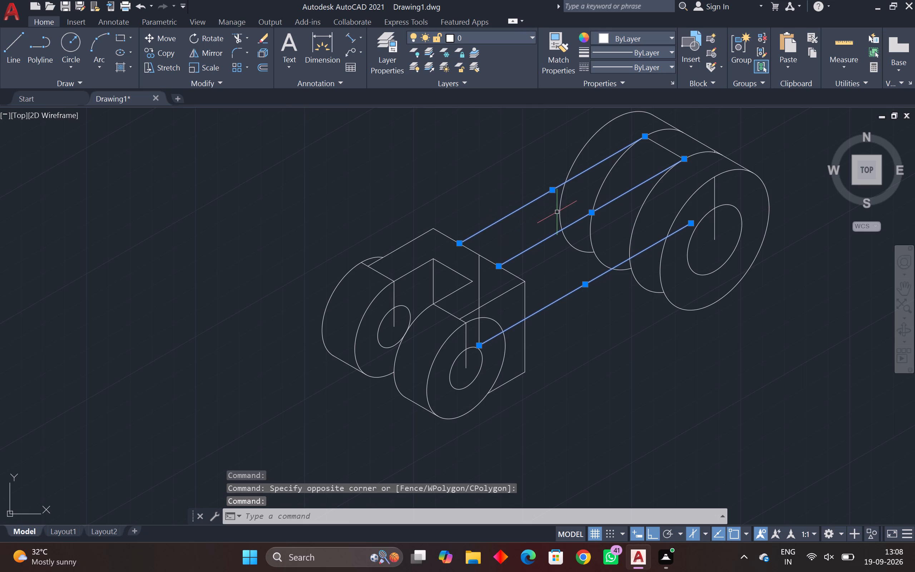
pyautogui.press('Delete')
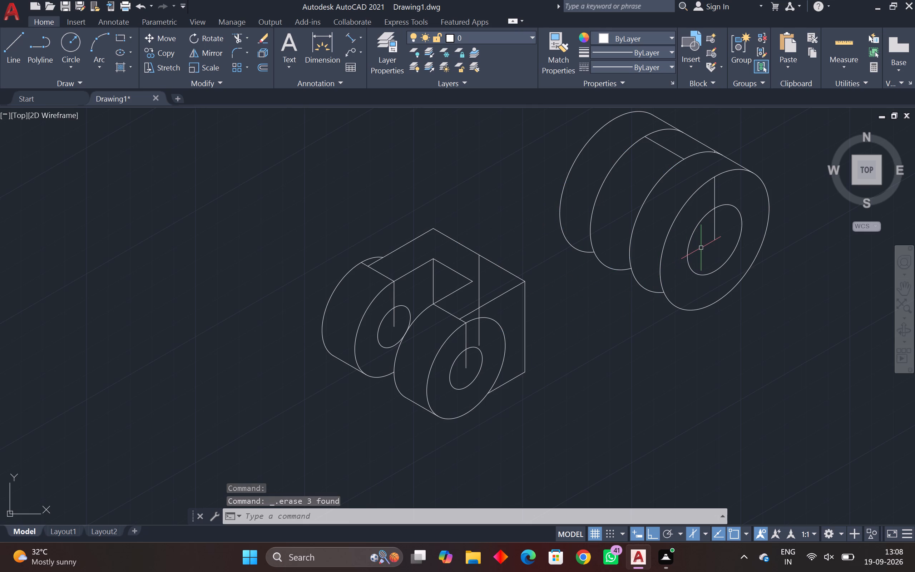
# Draw an 85 mm line from the cylinder's front bore centre along the 30° isometric axis toward the end plate.
pyautogui.write('l')
pyautogui.press('space')
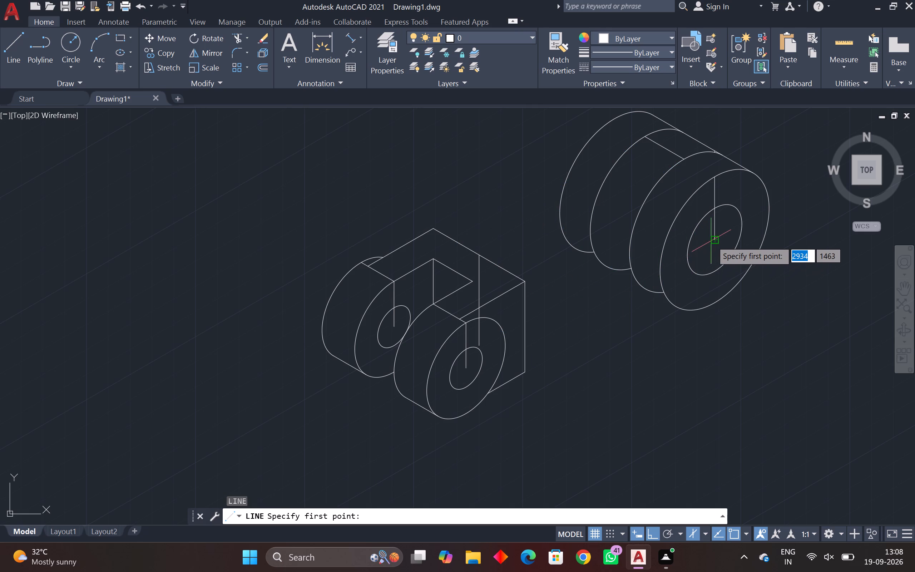
pyautogui.click(713, 240)
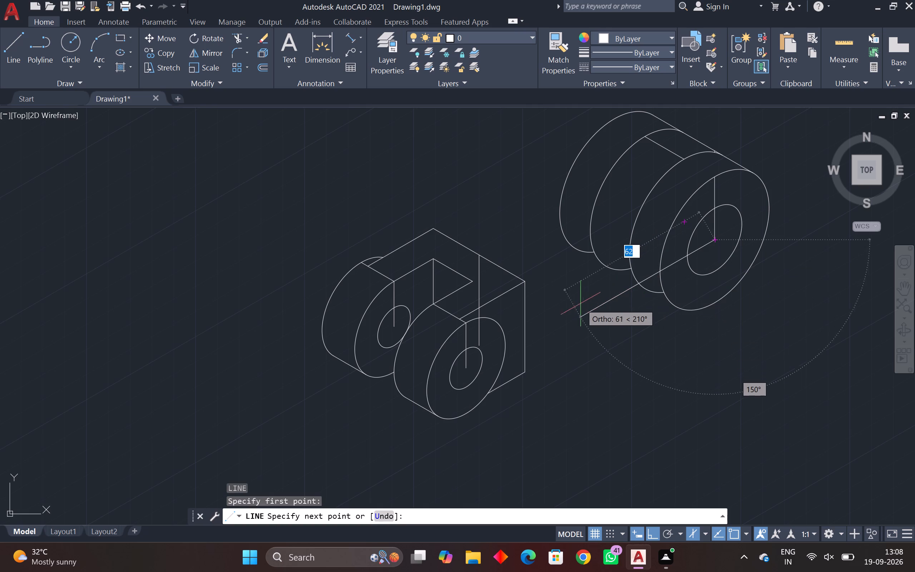
pyautogui.press('8')
pyautogui.press('5')
pyautogui.press('Return')
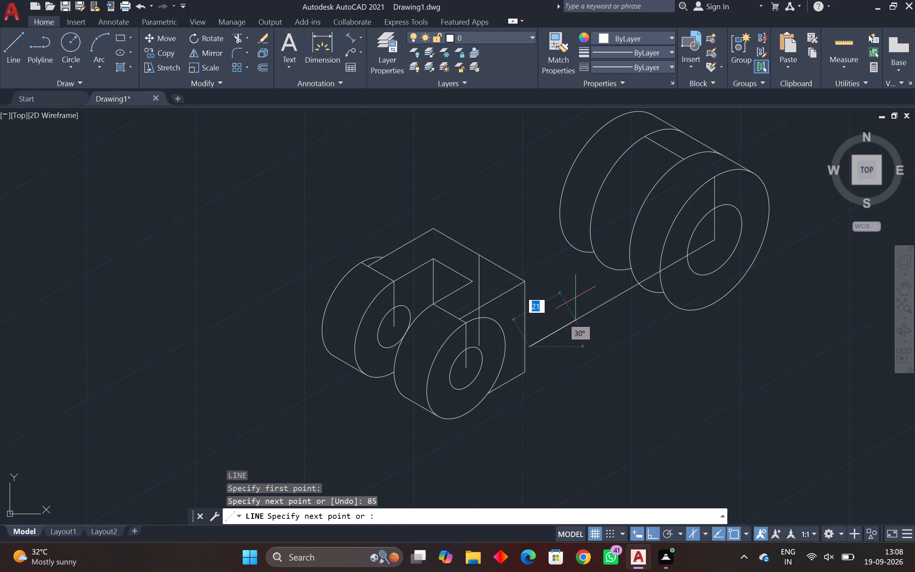
pyautogui.press('Escape')
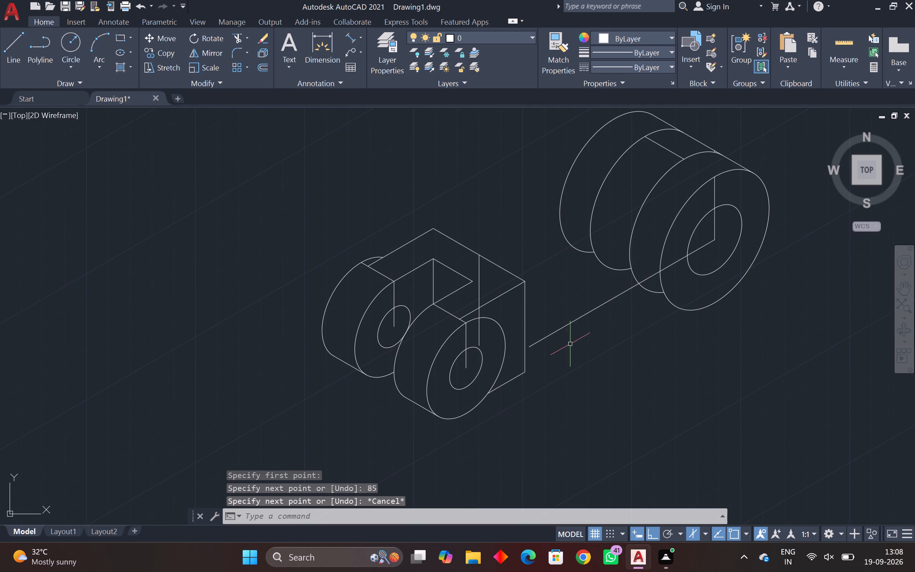
# Move the end plate and its lugs from the front lug's hole centre to the free end of the 85 mm line.
pyautogui.moveTo(520, 236); pyautogui.dragTo(518, 242)
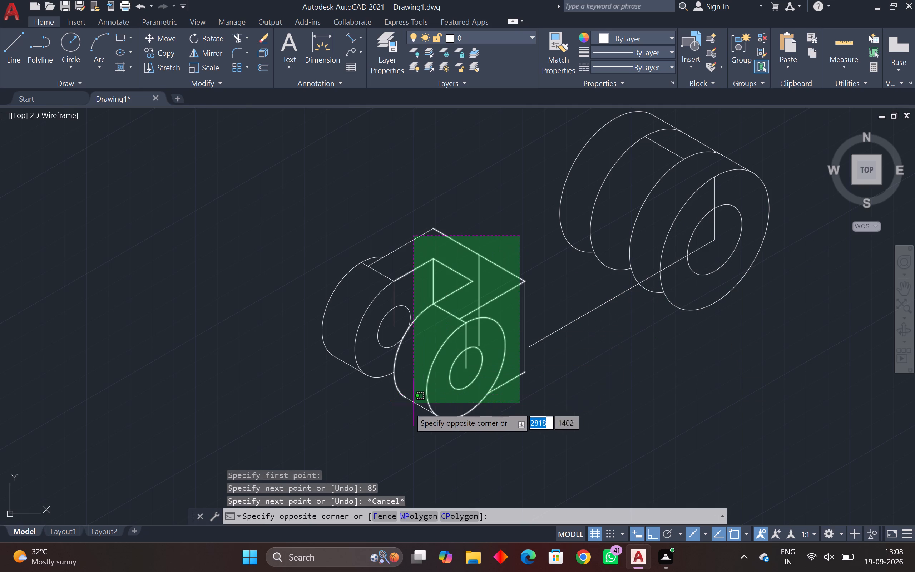
pyautogui.click(380, 429)
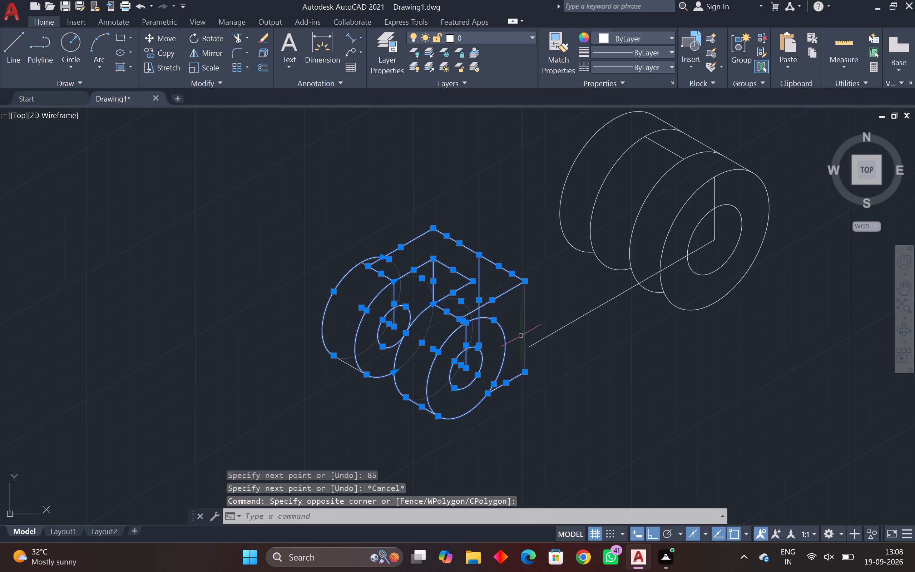
pyautogui.moveTo(533, 304); pyautogui.dragTo(523, 312)
pyautogui.click(515, 320)
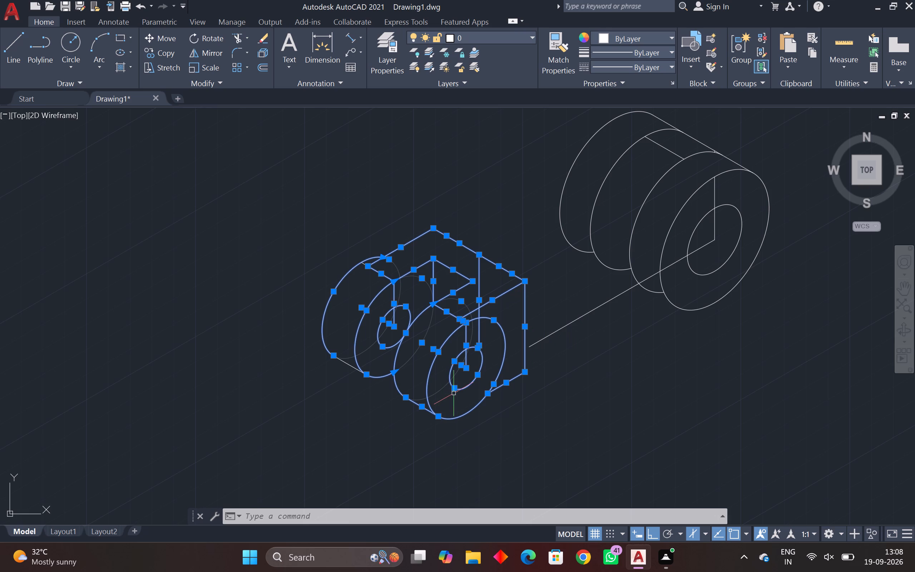
pyautogui.write('m')
pyautogui.press('space')
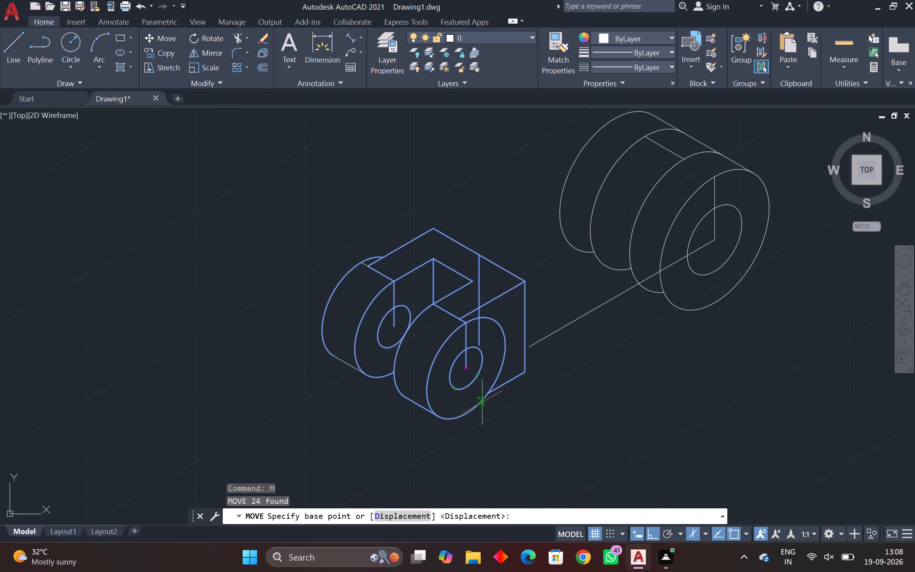
pyautogui.click(466, 368)
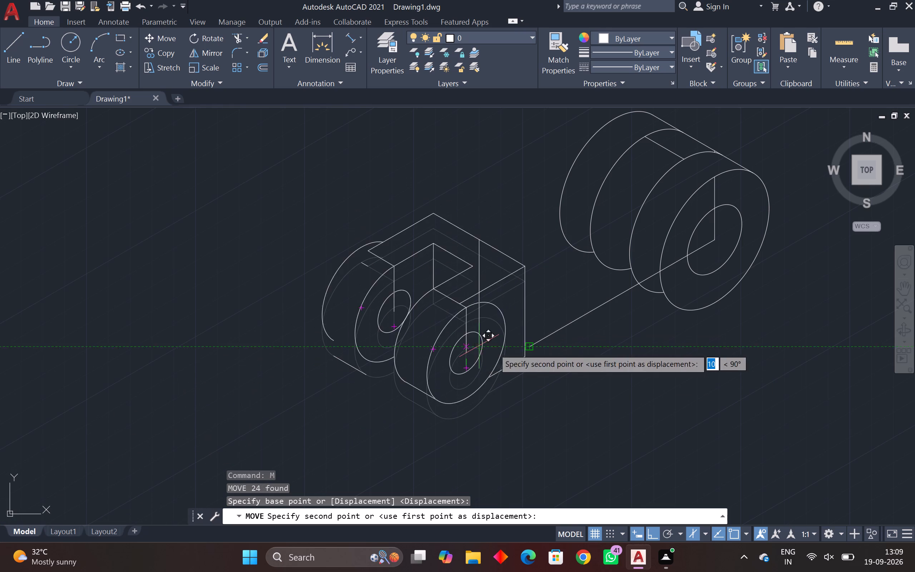
pyautogui.scroll(3, 527, 356)
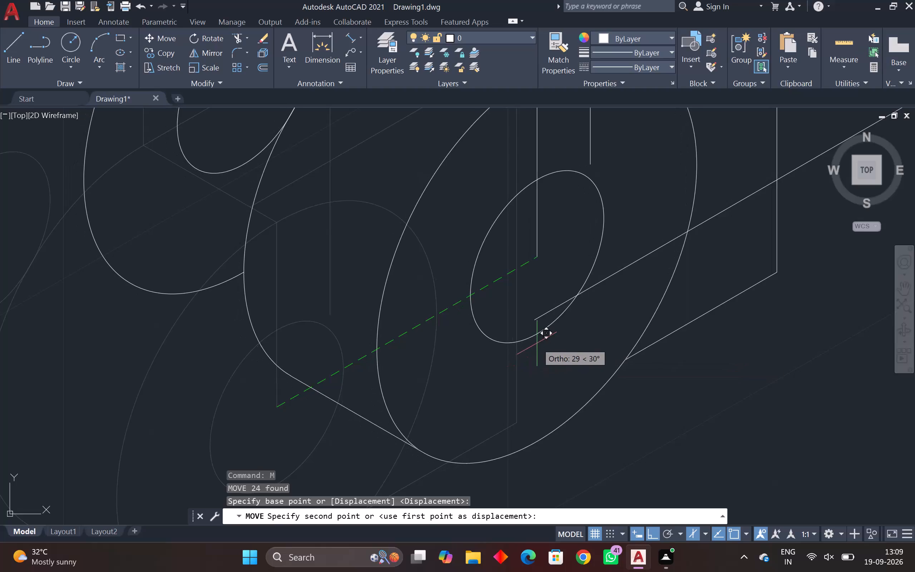
pyautogui.click(534, 322)
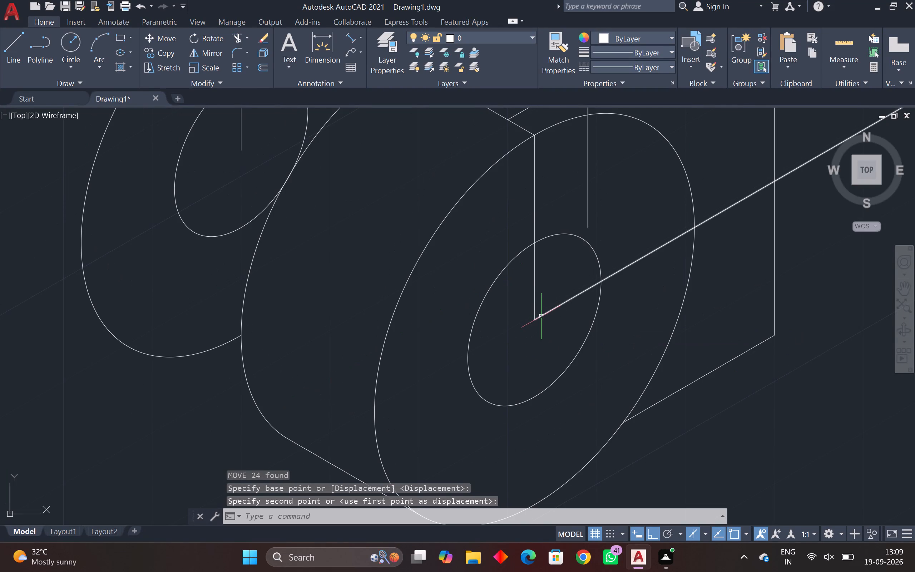
pyautogui.scroll(-4, 527, 362)
pyautogui.moveTo(522, 362); pyautogui.dragTo(421, 389, button='middle')
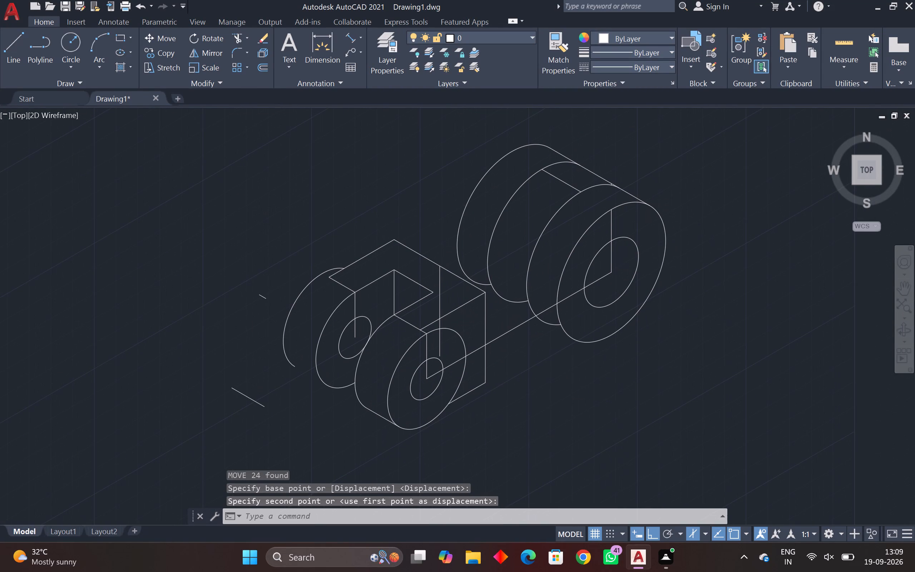
pyautogui.press('Escape')
pyautogui.press('Escape')
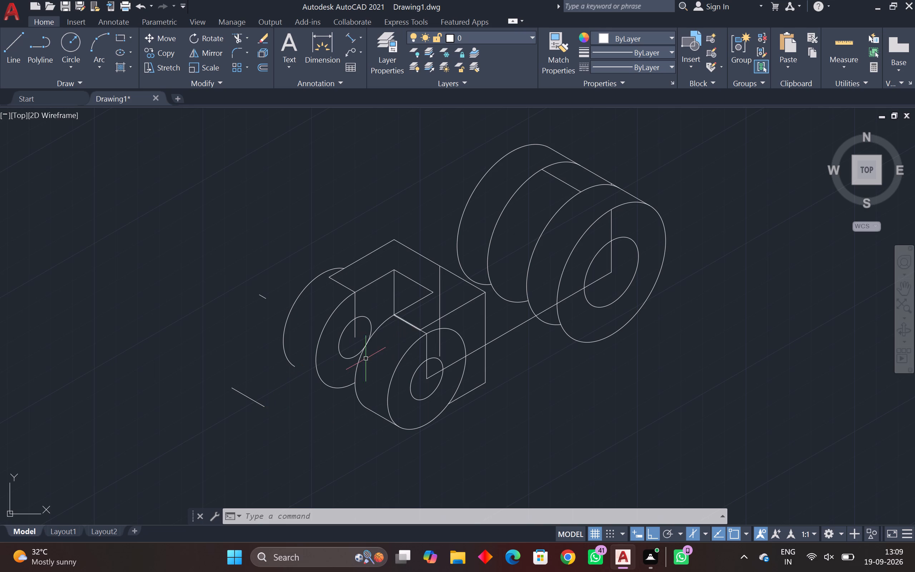
pyautogui.press('Escape')
pyautogui.press('Escape')
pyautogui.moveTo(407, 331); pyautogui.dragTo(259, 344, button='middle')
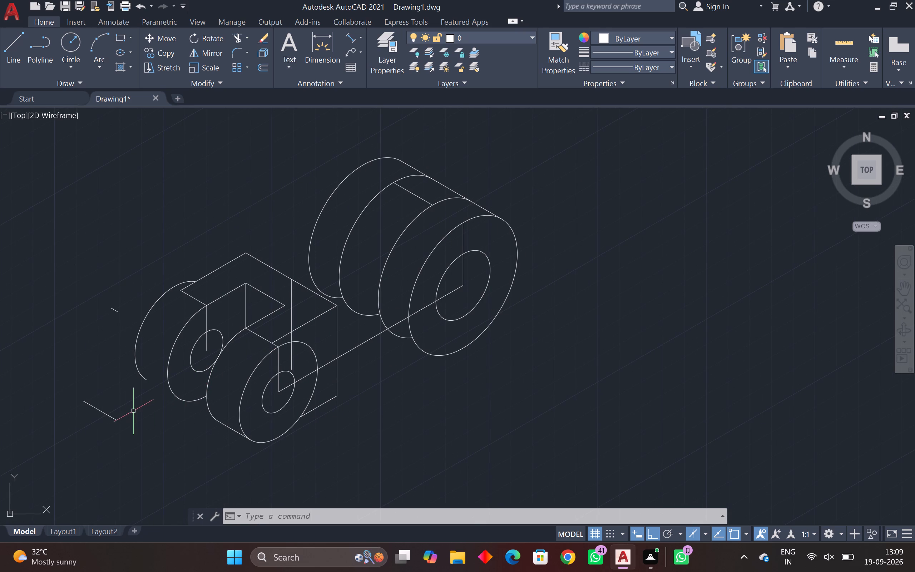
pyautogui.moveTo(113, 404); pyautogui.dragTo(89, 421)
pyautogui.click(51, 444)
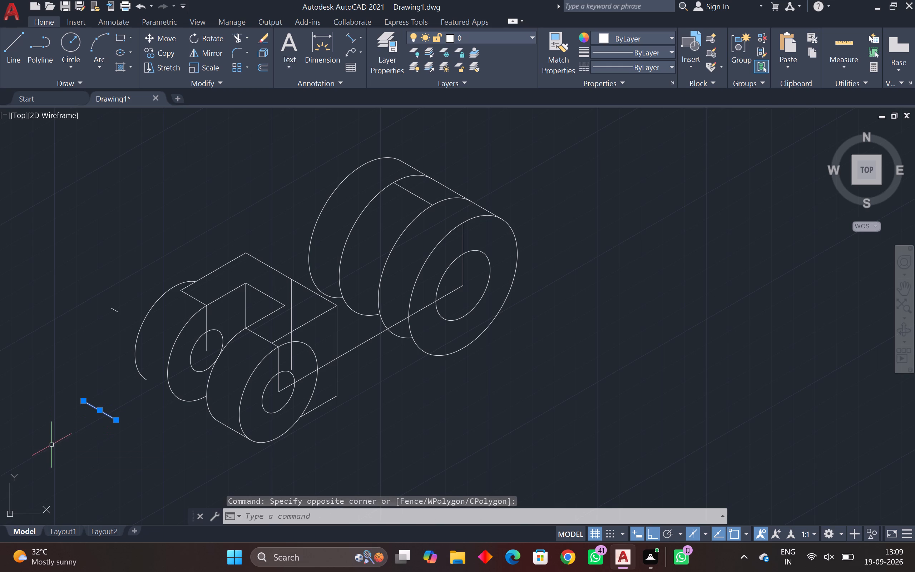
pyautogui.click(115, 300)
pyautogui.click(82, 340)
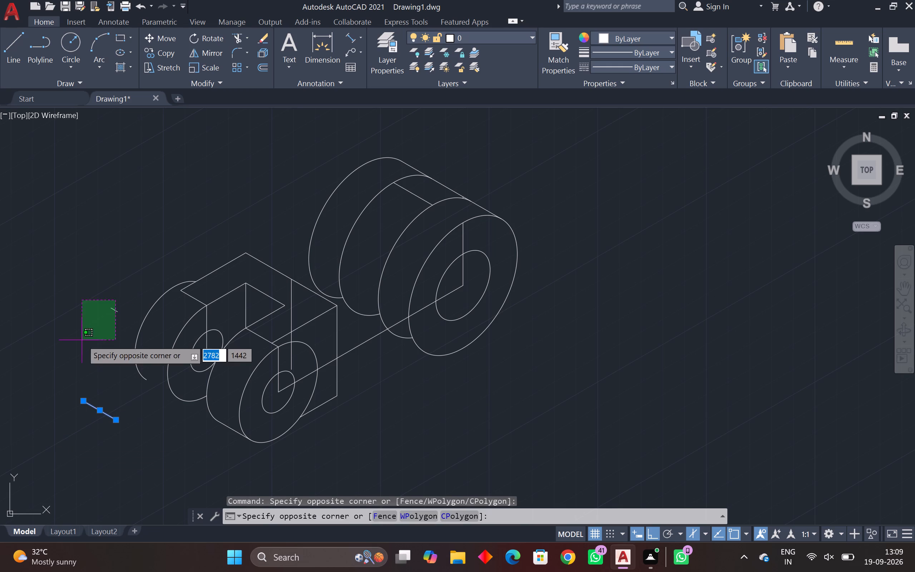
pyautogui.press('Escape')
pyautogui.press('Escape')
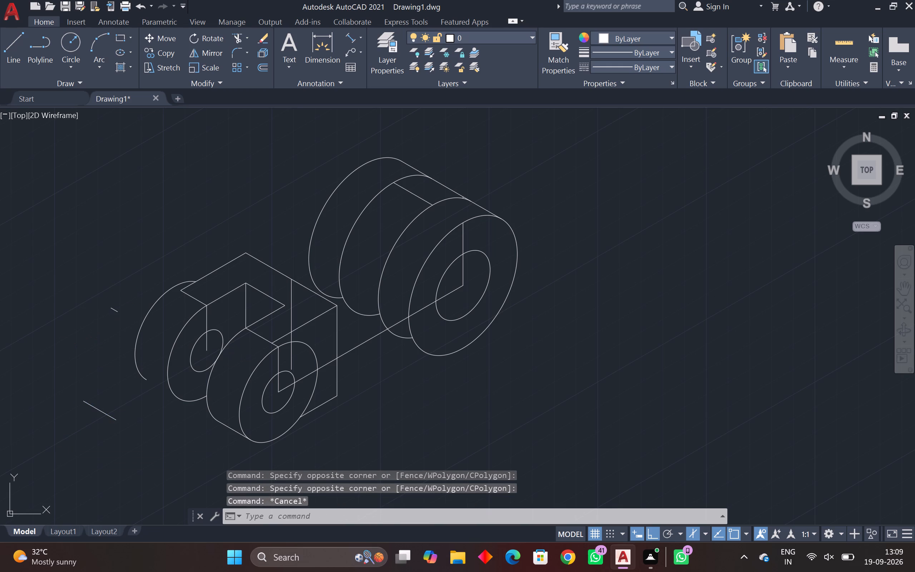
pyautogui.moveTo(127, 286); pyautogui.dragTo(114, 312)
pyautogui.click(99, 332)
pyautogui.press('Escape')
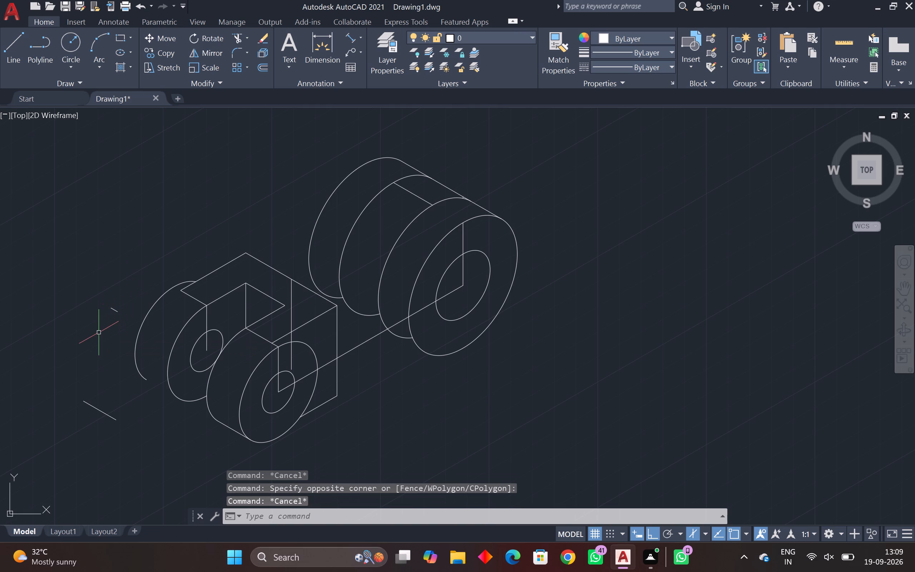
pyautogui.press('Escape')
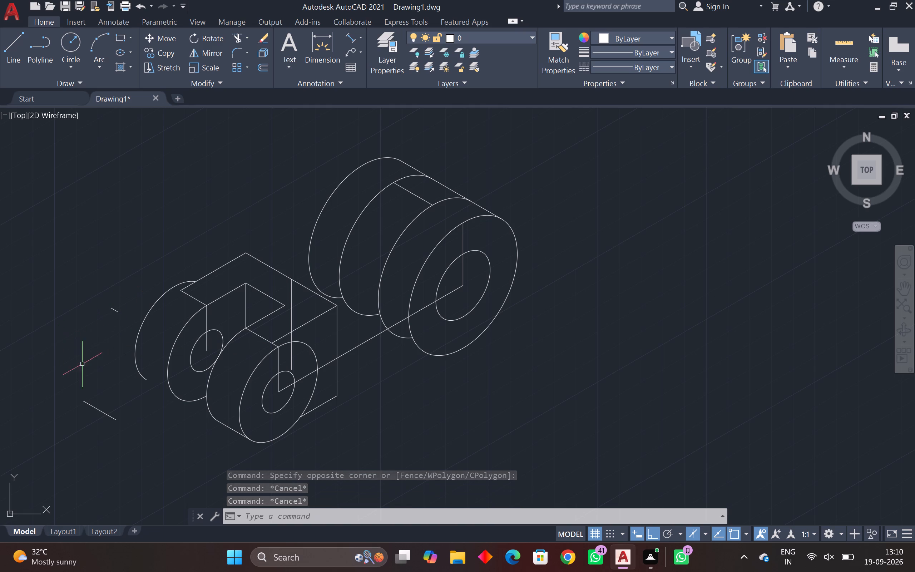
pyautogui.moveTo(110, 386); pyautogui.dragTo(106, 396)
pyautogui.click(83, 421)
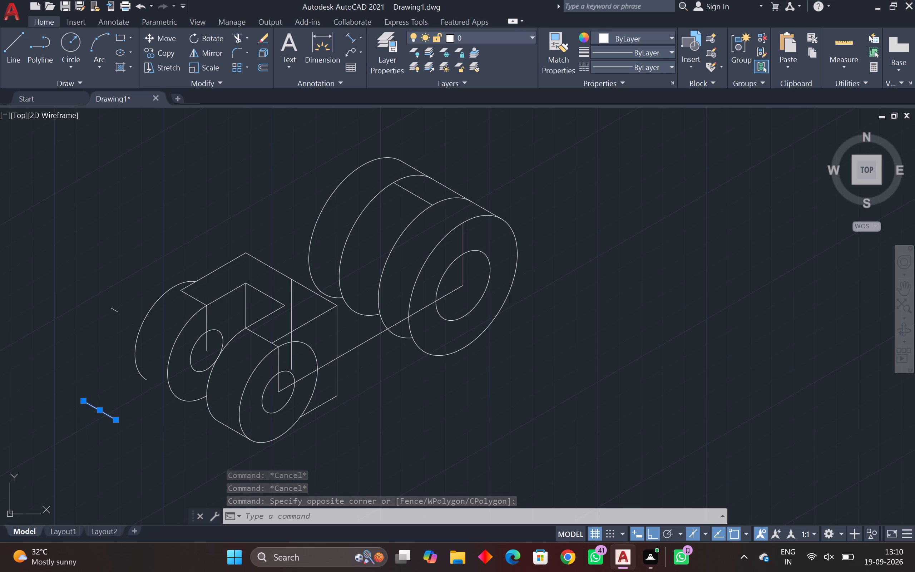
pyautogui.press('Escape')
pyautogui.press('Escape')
# Select the longer stray edge line left behind beside the moved rear lug.
pyautogui.moveTo(104, 394); pyautogui.dragTo(95, 404)
pyautogui.click(90, 410)
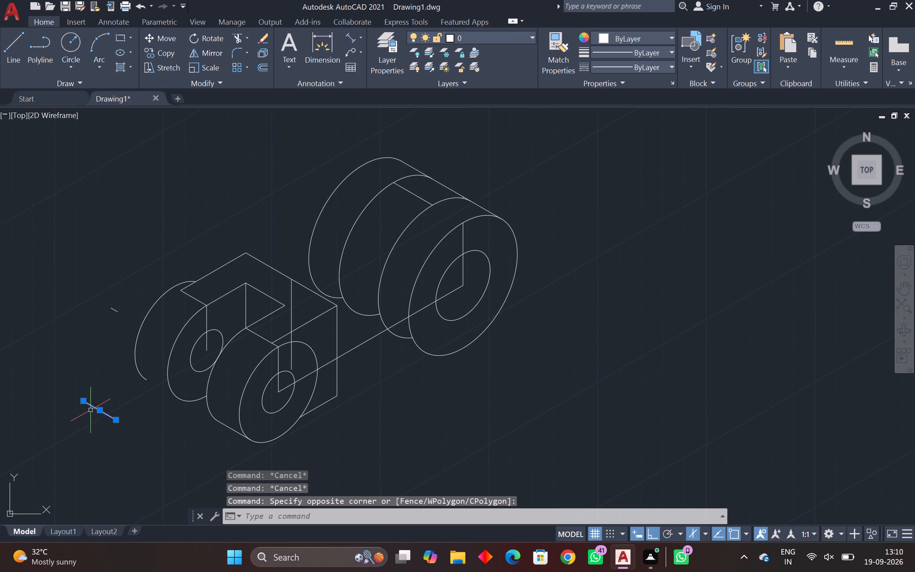
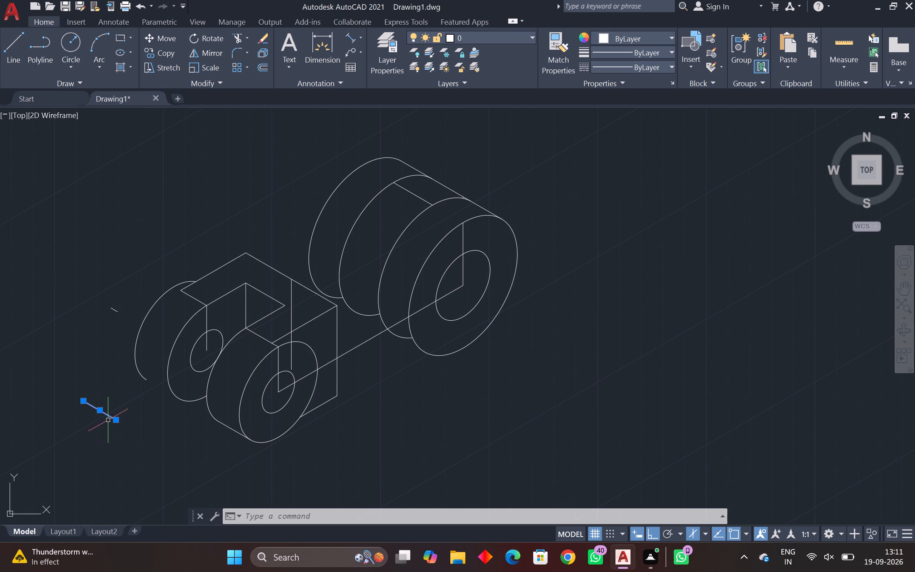
# Undo the last move of the end plate and its lugs.
pyautogui.hotkey('ctrl', 'z')
pyautogui.hotkey('ctrl', 'z')
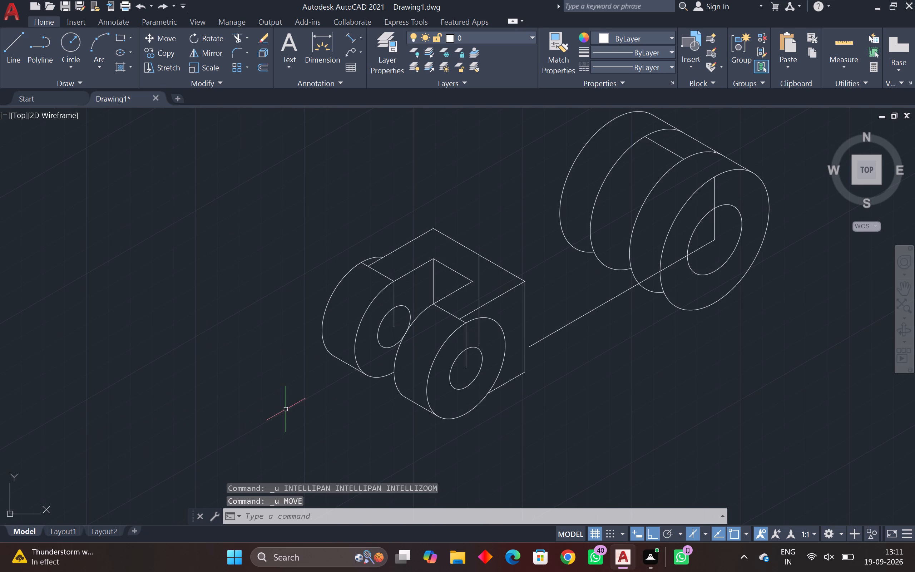
pyautogui.press('Escape')
pyautogui.press('Escape')
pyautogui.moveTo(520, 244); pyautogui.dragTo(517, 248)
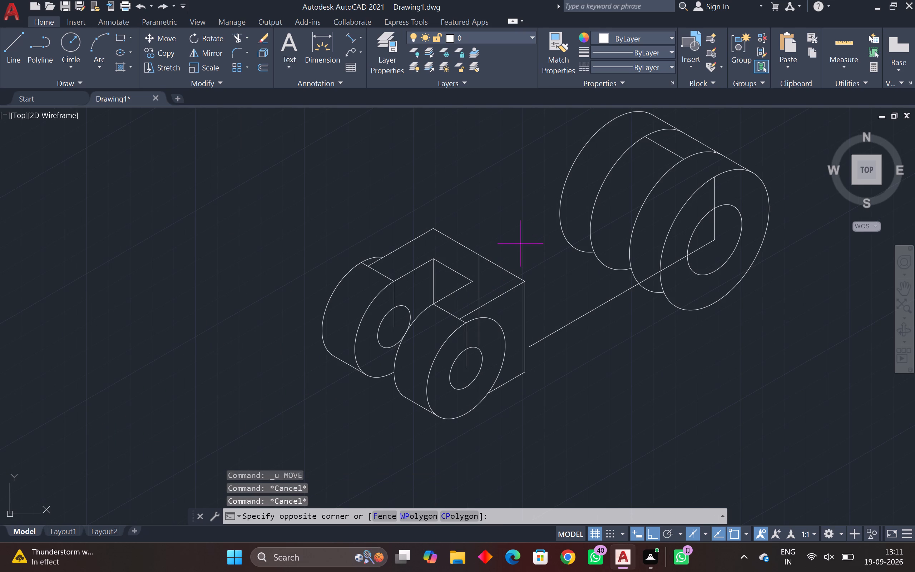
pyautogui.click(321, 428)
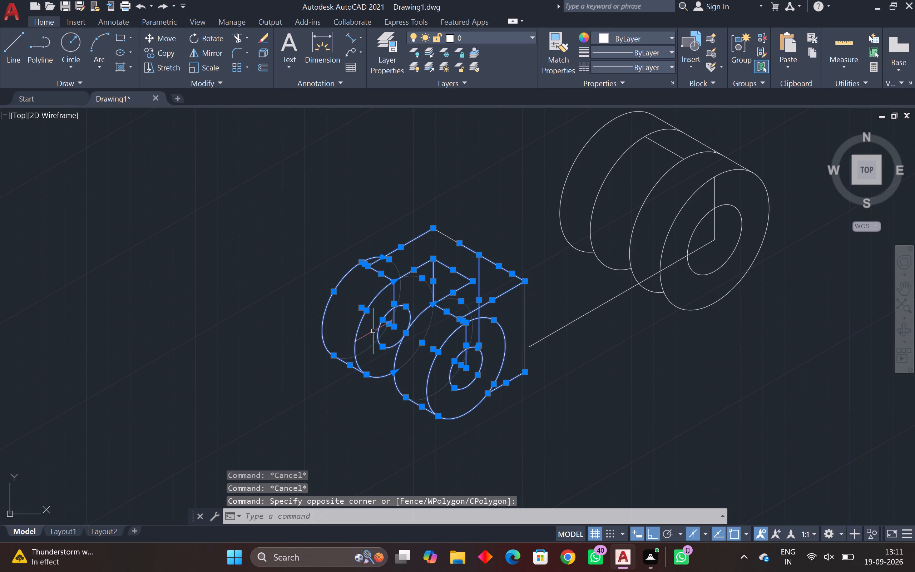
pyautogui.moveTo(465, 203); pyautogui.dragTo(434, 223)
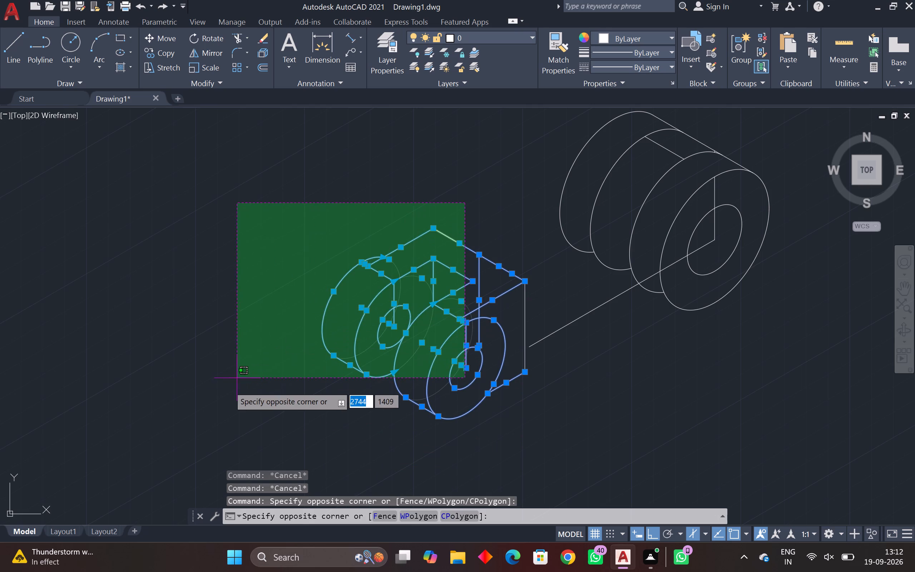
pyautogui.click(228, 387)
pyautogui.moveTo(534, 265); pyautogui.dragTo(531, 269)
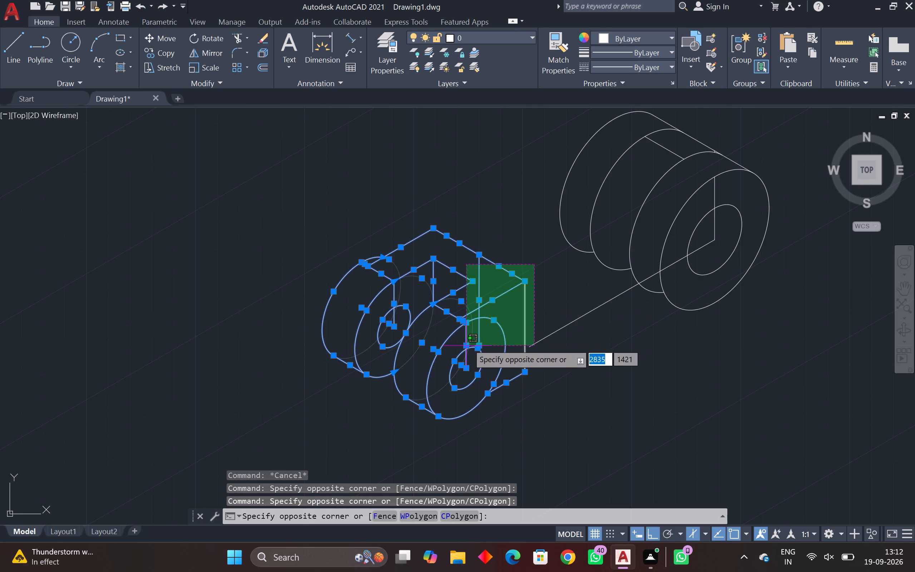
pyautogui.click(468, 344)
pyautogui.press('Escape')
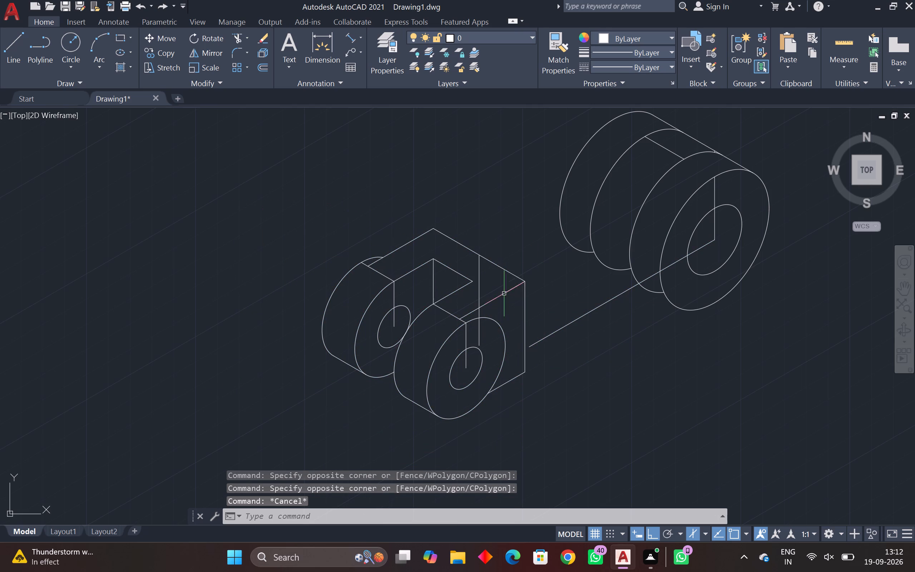
# Move the complete end plate, lugs and all edge lines from the front lug's hole centre to the free end of the 85 mm line.
pyautogui.moveTo(512, 222); pyautogui.dragTo(503, 234)
pyautogui.click(289, 413)
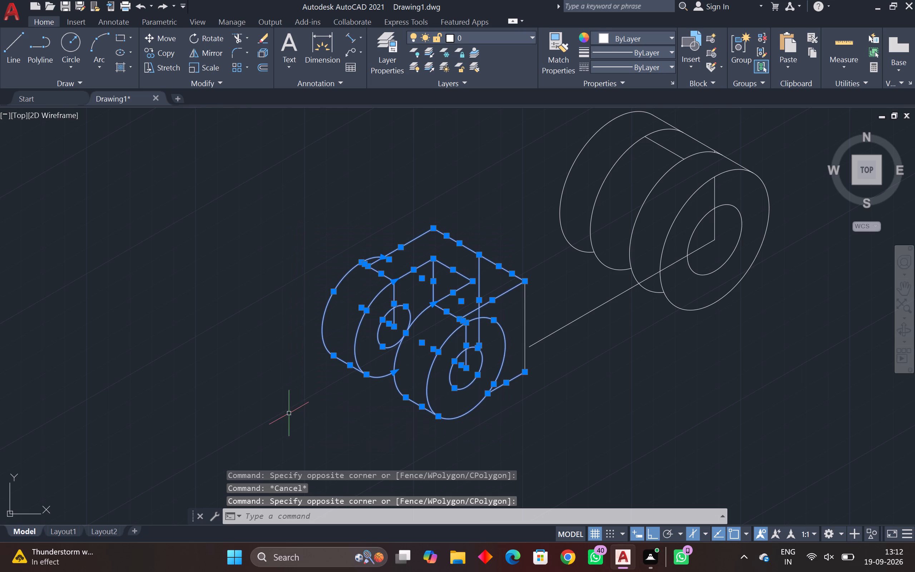
pyautogui.moveTo(526, 296); pyautogui.dragTo(522, 300)
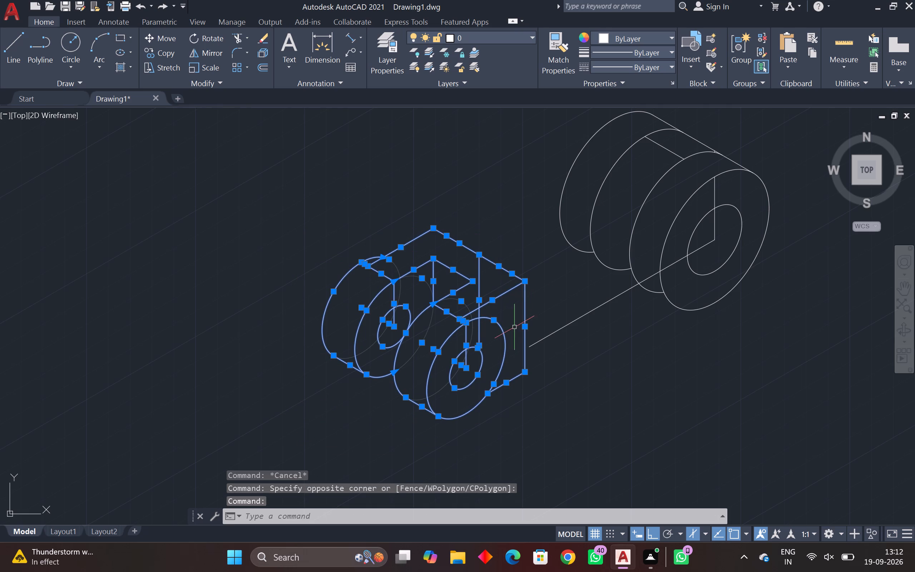
pyautogui.moveTo(556, 285); pyautogui.dragTo(521, 314)
pyautogui.click(473, 315)
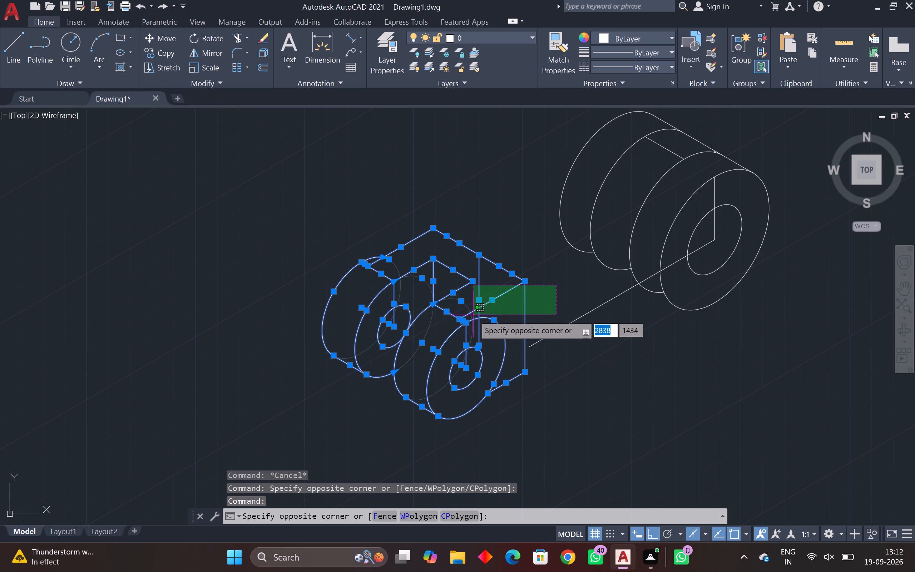
pyautogui.moveTo(544, 376); pyautogui.dragTo(534, 378)
pyautogui.click(487, 380)
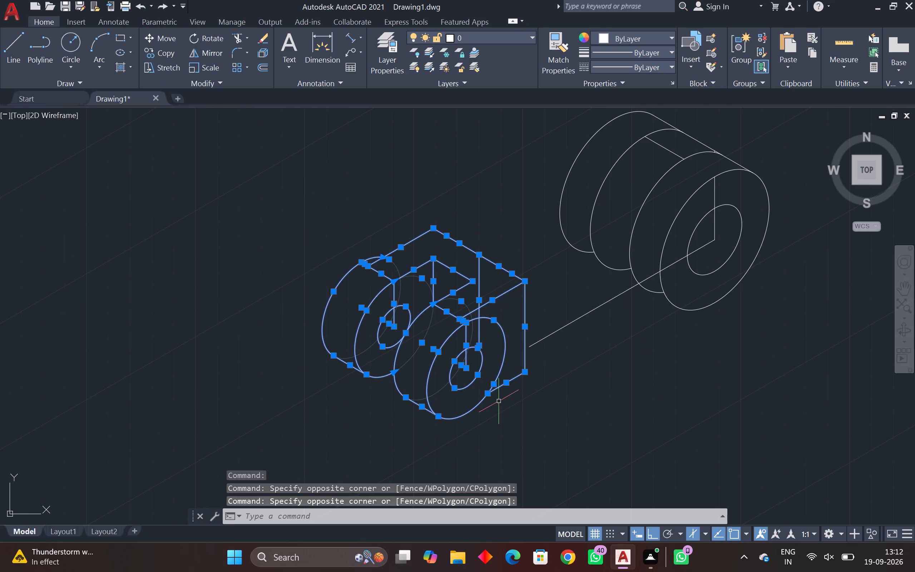
pyautogui.press('m')
pyautogui.press('space')
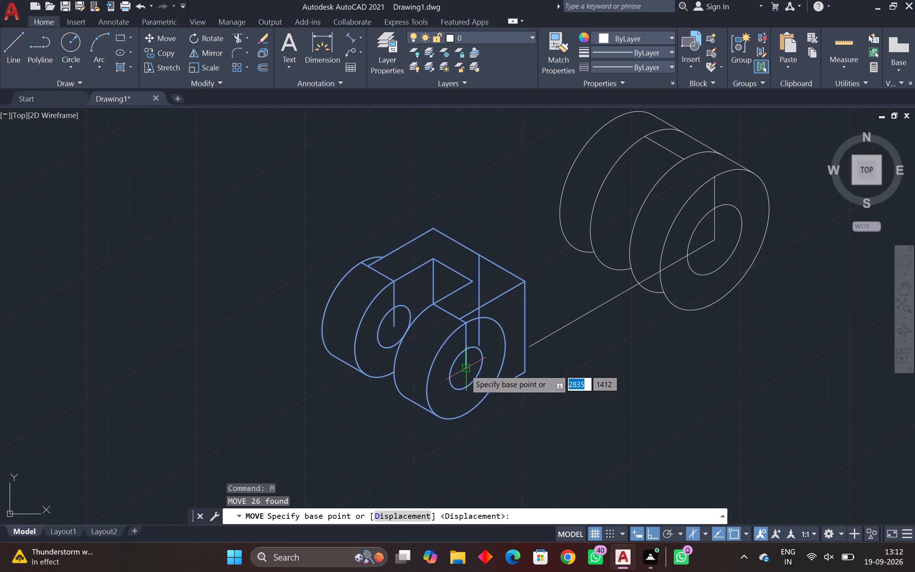
pyautogui.click(464, 369)
pyautogui.scroll(3, 513, 359)
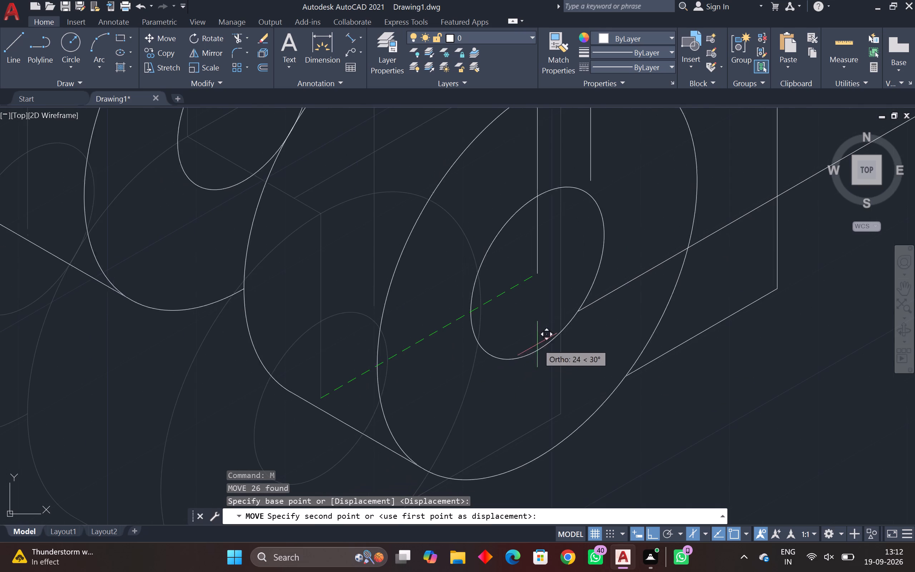
pyautogui.click(577, 313)
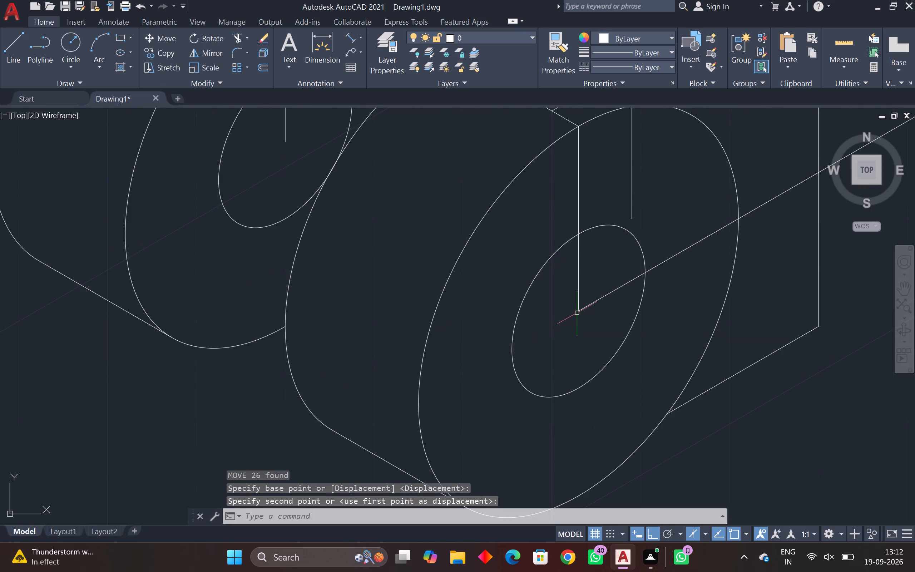
pyautogui.scroll(-3, 579, 338)
pyautogui.moveTo(578, 339); pyautogui.dragTo(348, 509, button='middle')
pyautogui.press('Escape')
pyautogui.press('Escape')
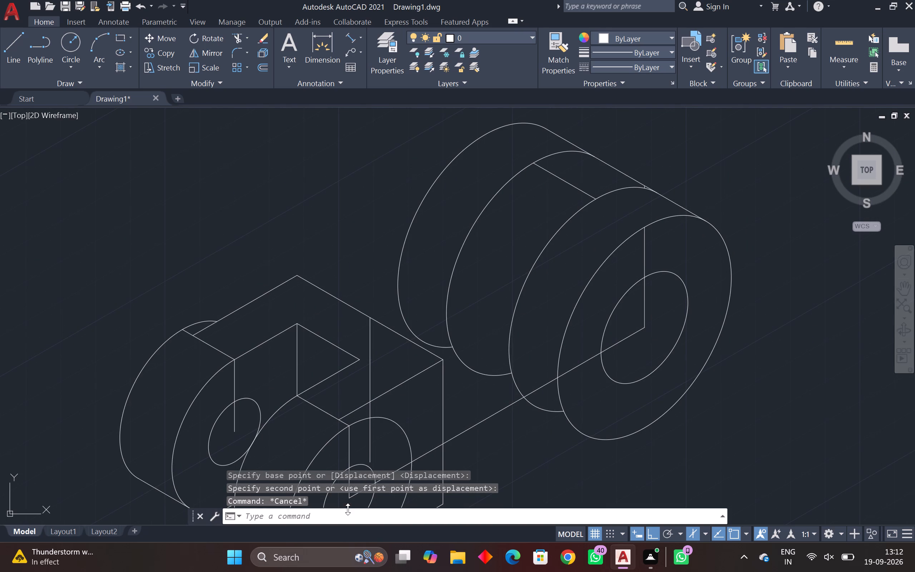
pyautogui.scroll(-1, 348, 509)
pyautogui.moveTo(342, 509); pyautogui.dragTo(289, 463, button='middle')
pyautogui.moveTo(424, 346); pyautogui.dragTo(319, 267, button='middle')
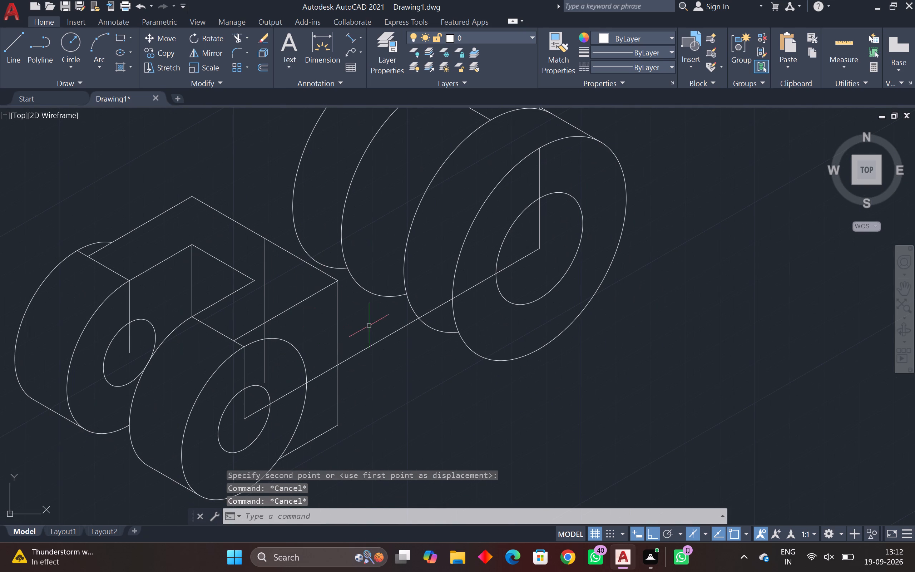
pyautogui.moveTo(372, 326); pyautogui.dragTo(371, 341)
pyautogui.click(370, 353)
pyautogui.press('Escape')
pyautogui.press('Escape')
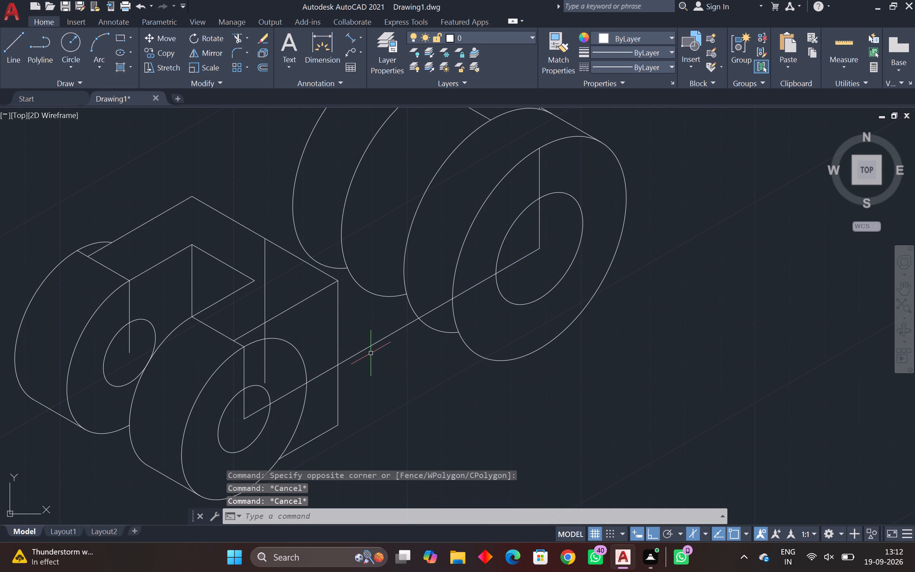
# Erase the 85 mm centre-distance line between the front lug's hole and the cylinder's bore.
pyautogui.click(373, 353)
pyautogui.click(359, 325)
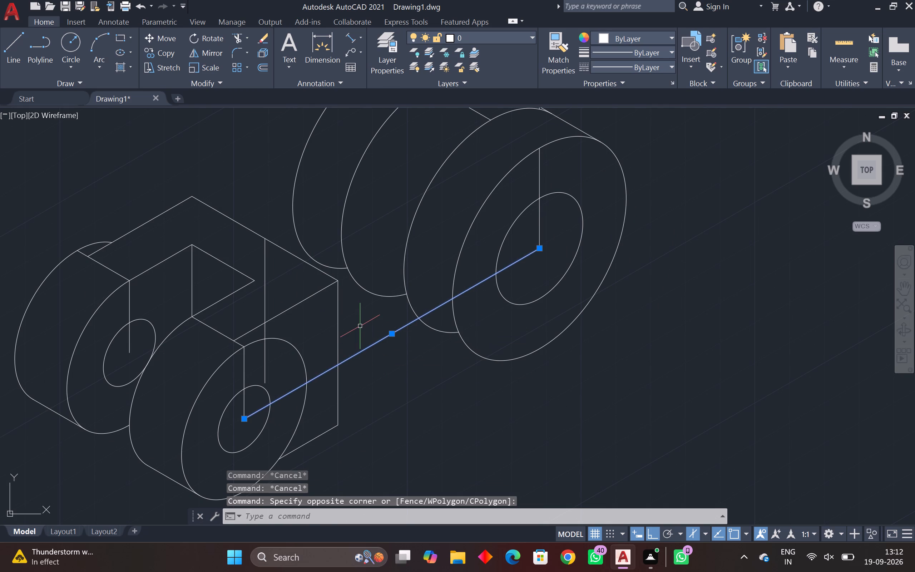
pyautogui.press('Delete')
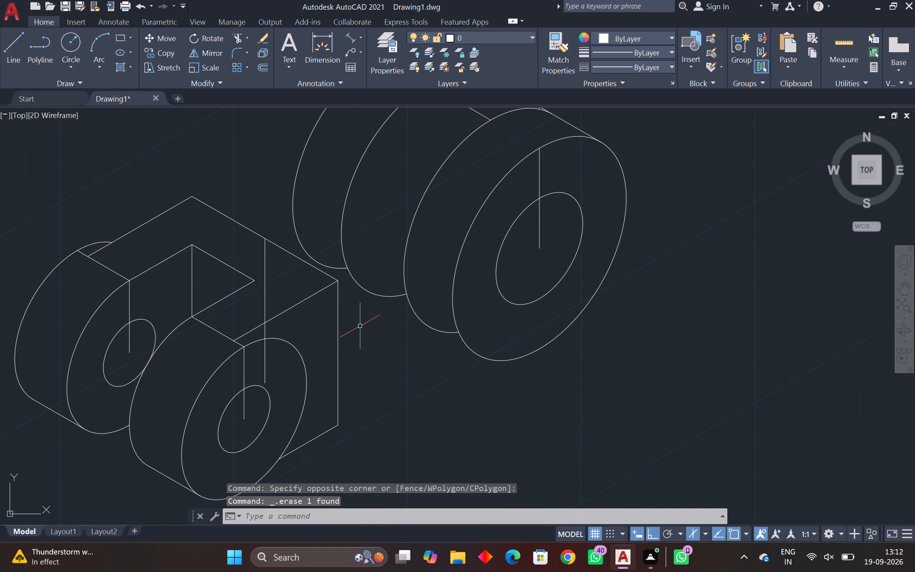
# Draw an arm edge line about 60 mm long at 30° from the slot's front inner top corner past the cylinder's front flange edge.
pyautogui.write('l')
pyautogui.press('space')
pyautogui.moveTo(315, 272); pyautogui.dragTo(328, 381, button='middle')
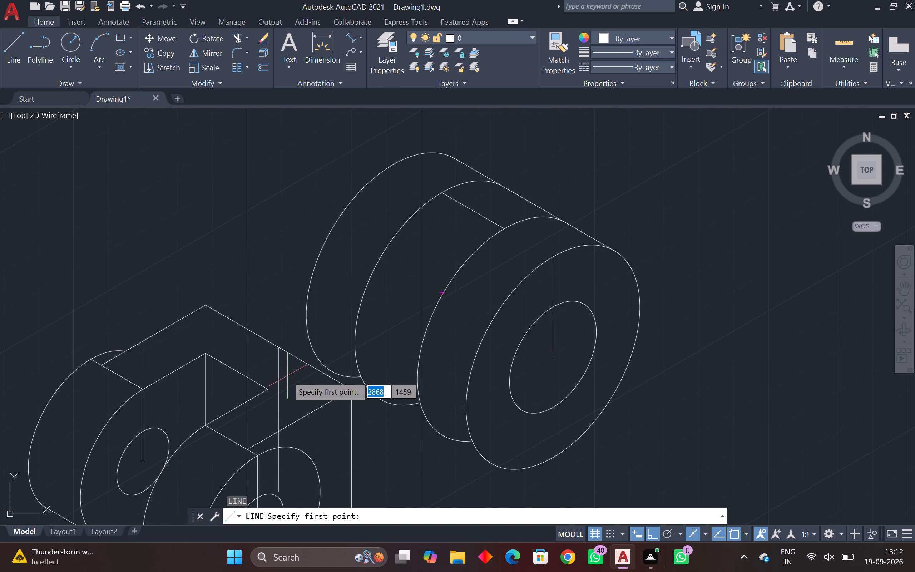
pyautogui.click(267, 389)
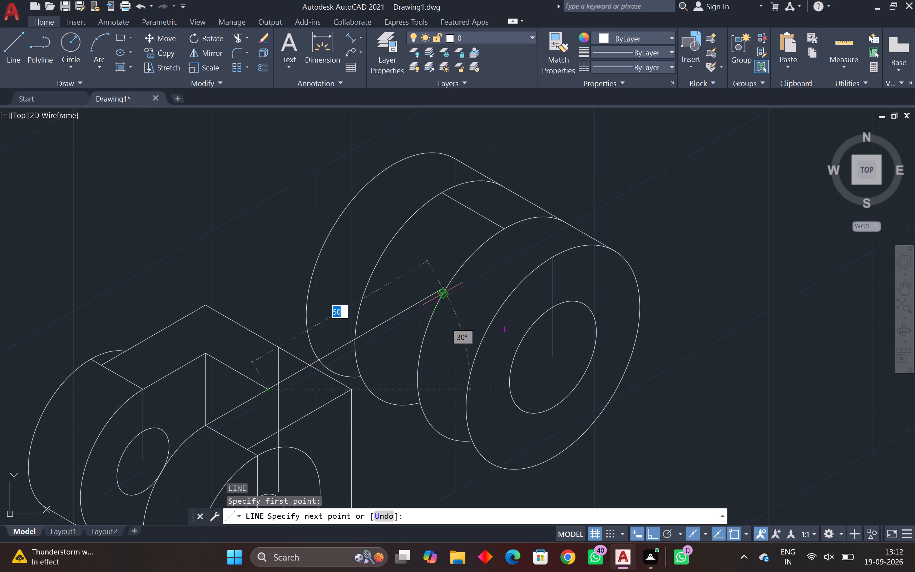
pyautogui.click(479, 288)
pyautogui.press('Escape')
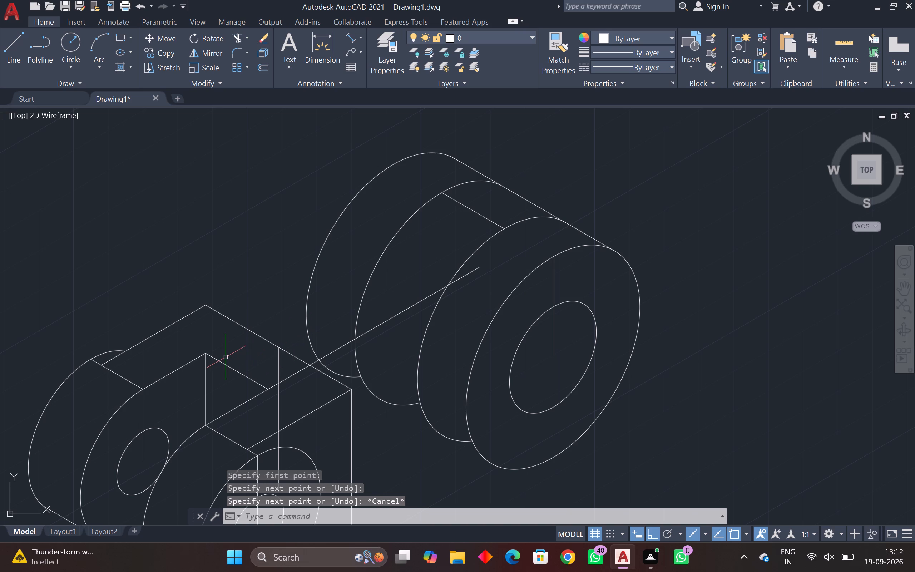
# Draw a parallel arm edge line at 30° from the slot's rear inner top corner across the cylinder's second ellipse.
pyautogui.write('l')
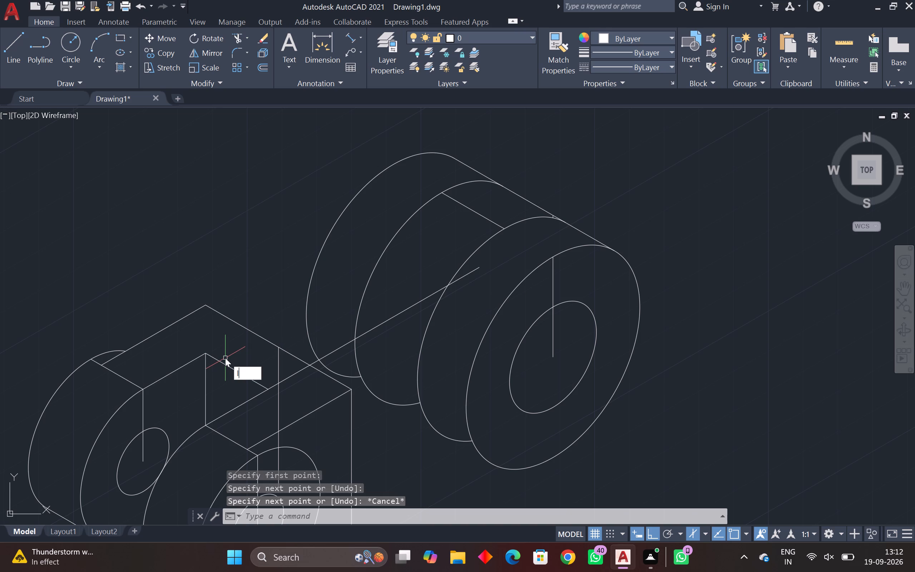
pyautogui.press('space')
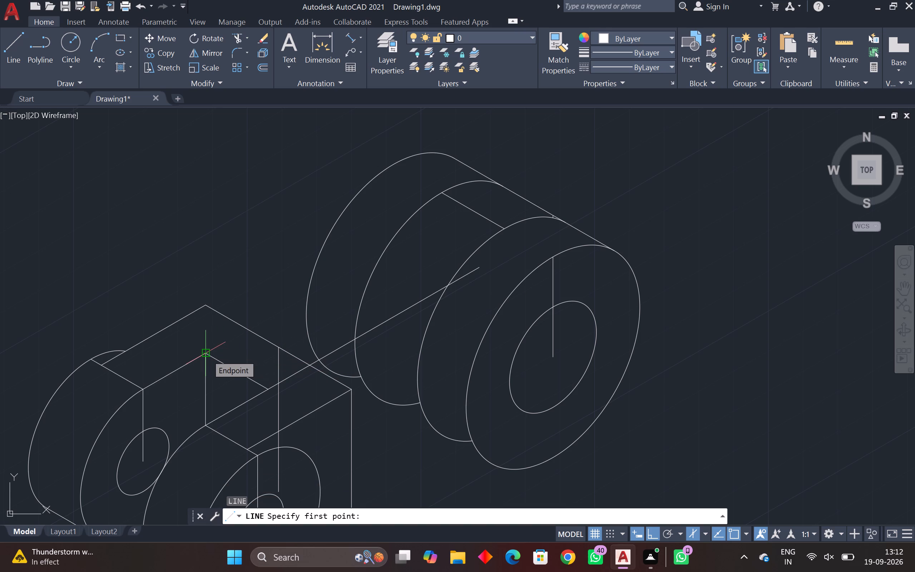
pyautogui.click(207, 355)
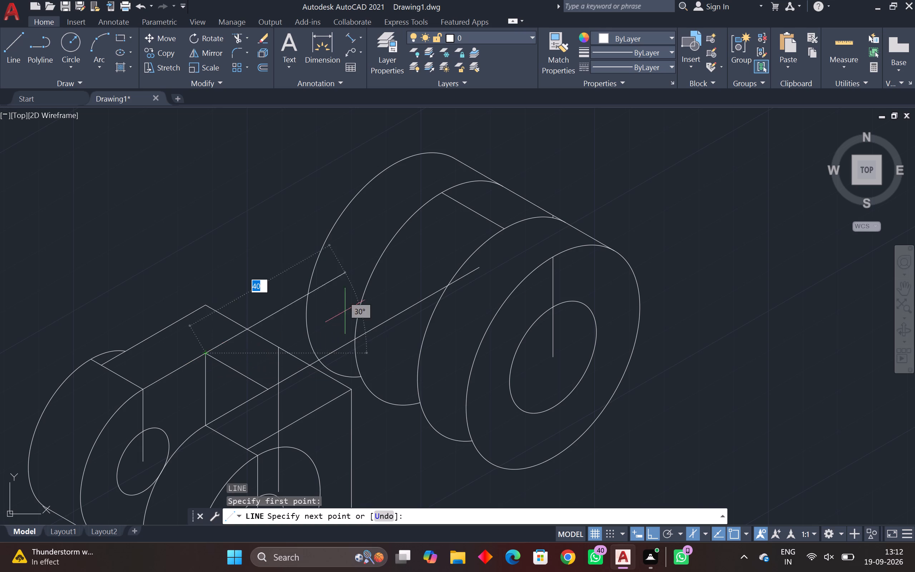
pyautogui.click(402, 298)
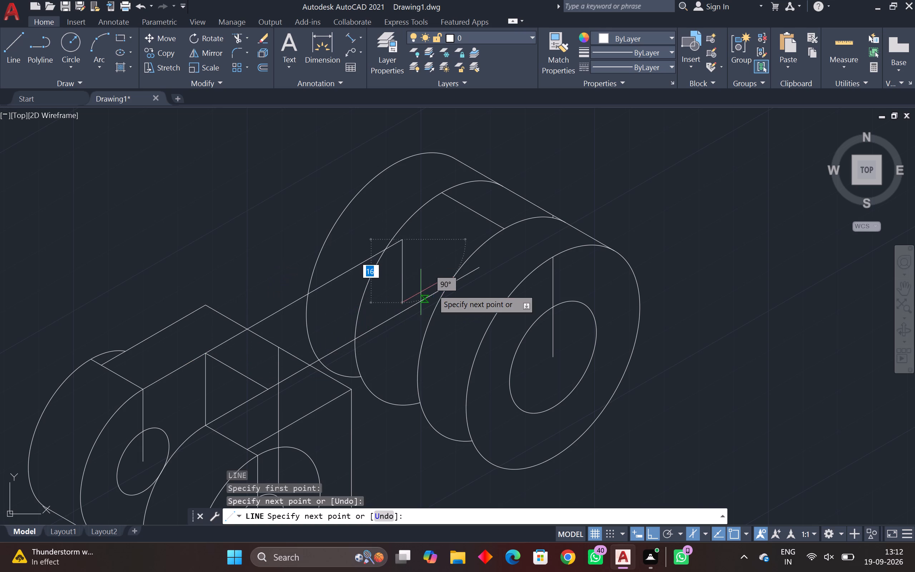
pyautogui.press('Escape')
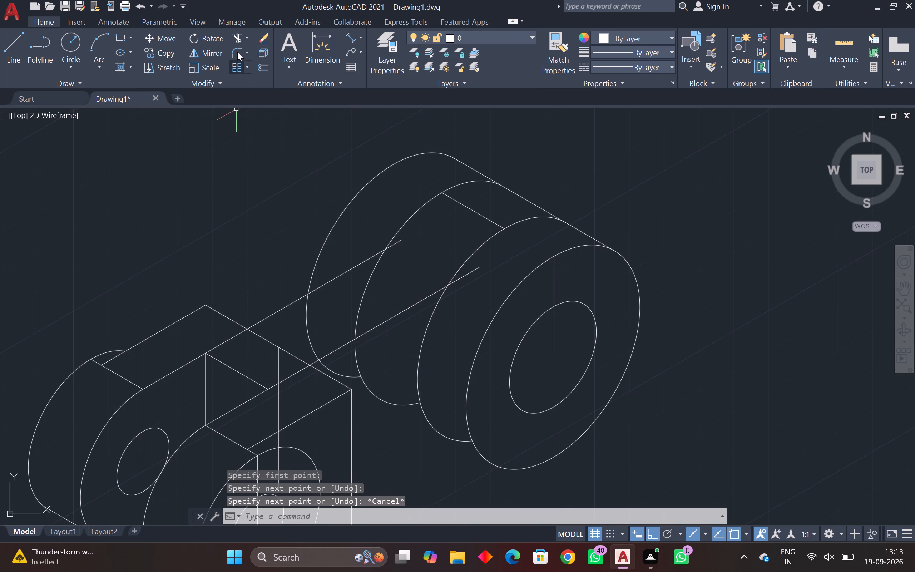
# Trim the overhanging ends of the two arm edge lines at the cylinder ellipses they cross.
pyautogui.click(239, 38)
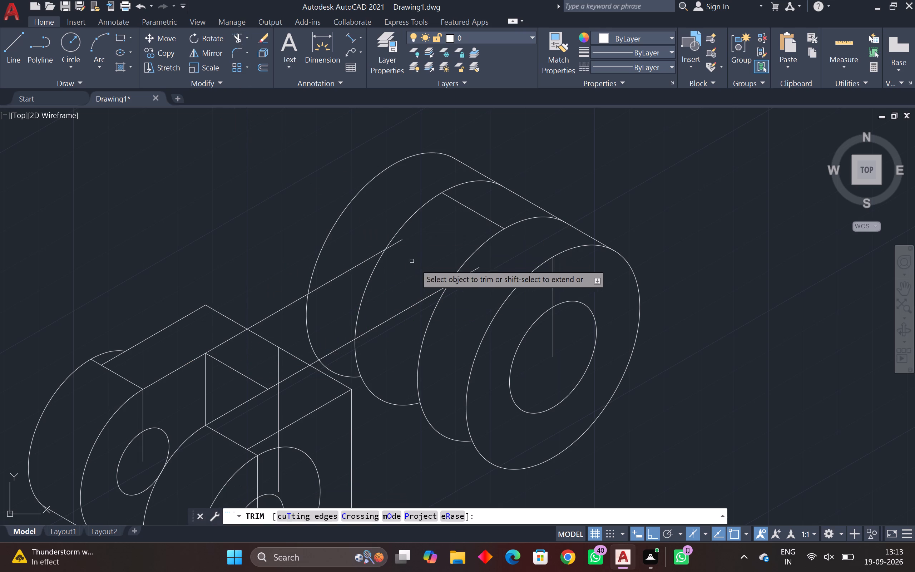
pyautogui.scroll(2, 403, 247)
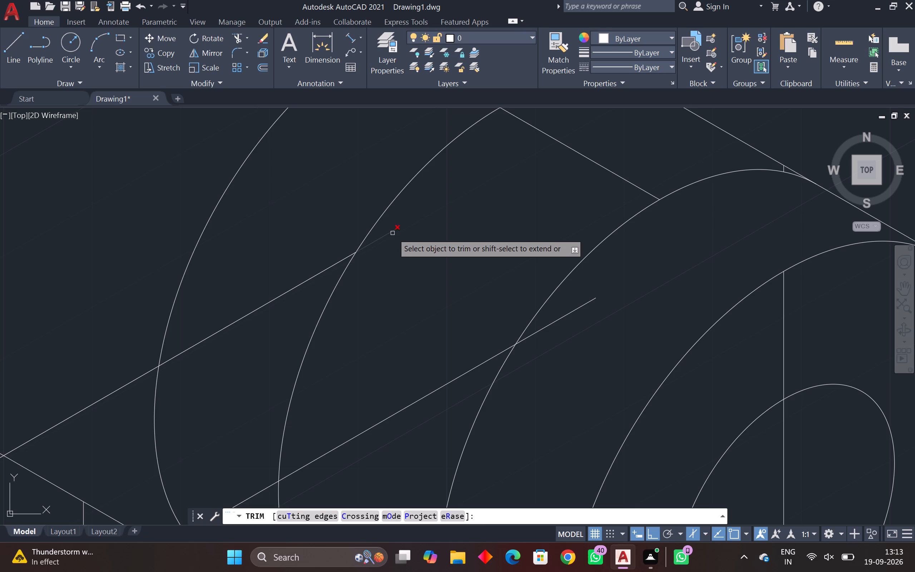
pyautogui.click(392, 233)
pyautogui.click(549, 322)
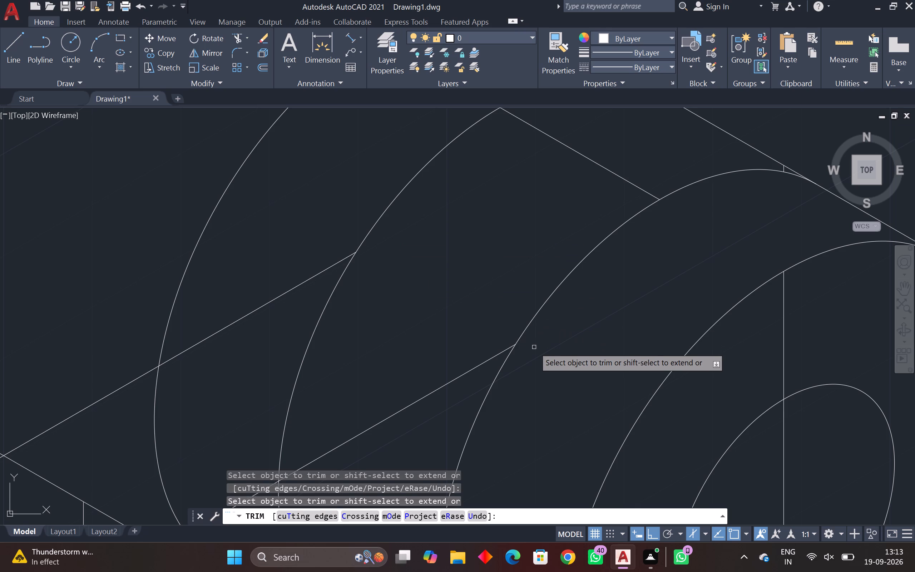
pyautogui.press('Escape')
pyautogui.press('Escape')
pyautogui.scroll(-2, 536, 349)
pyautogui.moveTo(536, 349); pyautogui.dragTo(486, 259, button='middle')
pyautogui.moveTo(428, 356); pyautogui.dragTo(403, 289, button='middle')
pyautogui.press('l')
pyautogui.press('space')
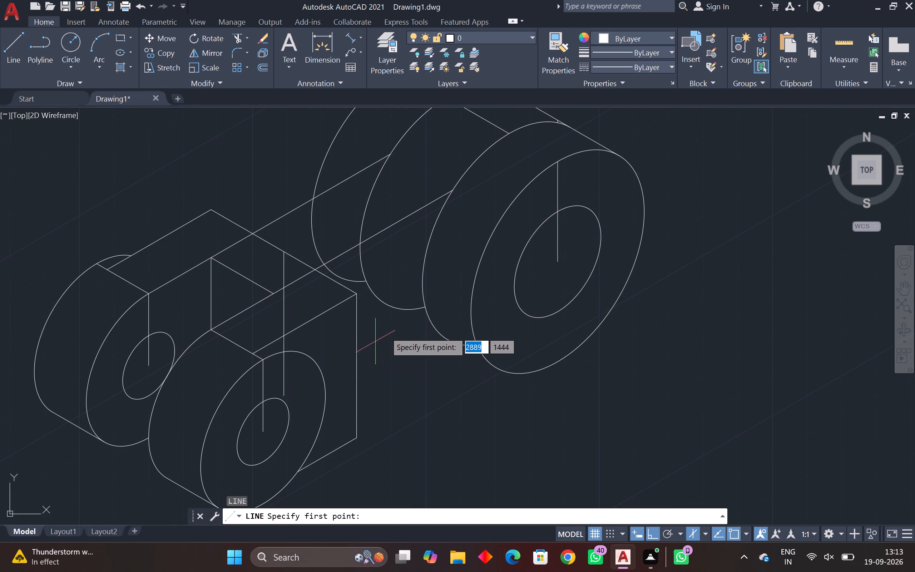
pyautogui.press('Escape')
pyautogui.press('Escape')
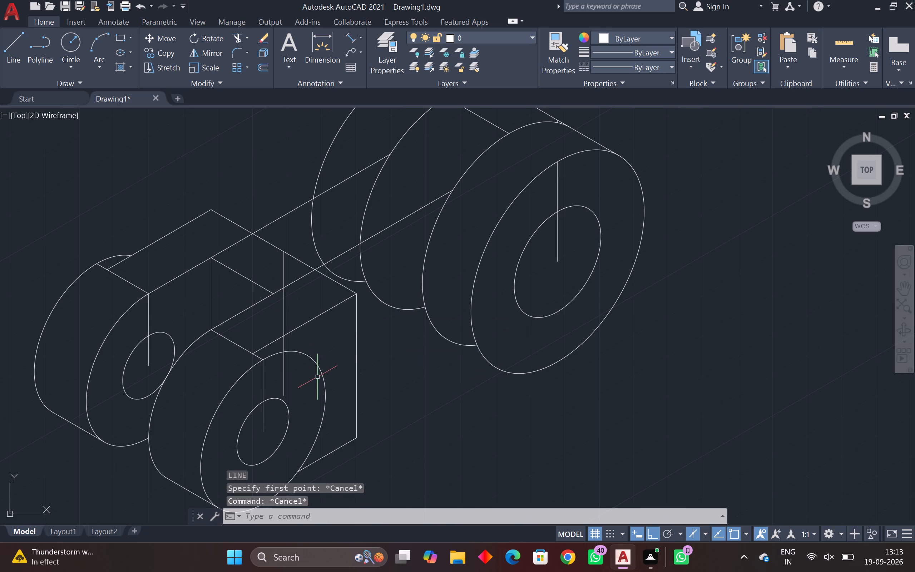
# Draw a lower arm edge line about 49 mm long at 30° from the lower end of the plate's vertical line into the cylinder.
pyautogui.write('l')
pyautogui.press('space')
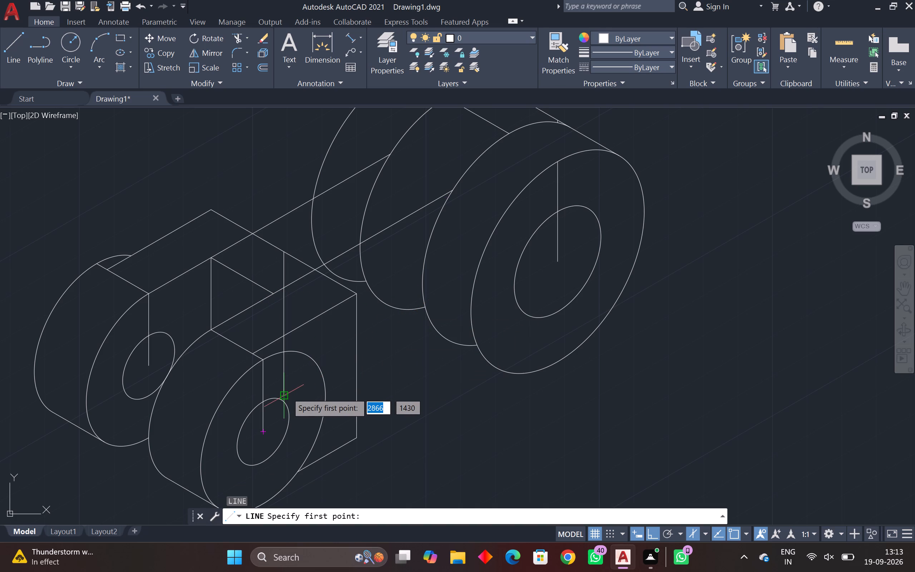
pyautogui.click(287, 393)
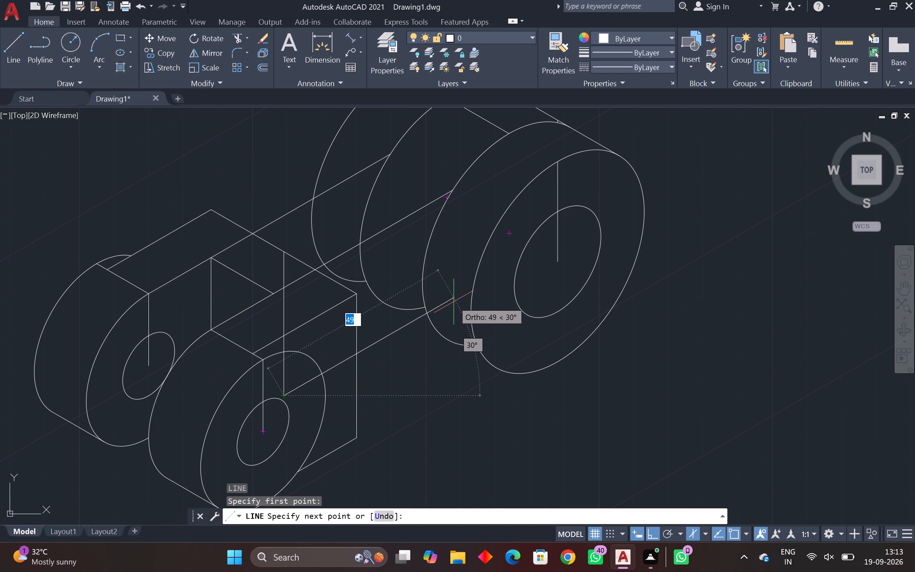
pyautogui.click(454, 302)
pyautogui.press('Escape')
pyautogui.press('Escape')
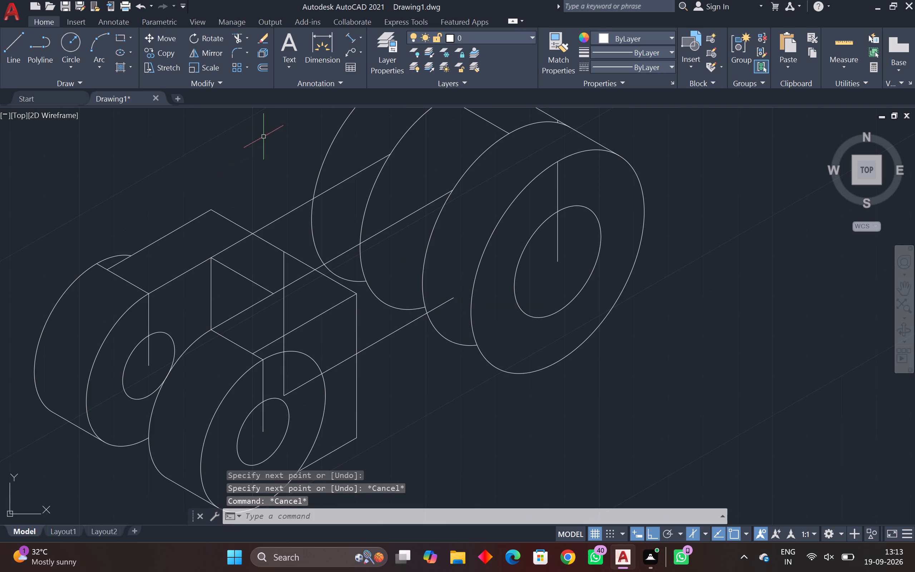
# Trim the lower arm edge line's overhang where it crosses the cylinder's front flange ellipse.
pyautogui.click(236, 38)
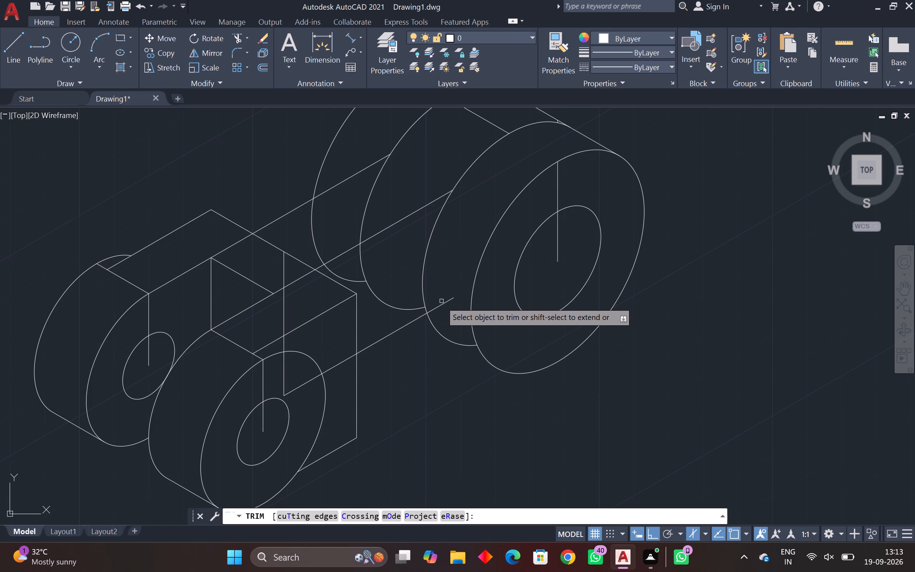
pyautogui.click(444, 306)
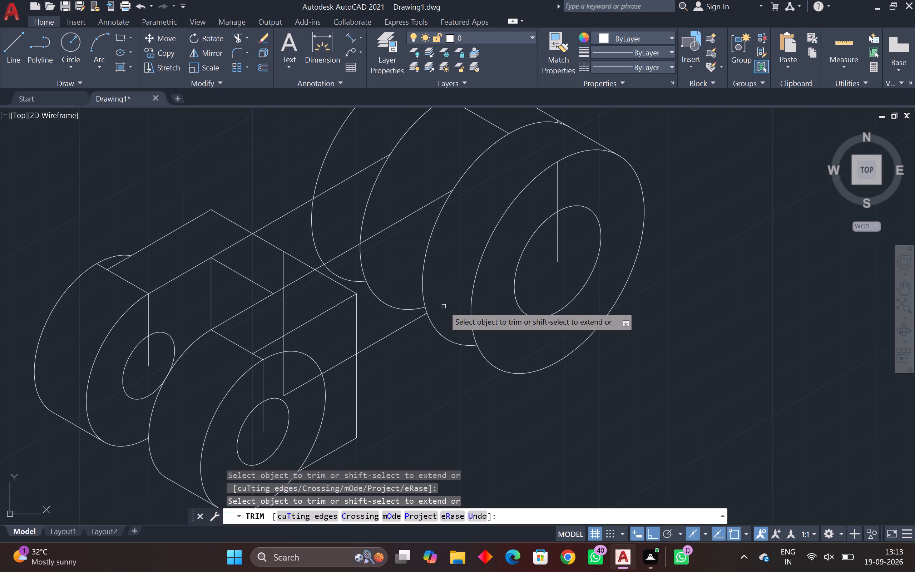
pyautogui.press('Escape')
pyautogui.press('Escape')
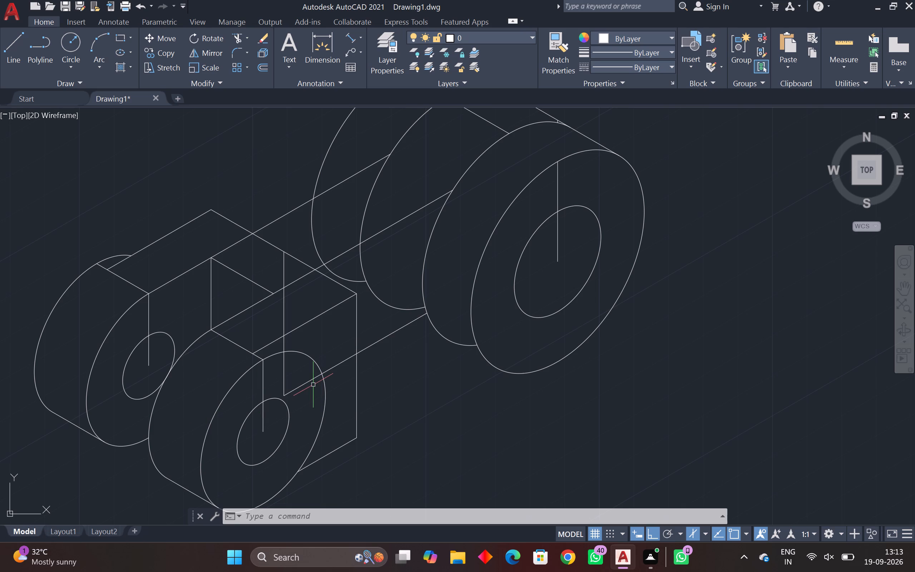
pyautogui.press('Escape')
# Trim away every segment of the vertical line dropping from the plate's rear top edge to the start of the lower arm edge.
pyautogui.click(232, 34)
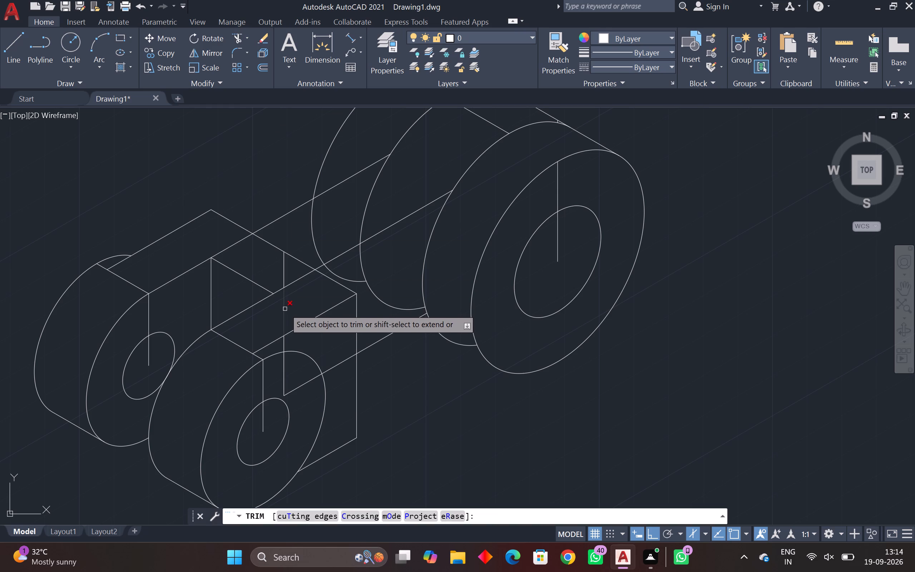
pyautogui.click(285, 310)
pyautogui.click(283, 269)
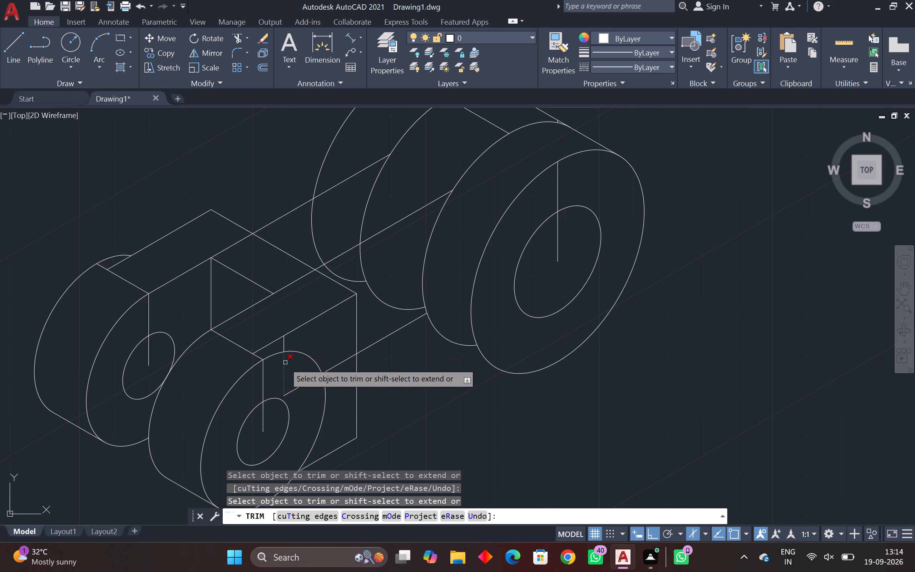
pyautogui.click(285, 363)
pyautogui.scroll(2, 283, 350)
pyautogui.click(284, 346)
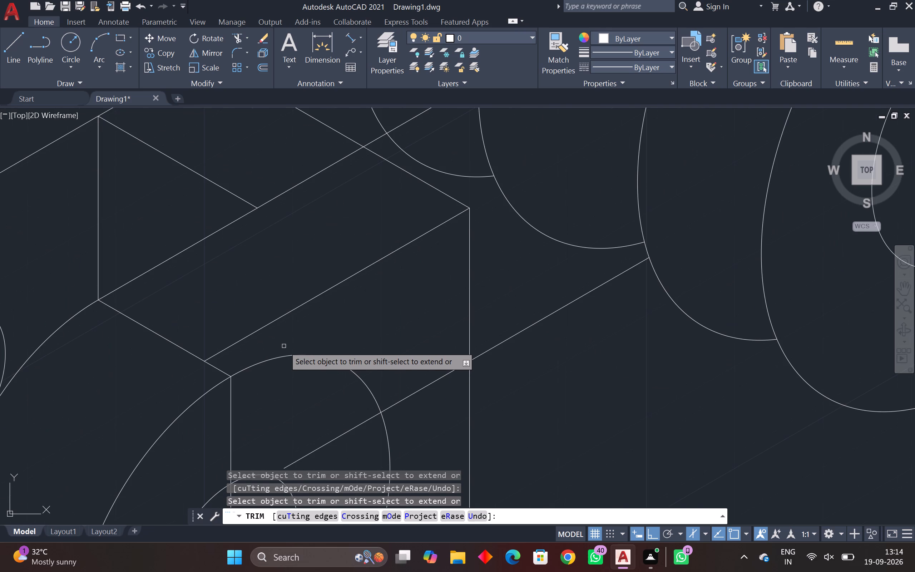
pyautogui.moveTo(283, 347); pyautogui.dragTo(326, 191, button='middle')
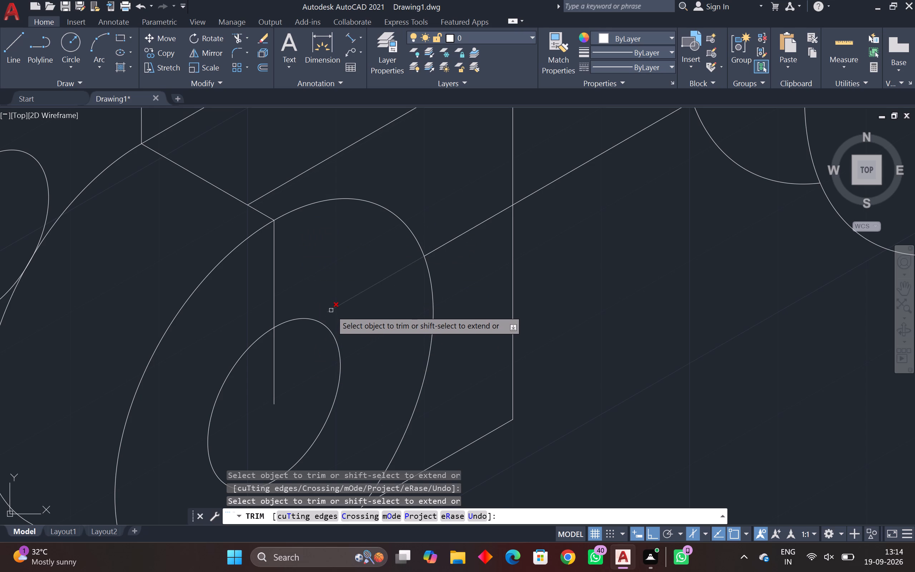
pyautogui.press('Escape')
pyautogui.press('Escape')
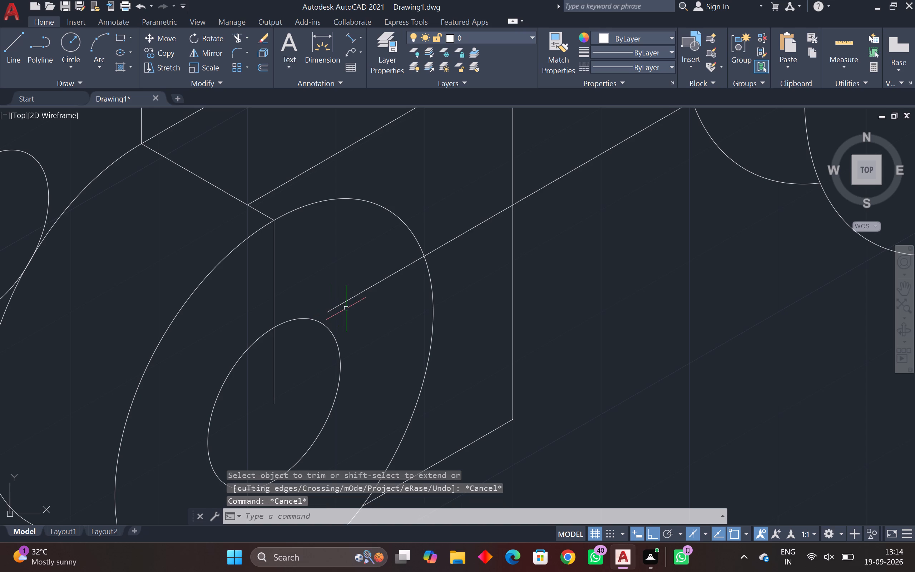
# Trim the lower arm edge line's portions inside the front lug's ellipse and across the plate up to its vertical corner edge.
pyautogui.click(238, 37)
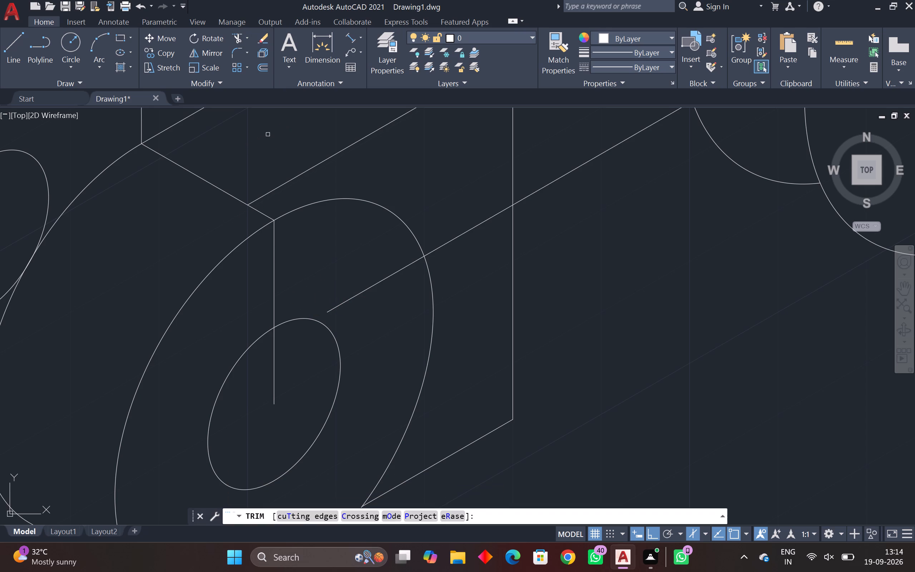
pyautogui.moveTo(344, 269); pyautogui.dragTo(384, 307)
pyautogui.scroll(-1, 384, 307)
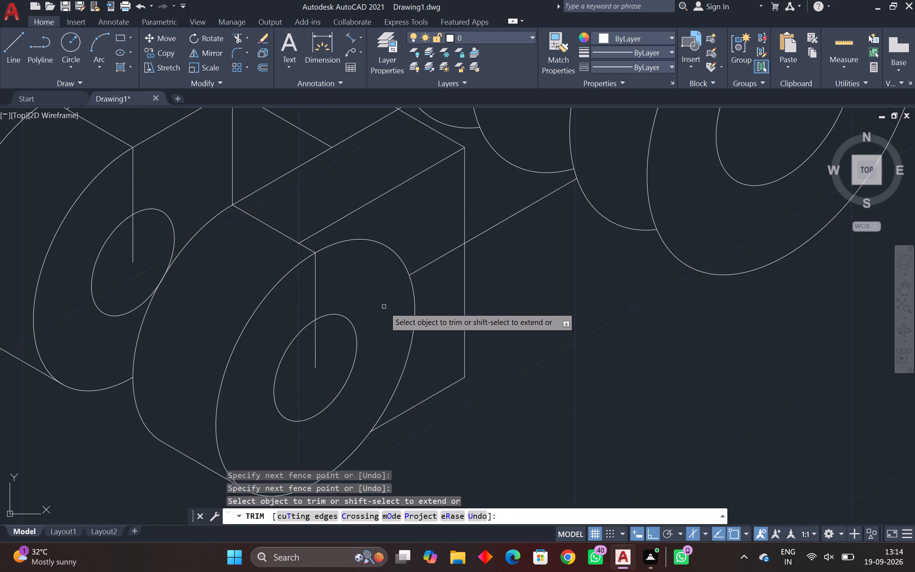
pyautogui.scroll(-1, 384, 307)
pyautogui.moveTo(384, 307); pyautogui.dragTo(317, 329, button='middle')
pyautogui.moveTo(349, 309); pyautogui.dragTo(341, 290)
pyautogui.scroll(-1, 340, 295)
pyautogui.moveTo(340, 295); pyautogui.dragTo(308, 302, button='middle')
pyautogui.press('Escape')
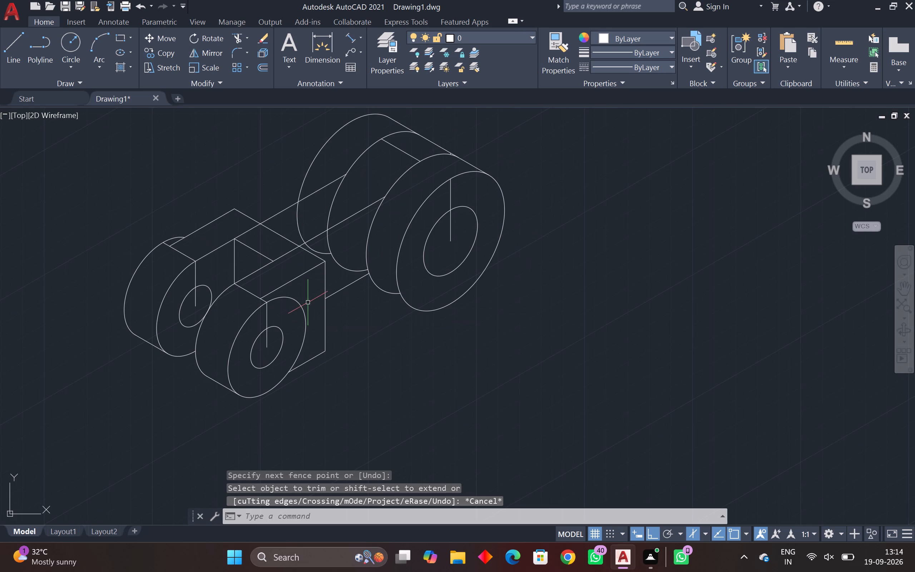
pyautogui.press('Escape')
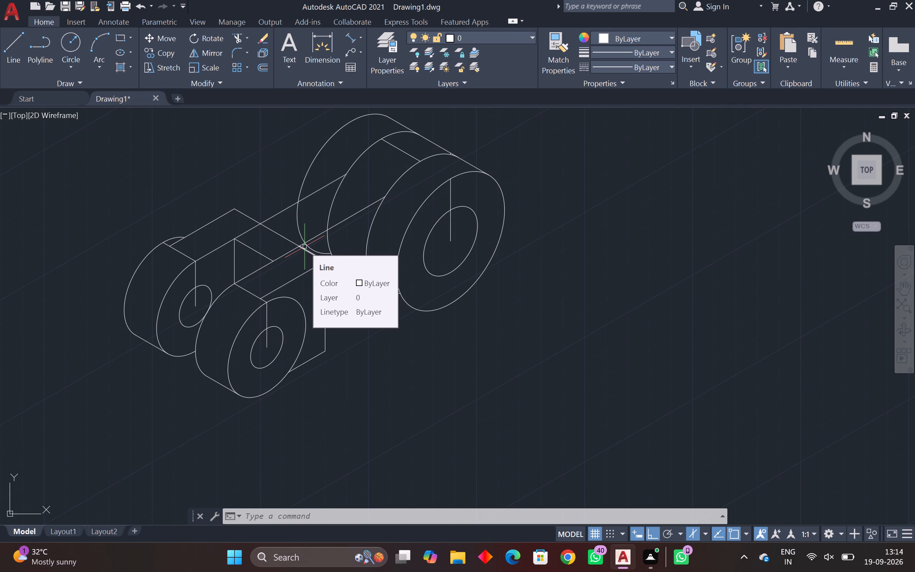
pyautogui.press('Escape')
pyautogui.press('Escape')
# Trim the cylinder's rearmost ellipse below the rear arm edge and its second ellipse below the front arm edge.
pyautogui.moveTo(353, 277); pyautogui.dragTo(279, 308, button='middle')
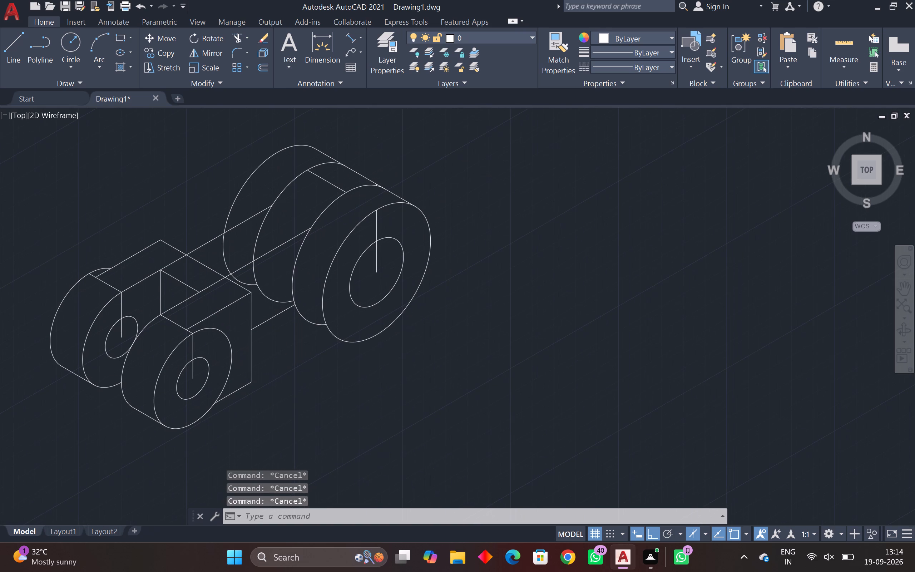
pyautogui.click(239, 41)
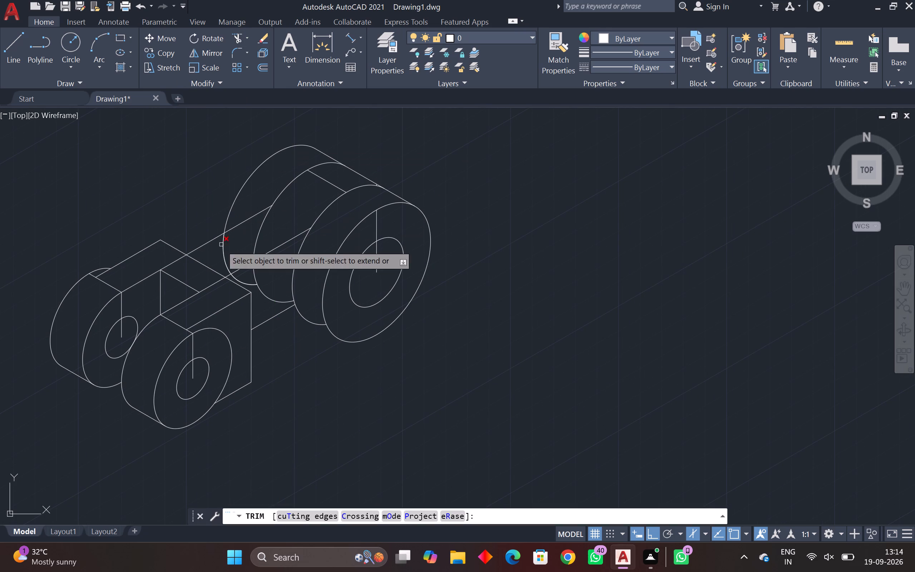
pyautogui.click(225, 258)
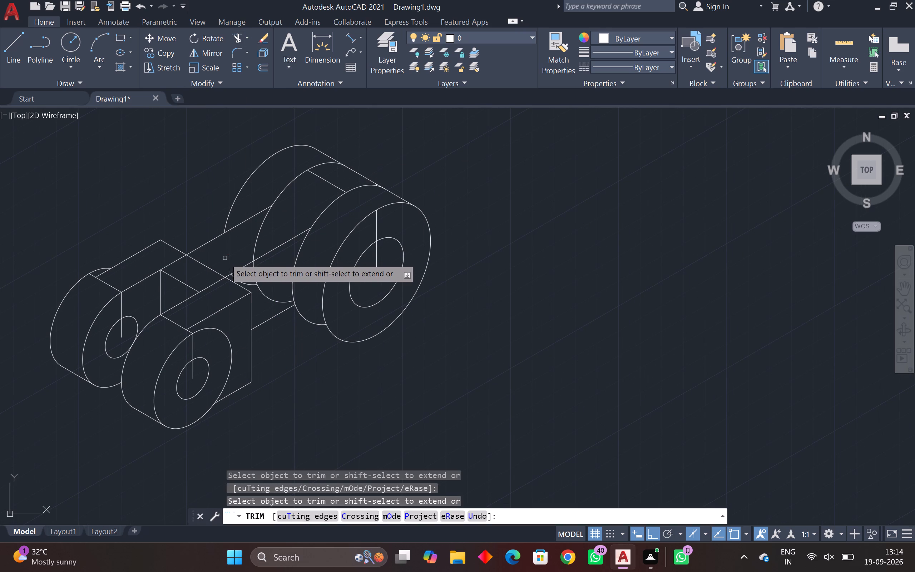
pyautogui.click(241, 280)
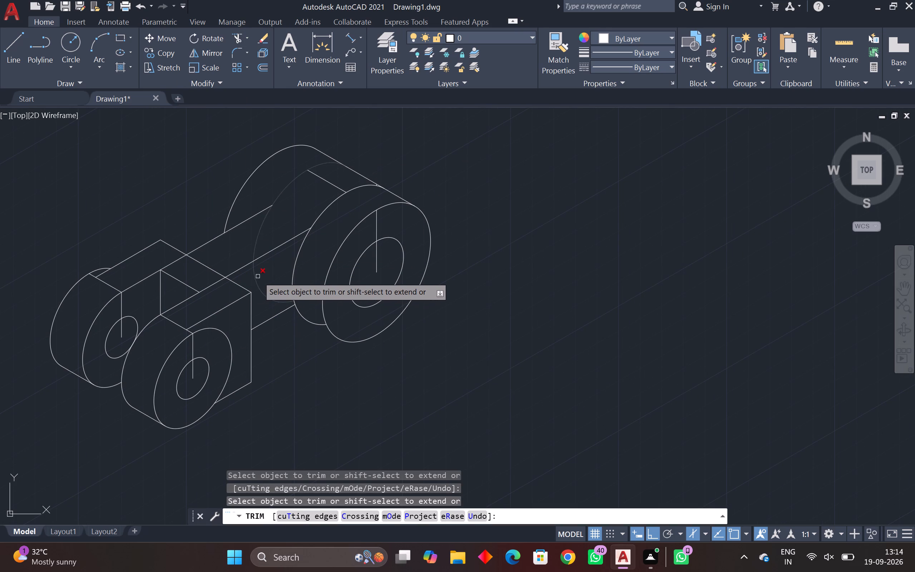
pyautogui.click(257, 277)
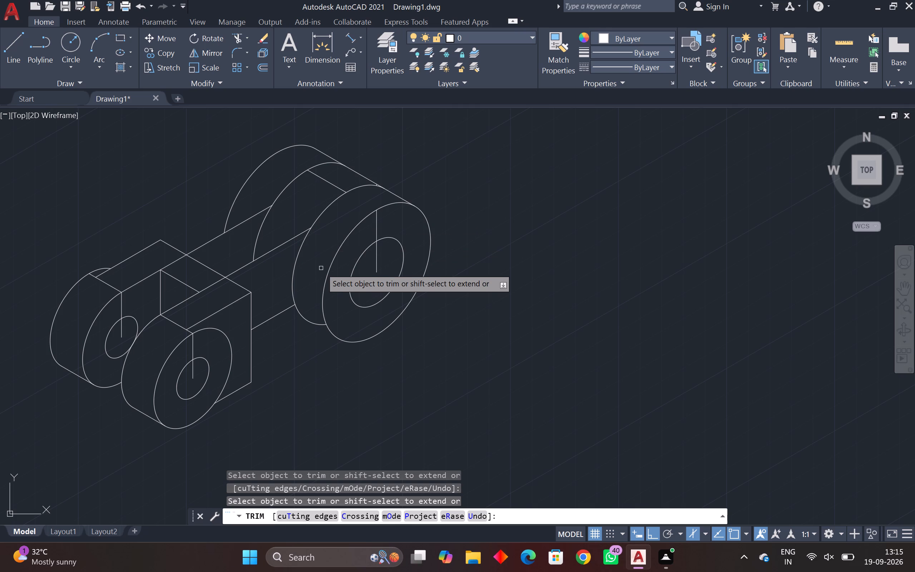
pyautogui.press('Escape')
pyautogui.press('Escape')
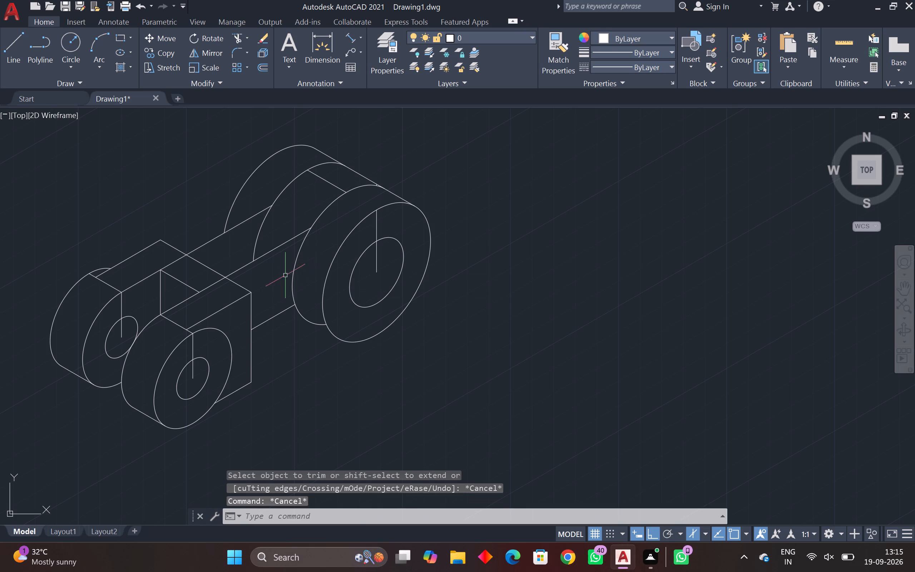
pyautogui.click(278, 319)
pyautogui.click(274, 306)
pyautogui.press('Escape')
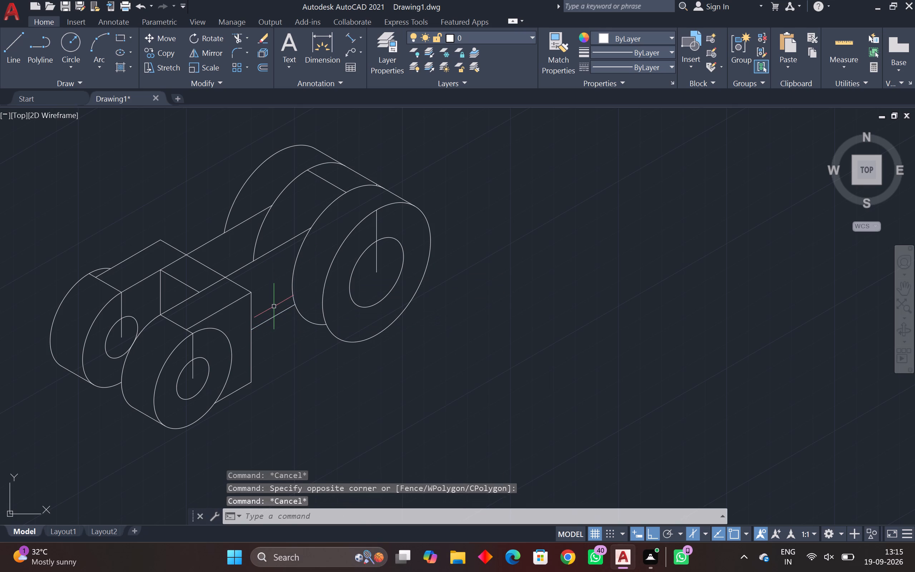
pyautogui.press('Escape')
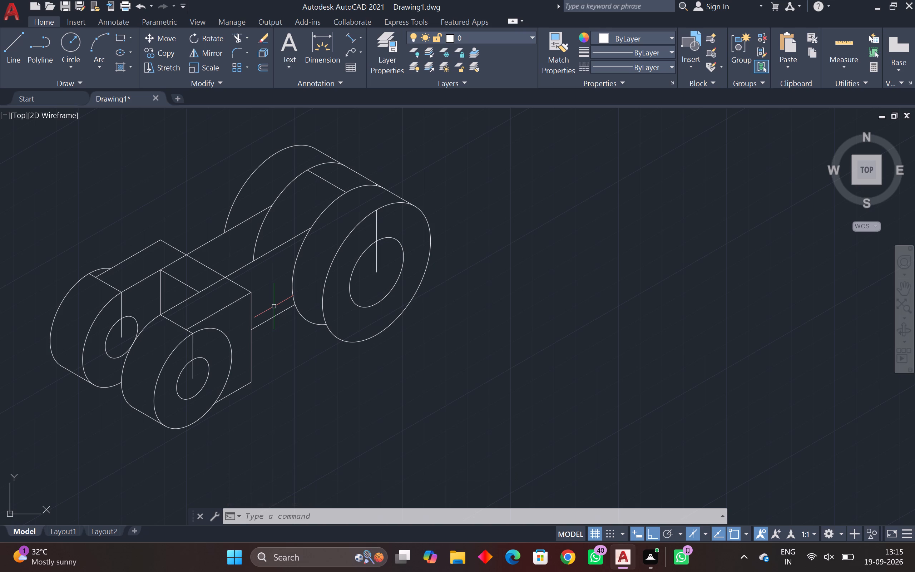
# Delete the lower arm edge line between the plate's vertical corner edge and the cylinder.
pyautogui.click(288, 324)
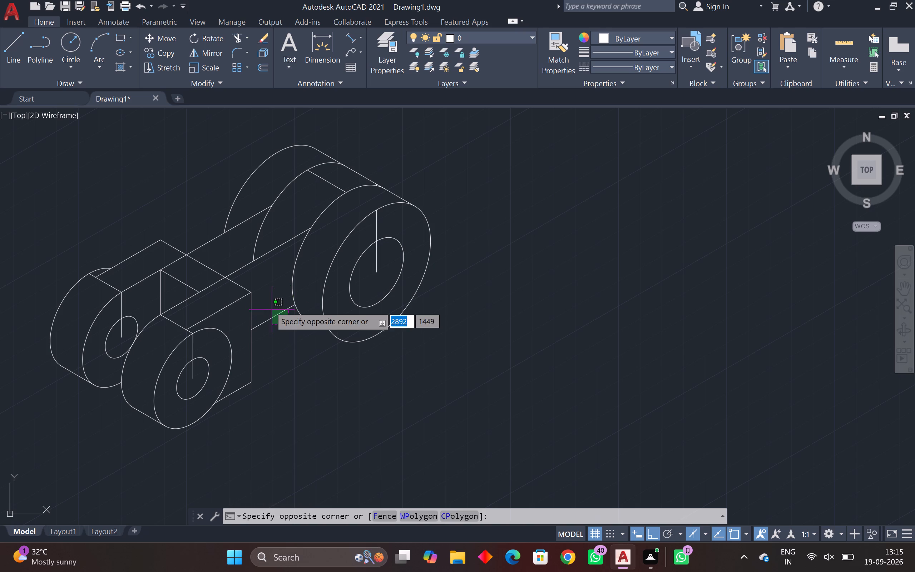
pyautogui.click(268, 304)
pyautogui.press('Delete')
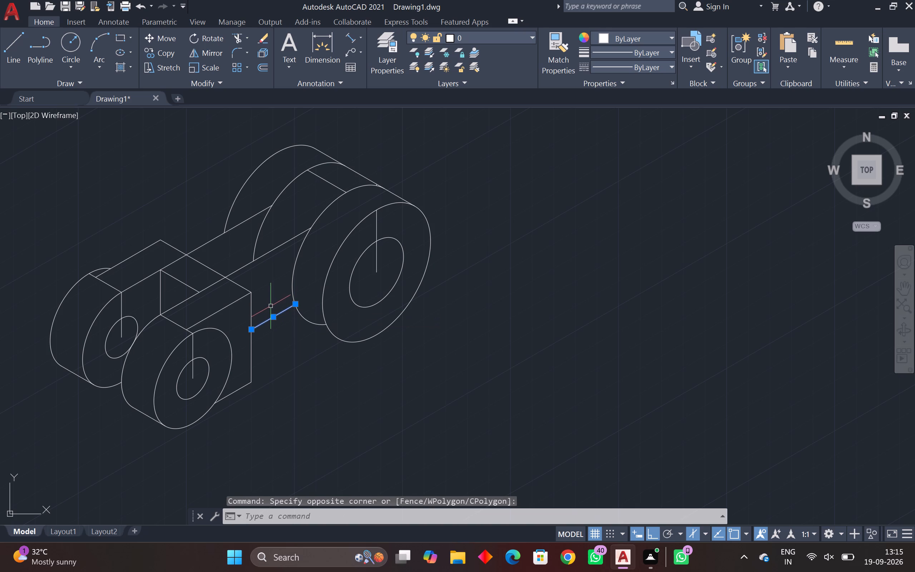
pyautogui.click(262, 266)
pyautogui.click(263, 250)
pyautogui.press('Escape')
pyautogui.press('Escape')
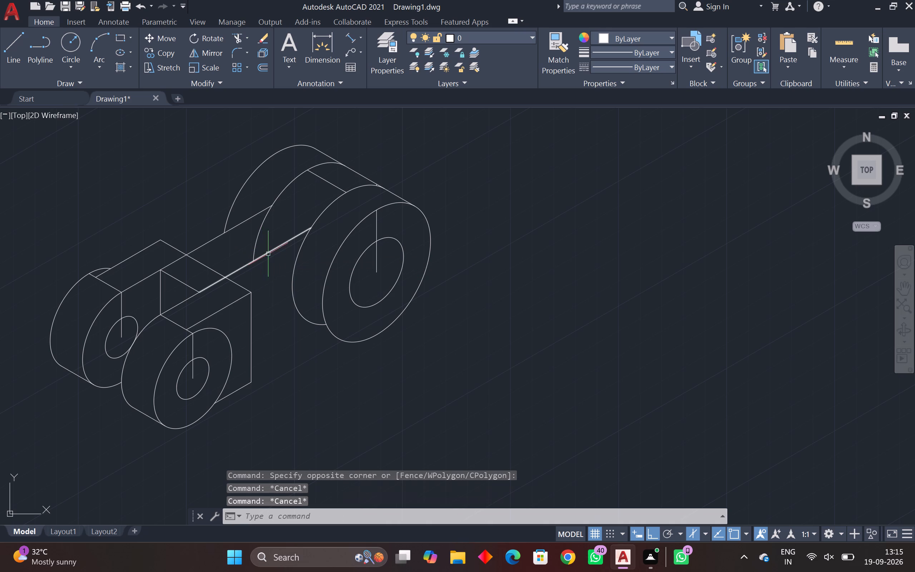
# Delete the two parallel upper arm edge lines running from the slot's inner corners to the cylinder.
pyautogui.moveTo(287, 245); pyautogui.dragTo(284, 240)
pyautogui.click(280, 230)
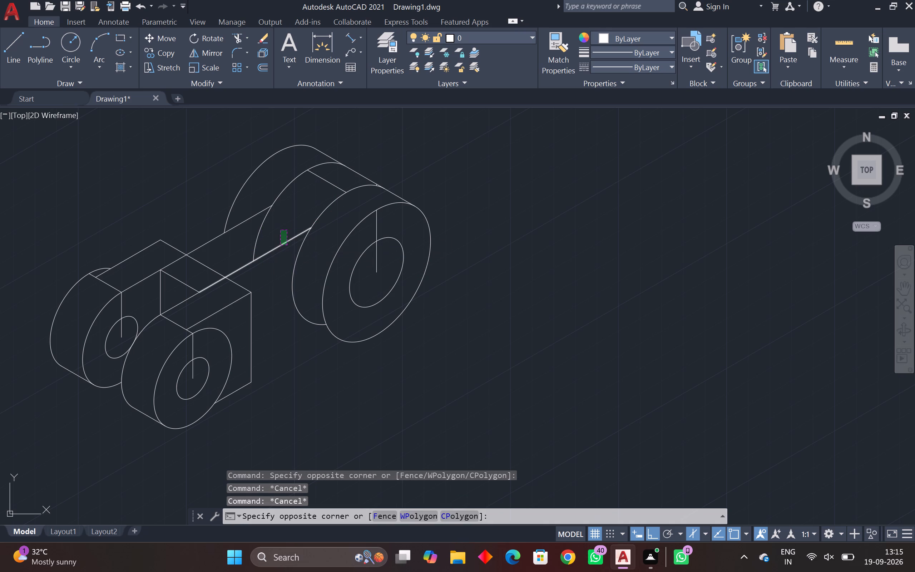
pyautogui.click(240, 230)
pyautogui.click(239, 218)
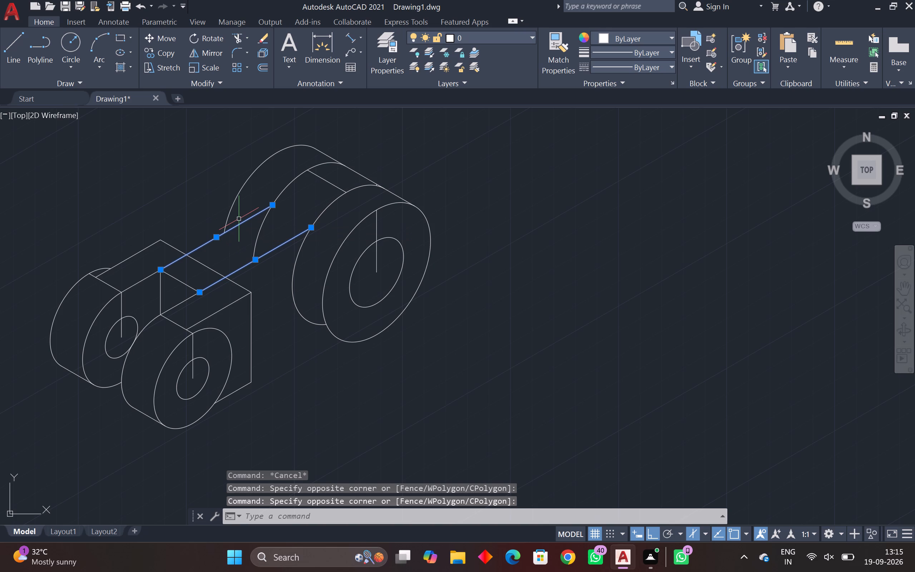
pyautogui.press('Delete')
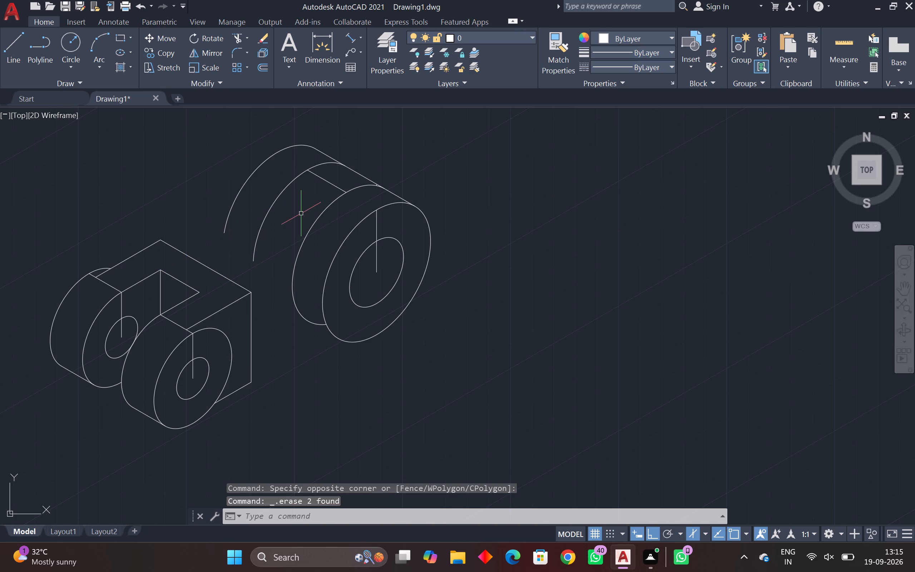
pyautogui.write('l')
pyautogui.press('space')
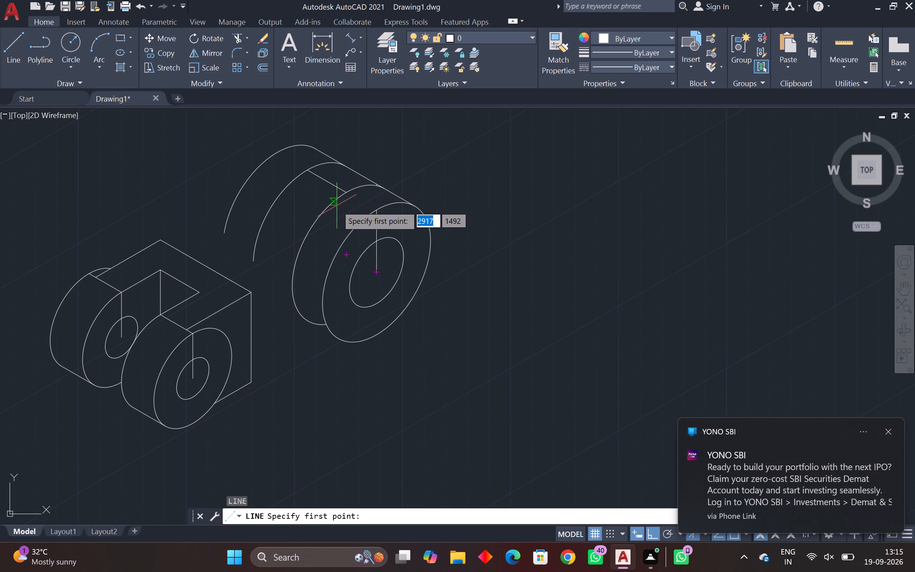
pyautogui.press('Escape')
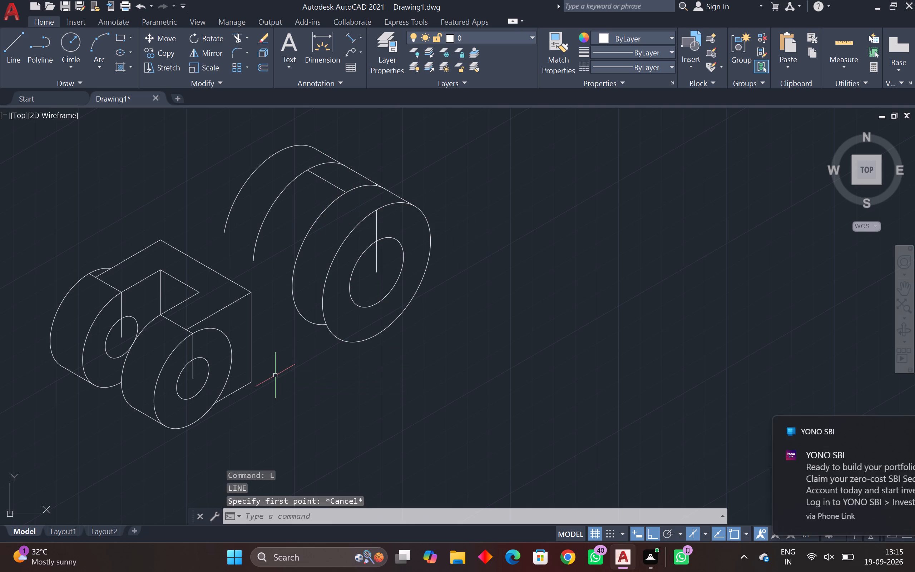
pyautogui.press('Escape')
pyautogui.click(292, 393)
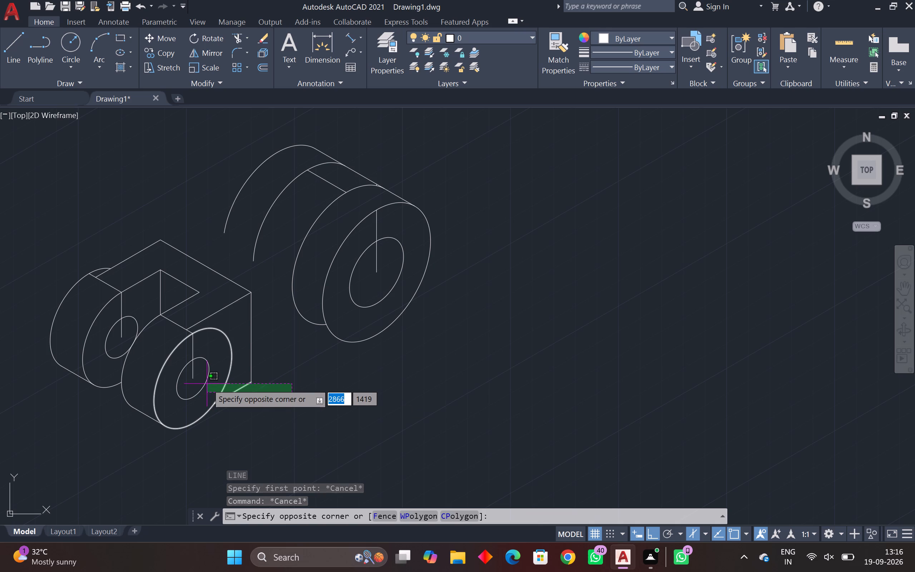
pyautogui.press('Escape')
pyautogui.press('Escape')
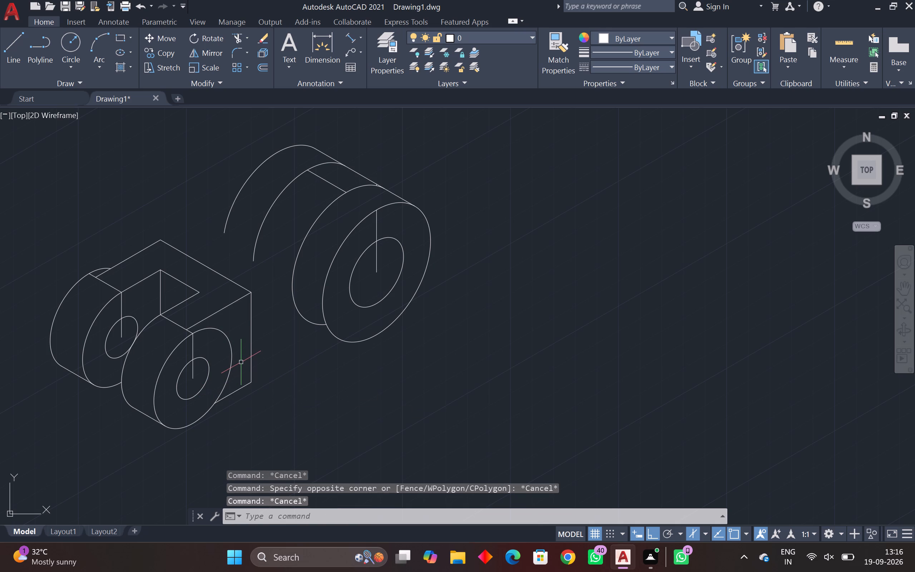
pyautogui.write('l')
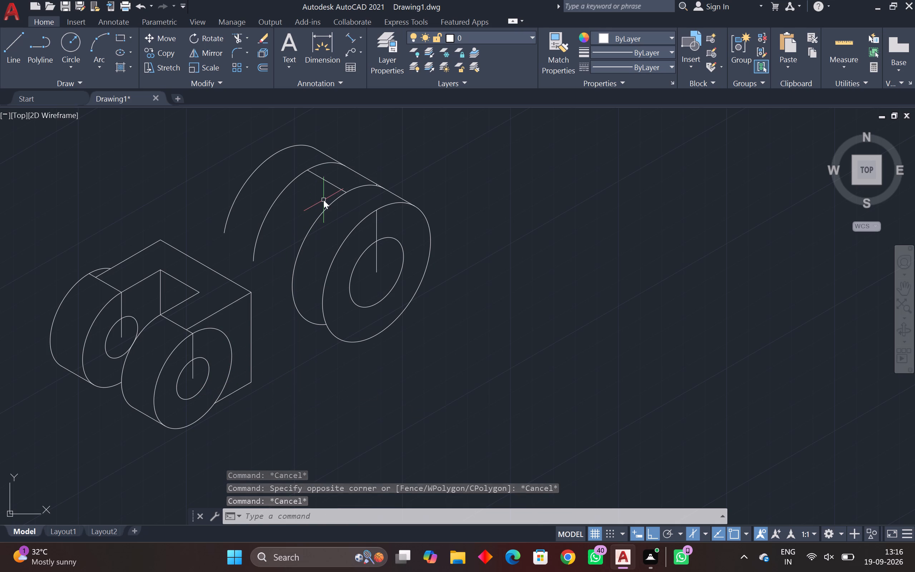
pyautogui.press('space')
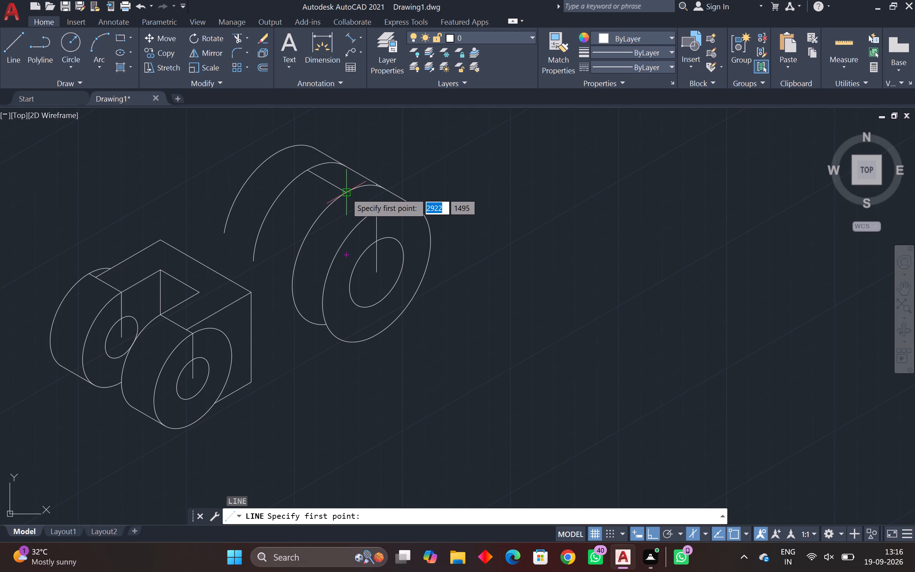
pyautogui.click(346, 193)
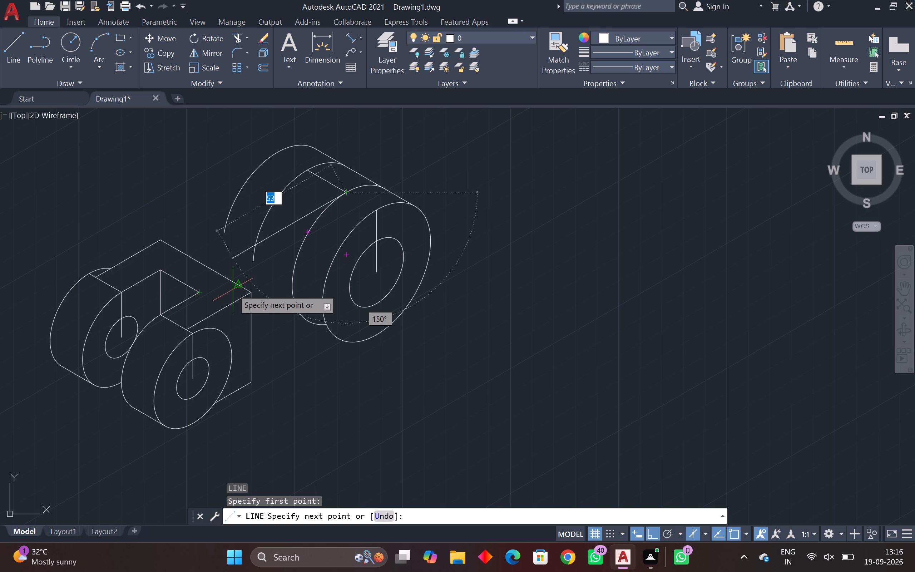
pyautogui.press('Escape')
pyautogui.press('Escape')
# Move the whole slotted two-lug plate vertically upward, clear of the cylinder, using the front lug's hole centre as base point.
pyautogui.moveTo(305, 363); pyautogui.dragTo(294, 371)
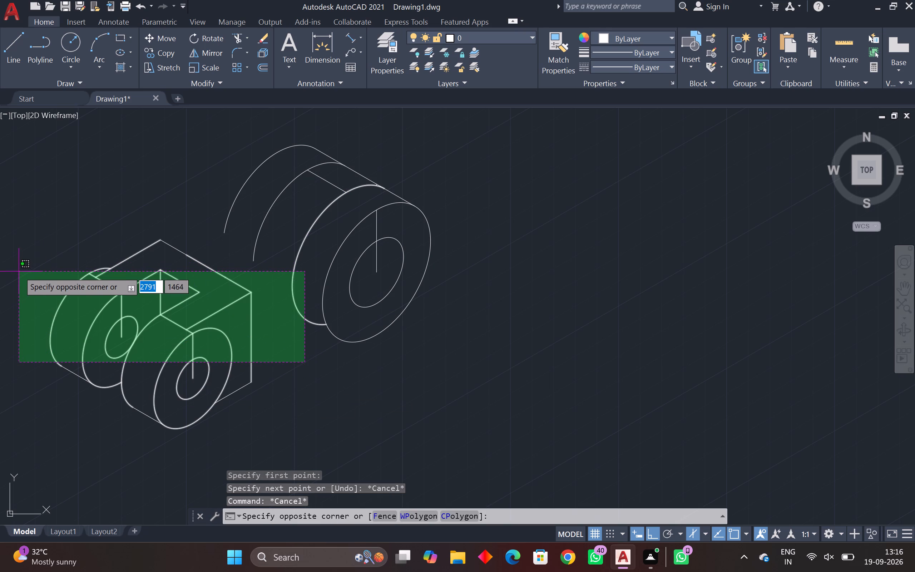
pyautogui.press('Escape')
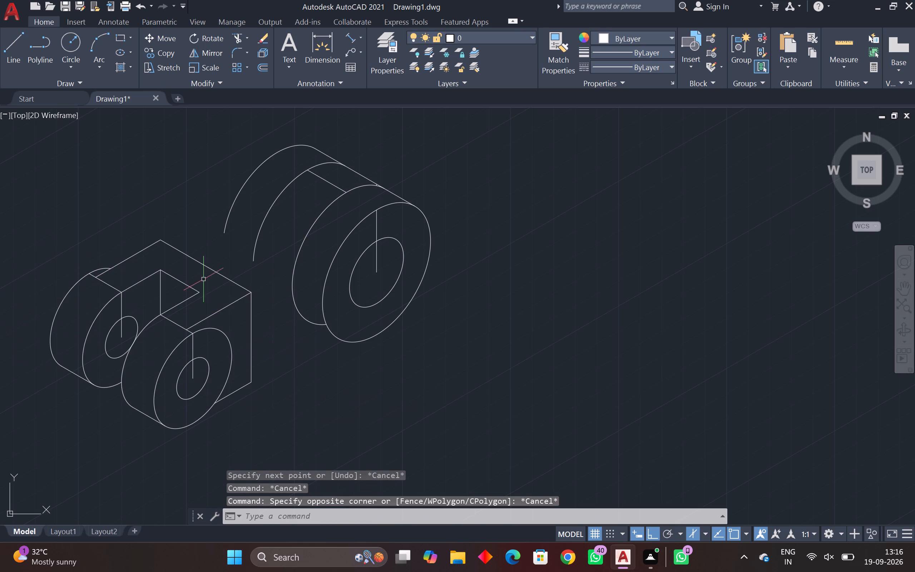
pyautogui.moveTo(217, 267); pyautogui.dragTo(214, 273)
pyautogui.click(55, 403)
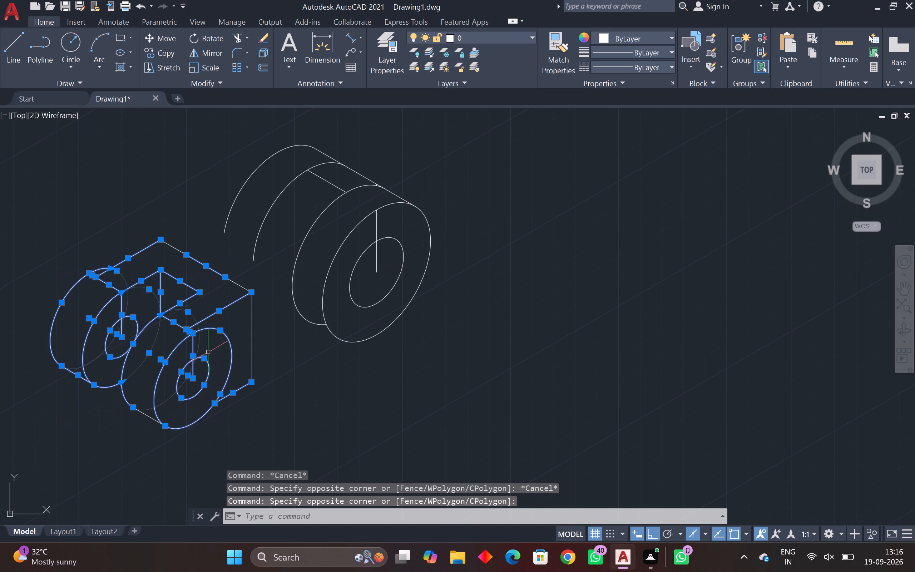
pyautogui.moveTo(262, 319); pyautogui.dragTo(256, 325)
pyautogui.click(199, 361)
pyautogui.moveTo(178, 223); pyautogui.dragTo(160, 245)
pyautogui.click(111, 287)
pyautogui.moveTo(247, 265); pyautogui.dragTo(241, 276)
pyautogui.click(200, 318)
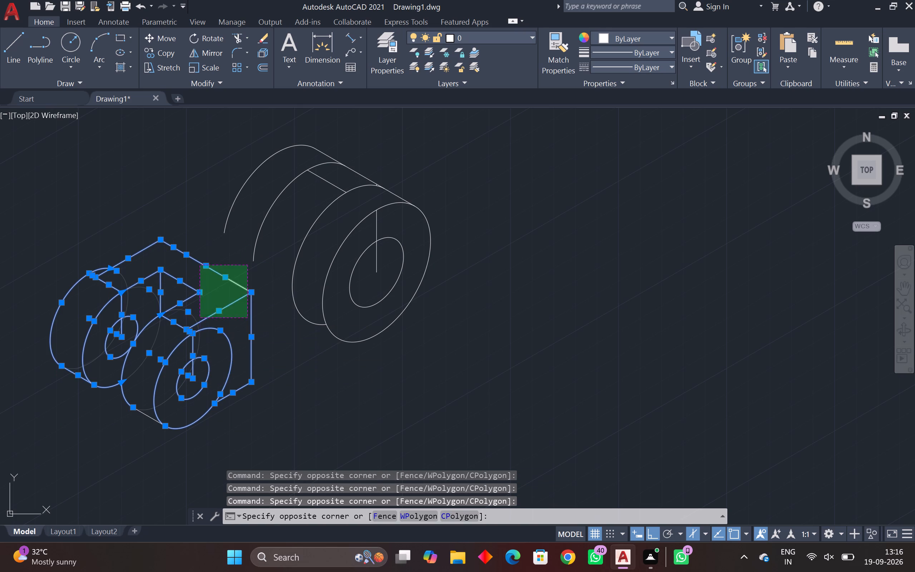
pyautogui.moveTo(196, 245); pyautogui.dragTo(196, 253)
pyautogui.click(157, 302)
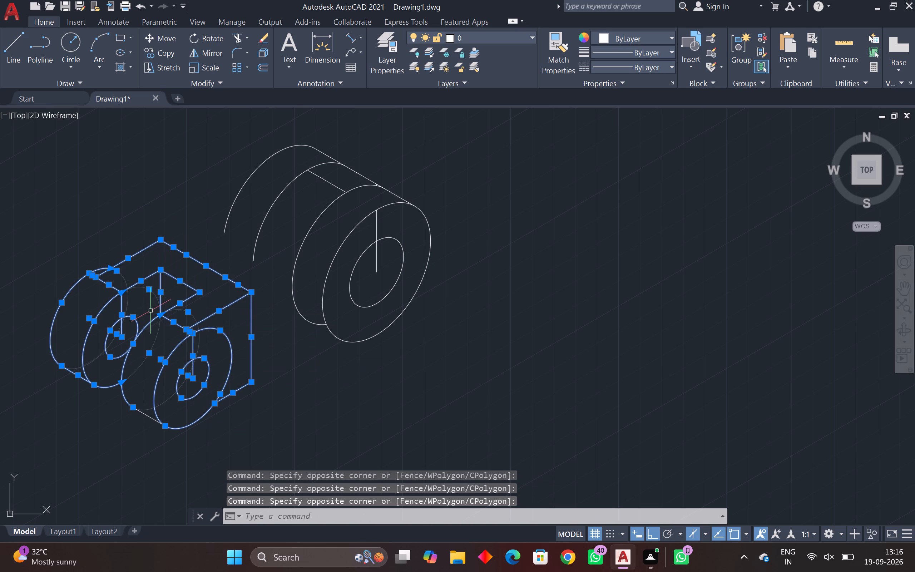
pyautogui.moveTo(235, 370); pyautogui.dragTo(238, 313, button='middle')
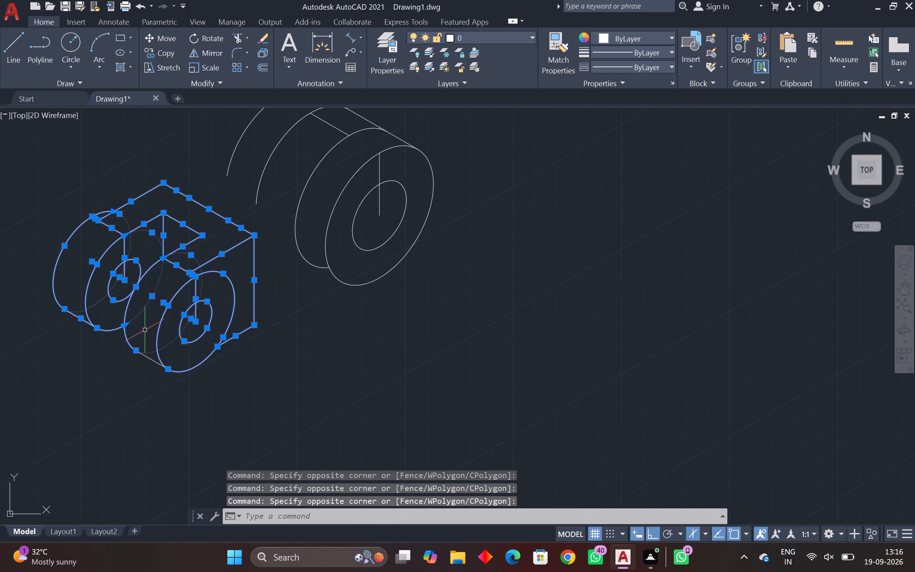
pyautogui.click(144, 329)
pyautogui.click(120, 376)
pyautogui.moveTo(171, 340); pyautogui.dragTo(138, 369)
pyautogui.click(128, 376)
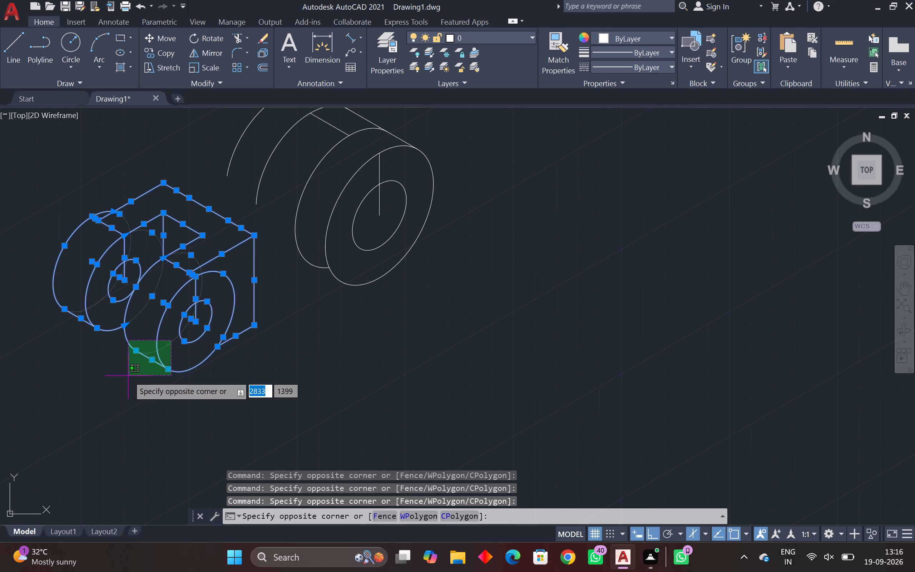
pyautogui.moveTo(100, 245); pyautogui.dragTo(69, 283)
pyautogui.click(48, 308)
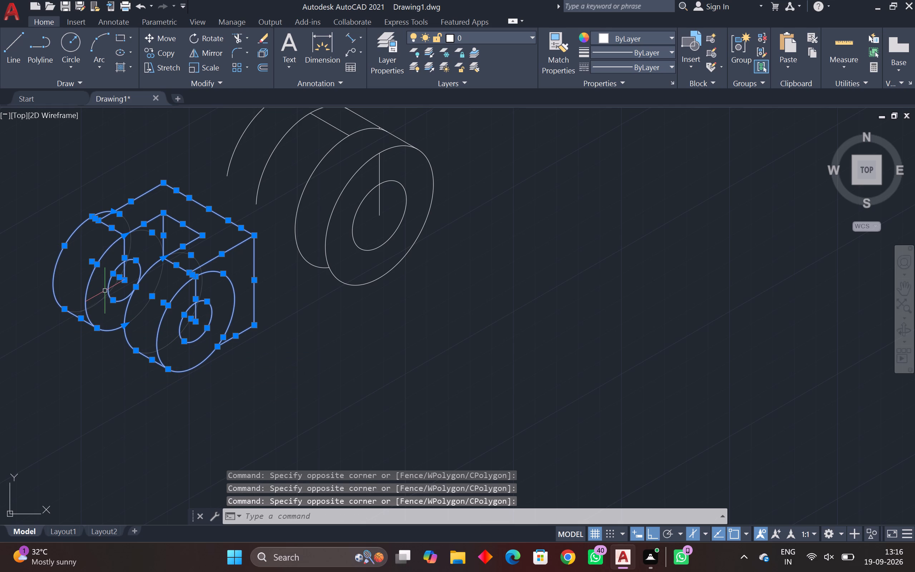
pyautogui.write('m')
pyautogui.press('space')
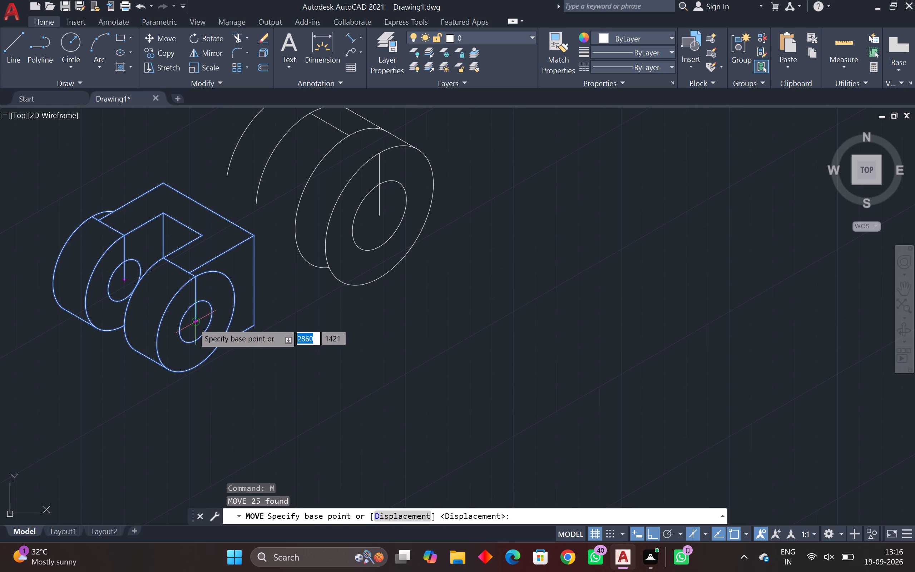
pyautogui.click(193, 323)
pyautogui.moveTo(114, 270); pyautogui.dragTo(31, 367, button='middle')
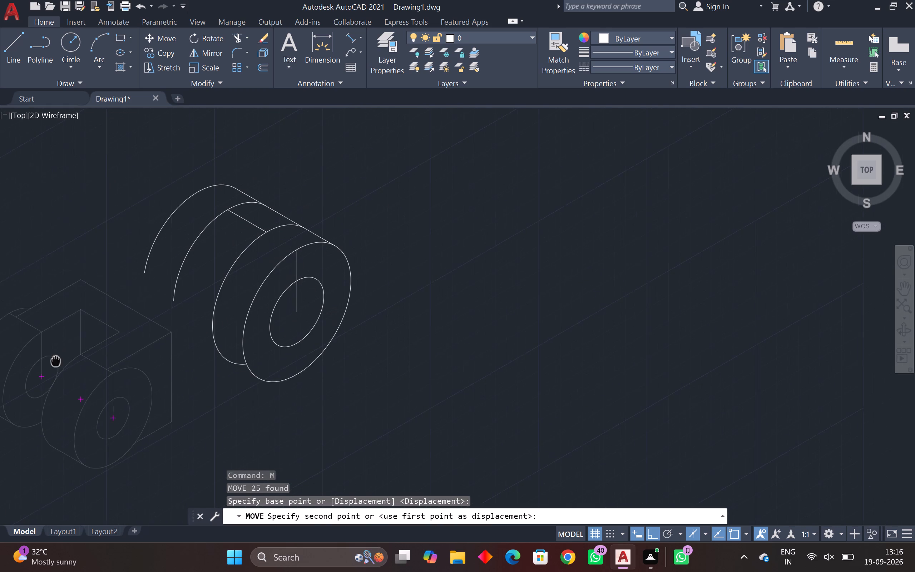
pyautogui.moveTo(74, 360); pyautogui.dragTo(319, 450, button='middle')
pyautogui.click(180, 322)
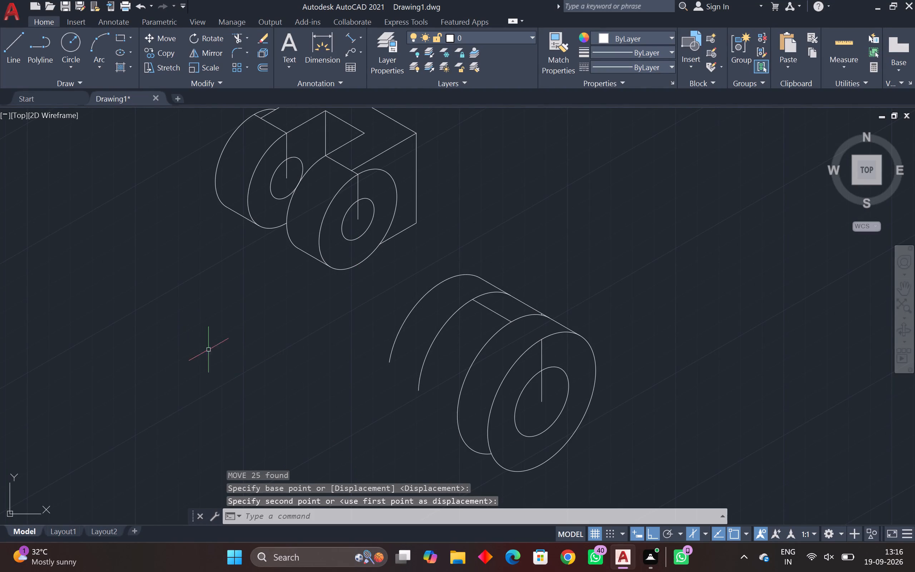
# Draw the arm's top outline from the cylinder's short cross line: 85 mm front edge, 18 mm end edge, and rear edge back to the cylinder.
pyautogui.moveTo(337, 366); pyautogui.dragTo(263, 311, button='middle')
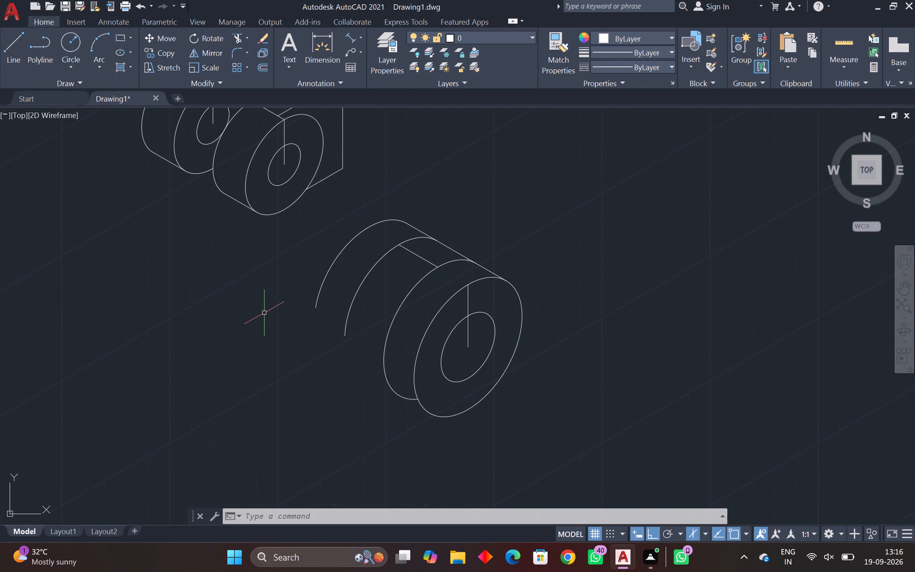
pyautogui.write('l')
pyautogui.press('space')
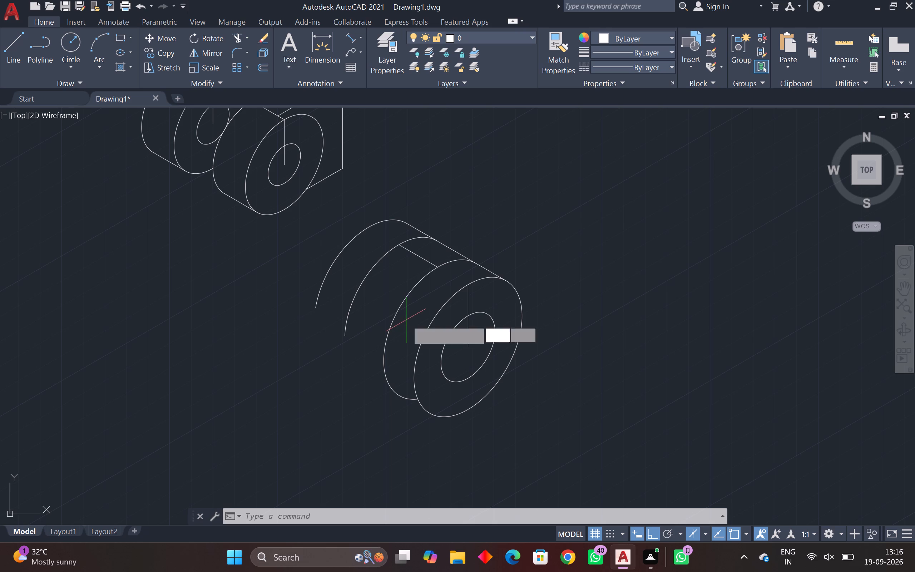
pyautogui.click(435, 270)
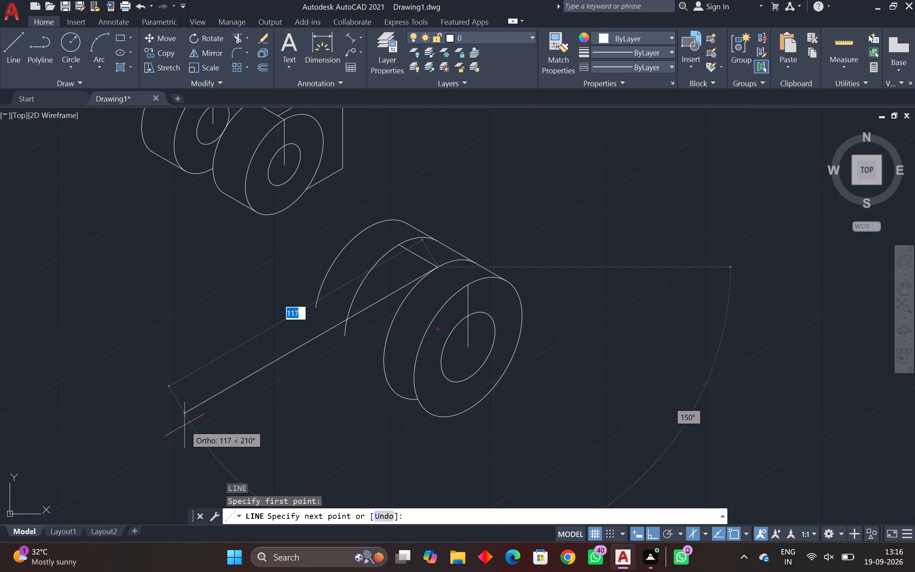
pyautogui.write('85')
pyautogui.press('Return')
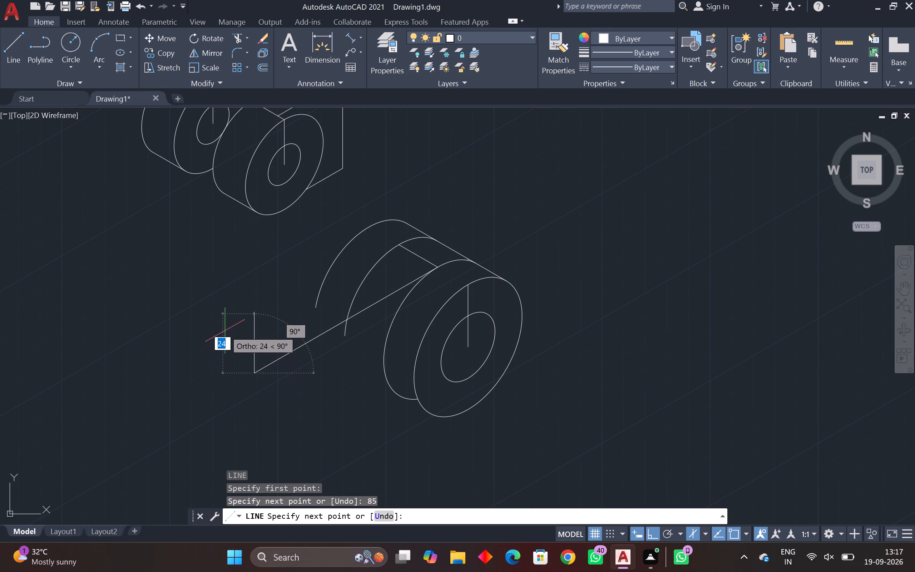
pyautogui.press('F5')
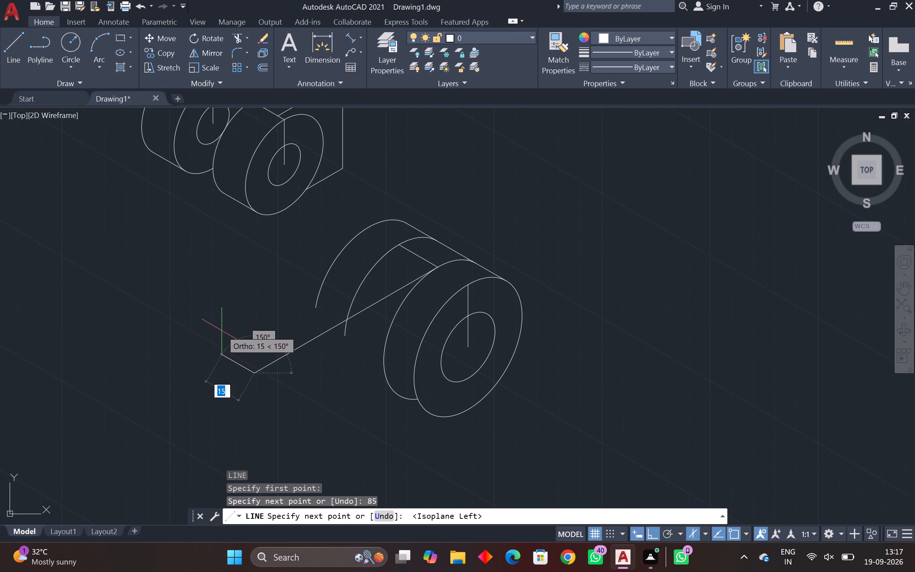
pyautogui.write('18')
pyautogui.press('Return')
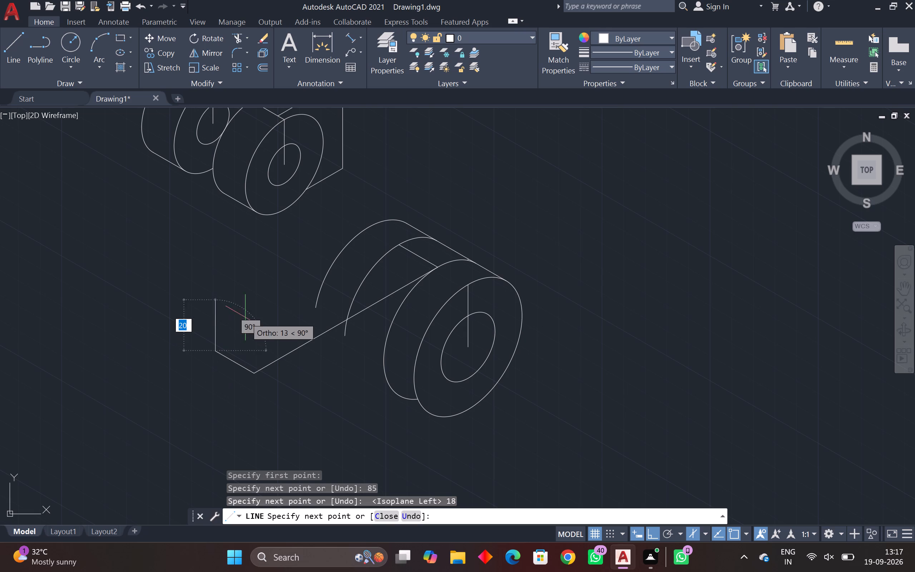
pyautogui.click(399, 247)
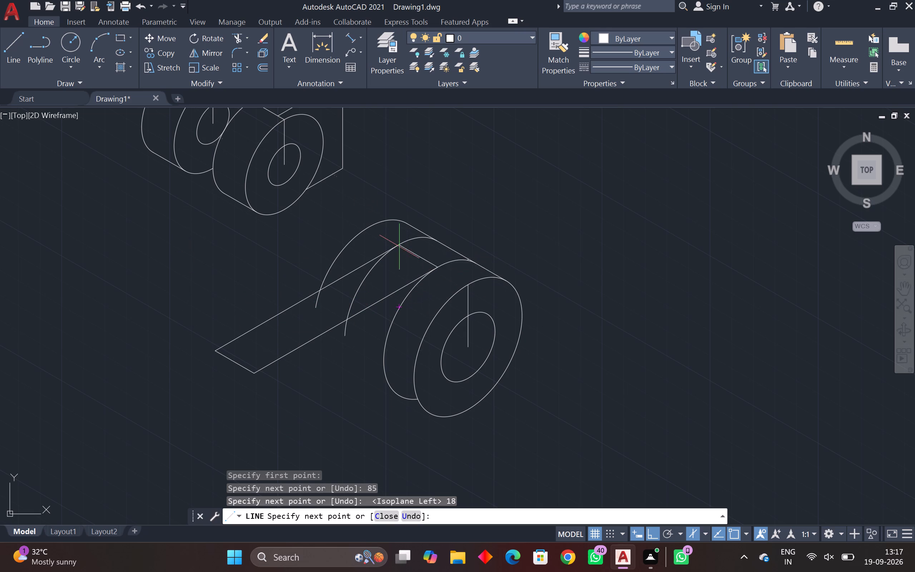
pyautogui.press('Escape')
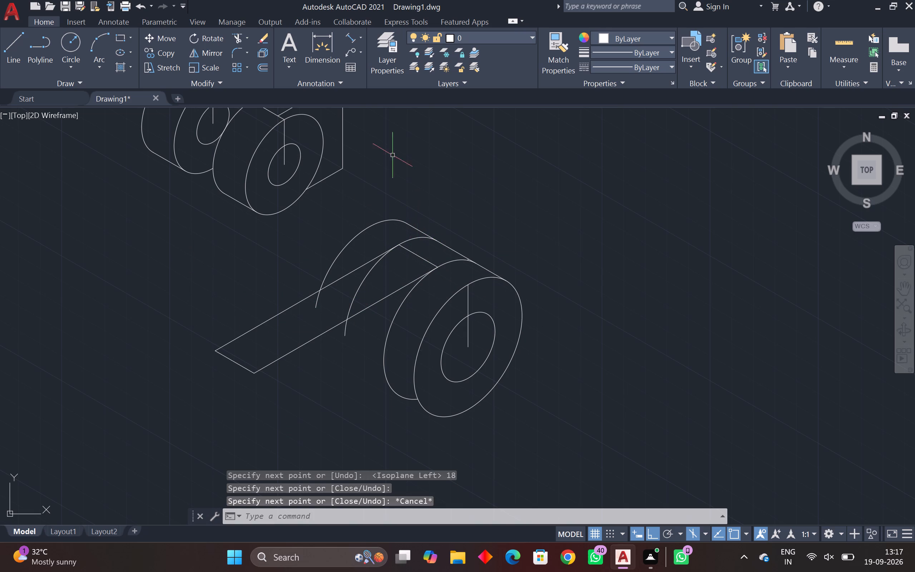
# Trim the cylinder's second ellipse between and below the arm edges, and the rearmost ellipse below the rear arm edge.
pyautogui.click(239, 38)
pyautogui.click(350, 304)
pyautogui.click(347, 328)
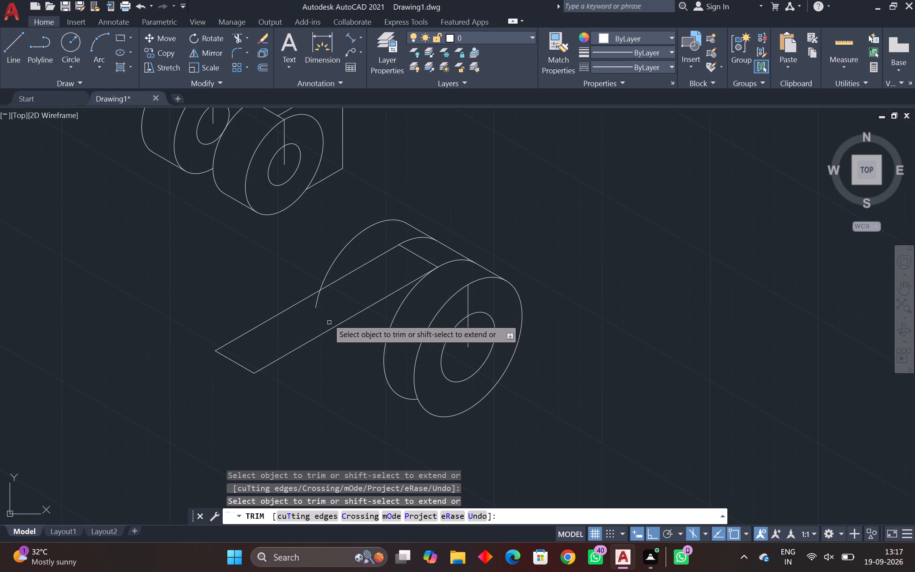
pyautogui.click(317, 301)
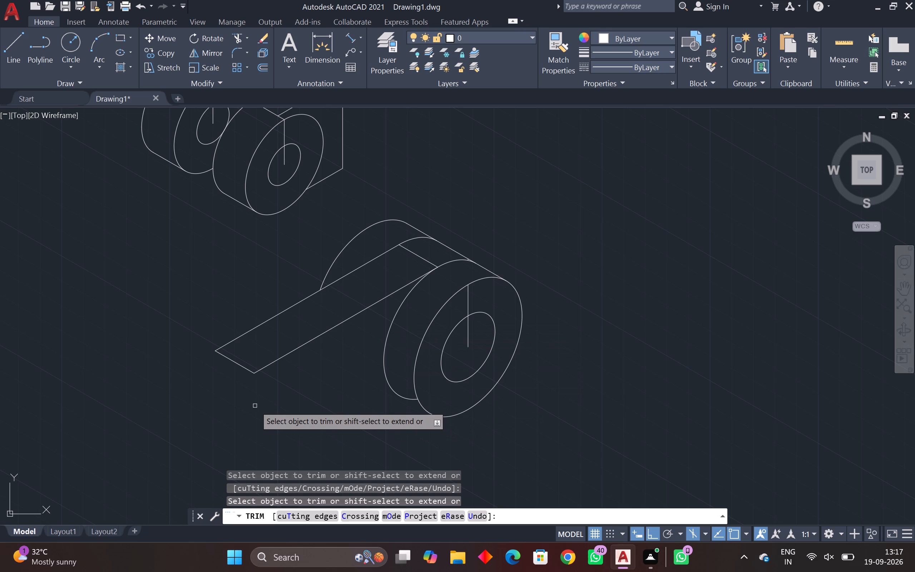
pyautogui.press('Escape')
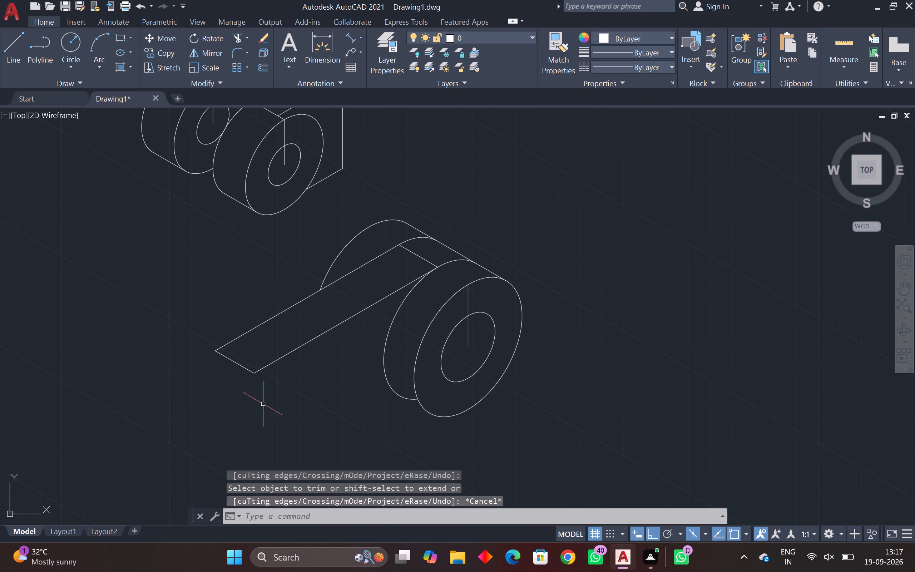
pyautogui.press('Escape')
# Draw a vertical line about 39 mm down from the arm's front end corner, ending in isometric alignment with the bore centre.
pyautogui.write('l')
pyautogui.press('space')
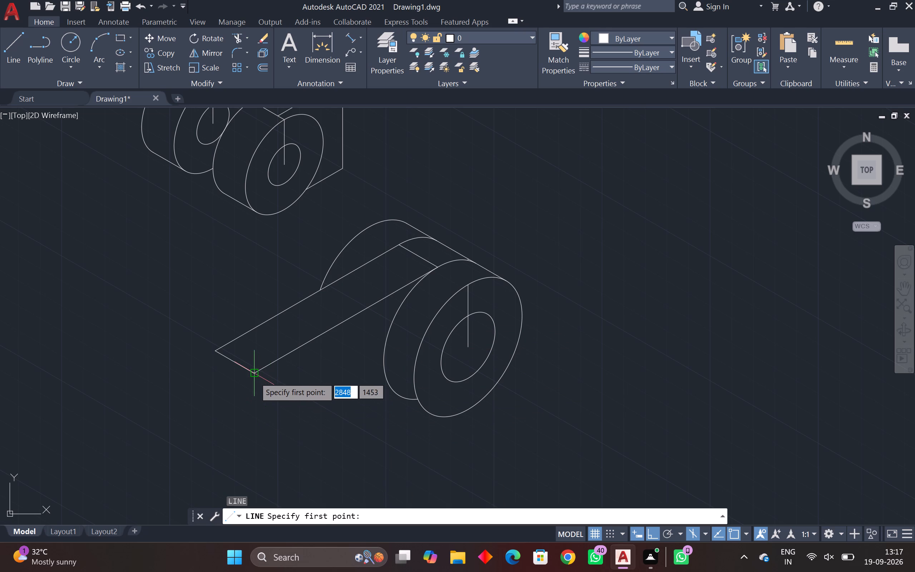
pyautogui.click(254, 377)
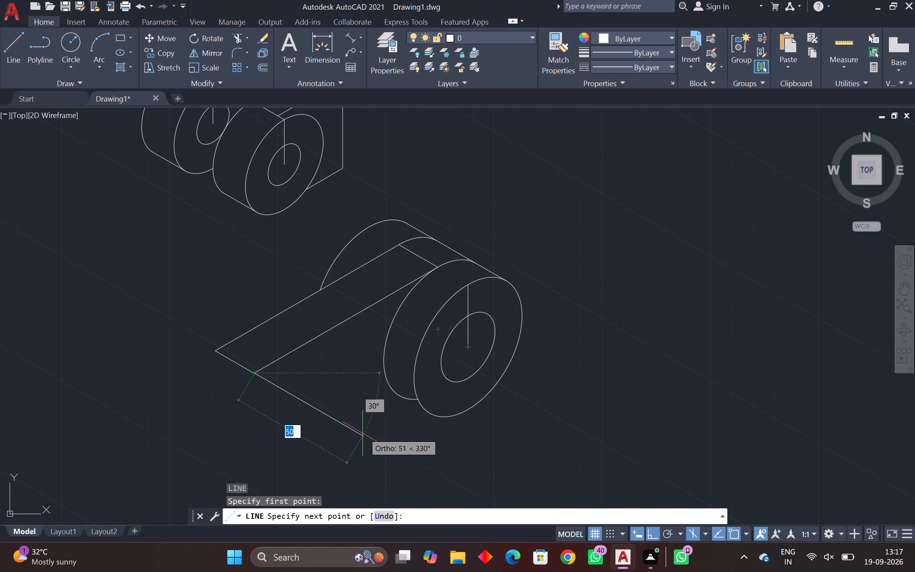
pyautogui.press('F5')
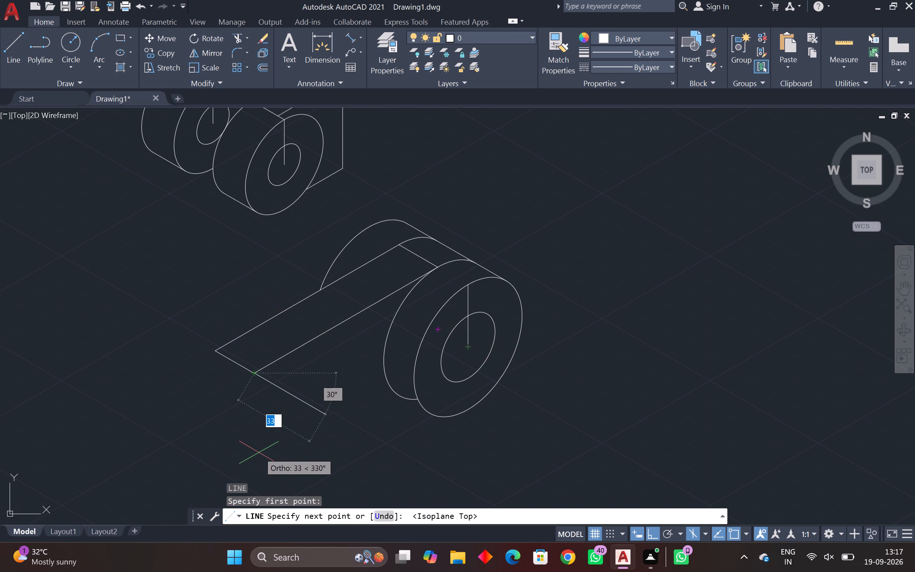
pyautogui.press('F5')
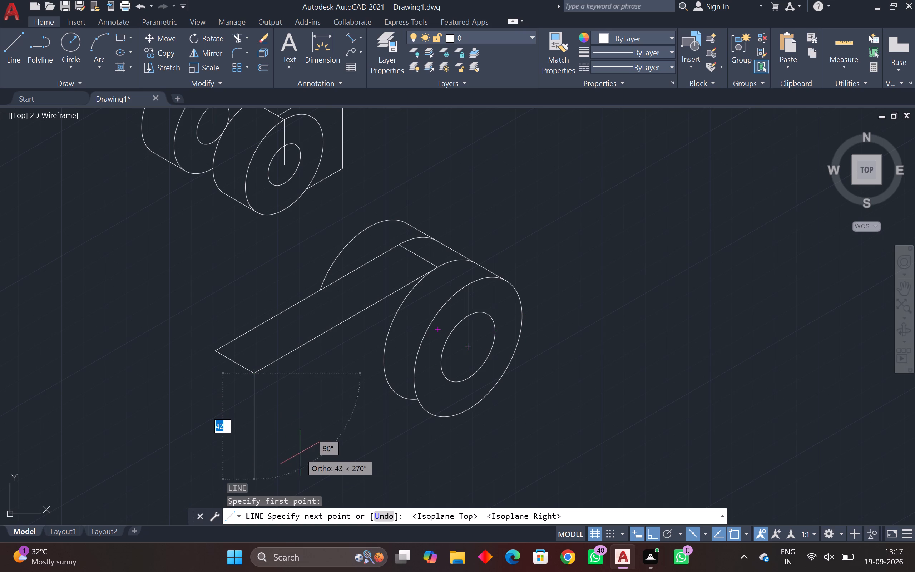
pyautogui.click(254, 472)
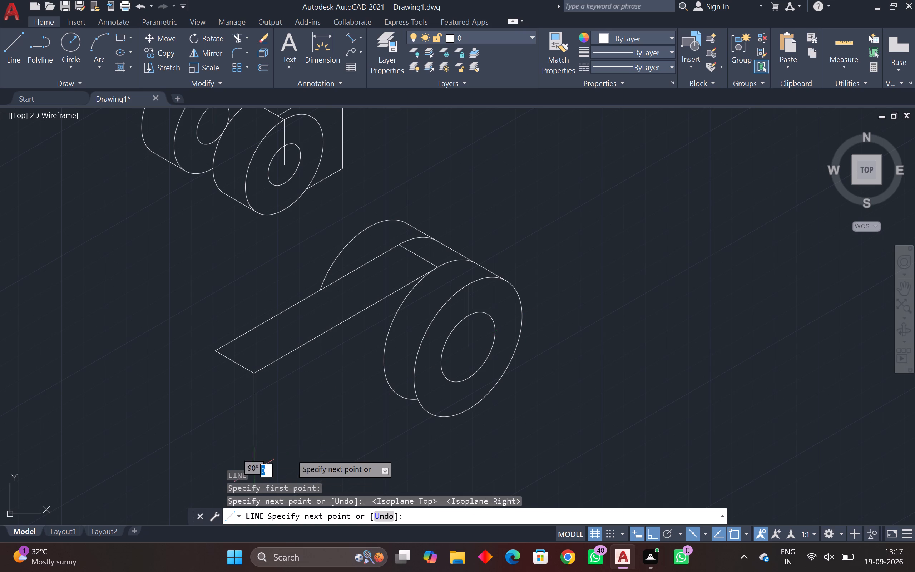
pyautogui.scroll(-1, 307, 441)
pyautogui.moveTo(307, 441); pyautogui.dragTo(341, 377, button='middle')
pyautogui.press('Escape')
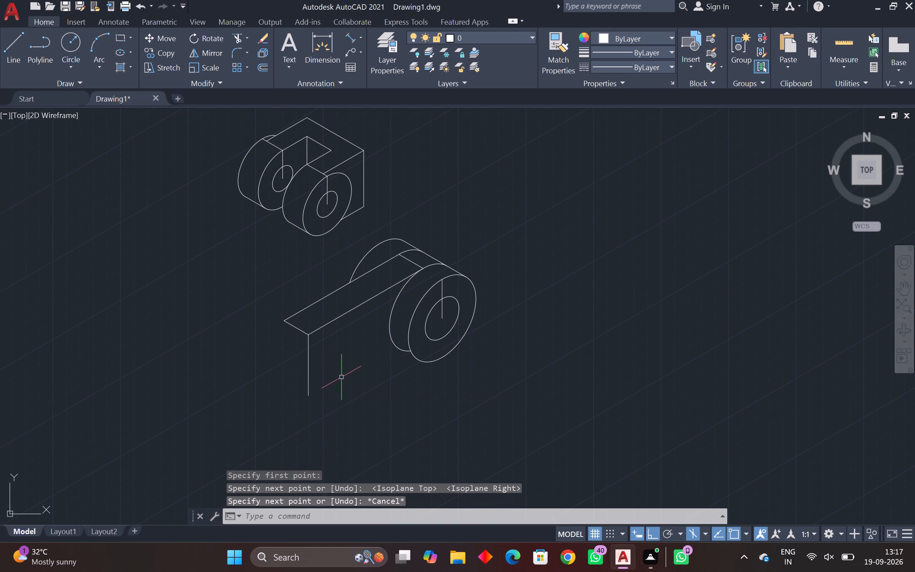
pyautogui.press('Escape')
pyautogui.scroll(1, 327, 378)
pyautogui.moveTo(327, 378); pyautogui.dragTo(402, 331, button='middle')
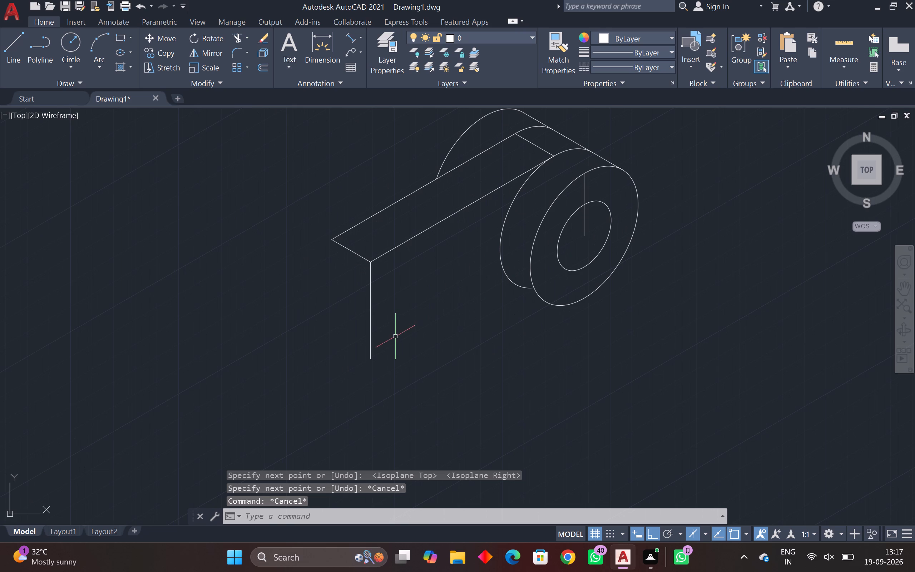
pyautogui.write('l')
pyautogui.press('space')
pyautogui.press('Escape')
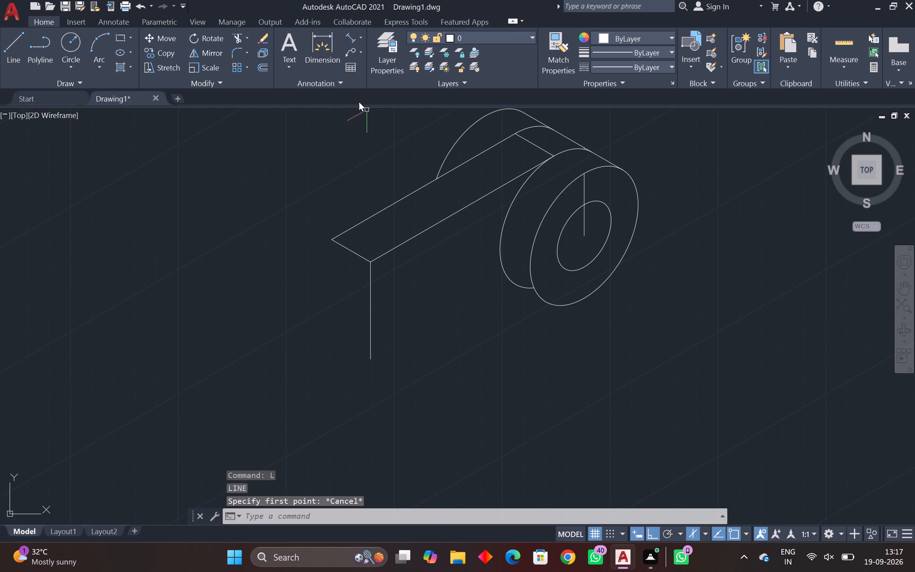
# Measure the length of the vertical line below the arm's front end corner with an aligned dimension.
pyautogui.click(352, 40)
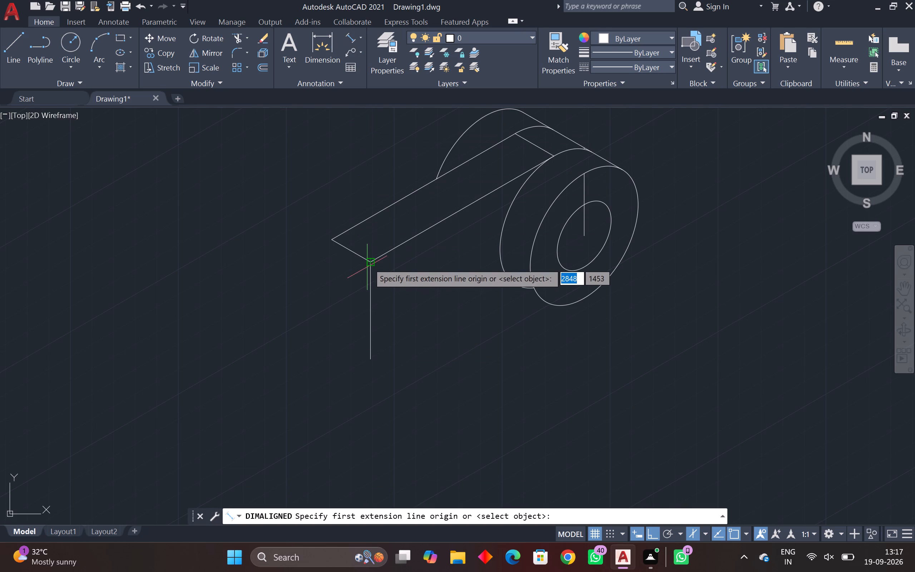
pyautogui.click(371, 260)
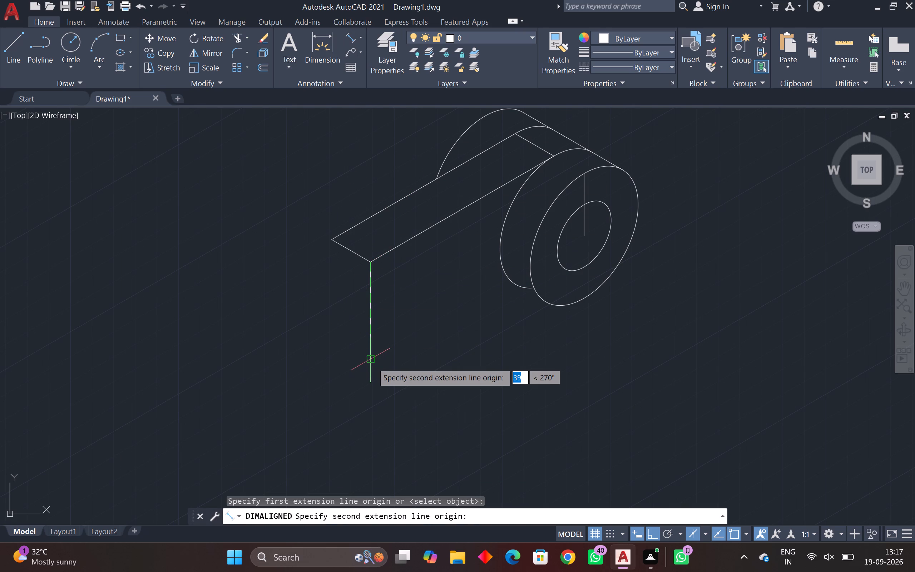
pyautogui.click(372, 362)
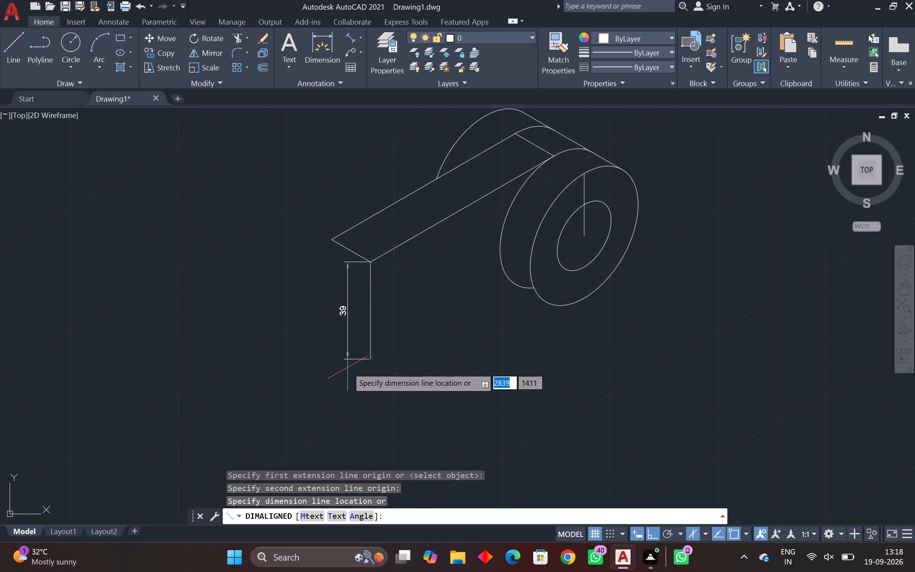
pyautogui.press('Escape')
# Delete the vertical line below the arm's front end corner.
pyautogui.moveTo(400, 320); pyautogui.dragTo(335, 373)
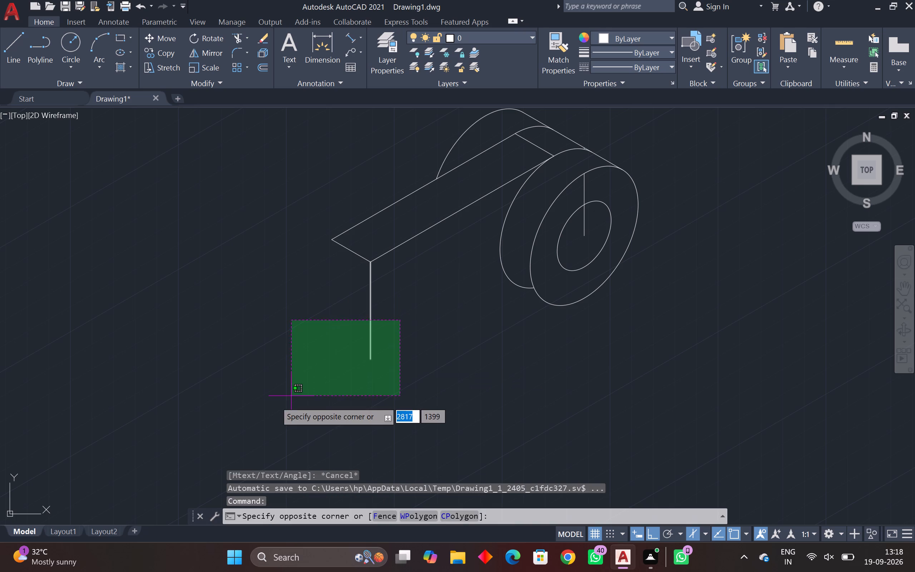
pyautogui.click(275, 401)
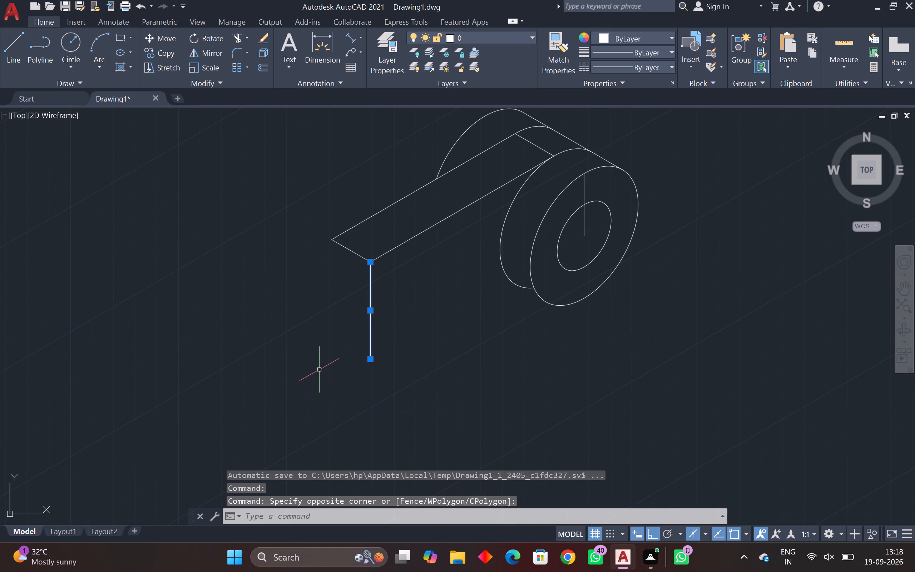
pyautogui.press('Delete')
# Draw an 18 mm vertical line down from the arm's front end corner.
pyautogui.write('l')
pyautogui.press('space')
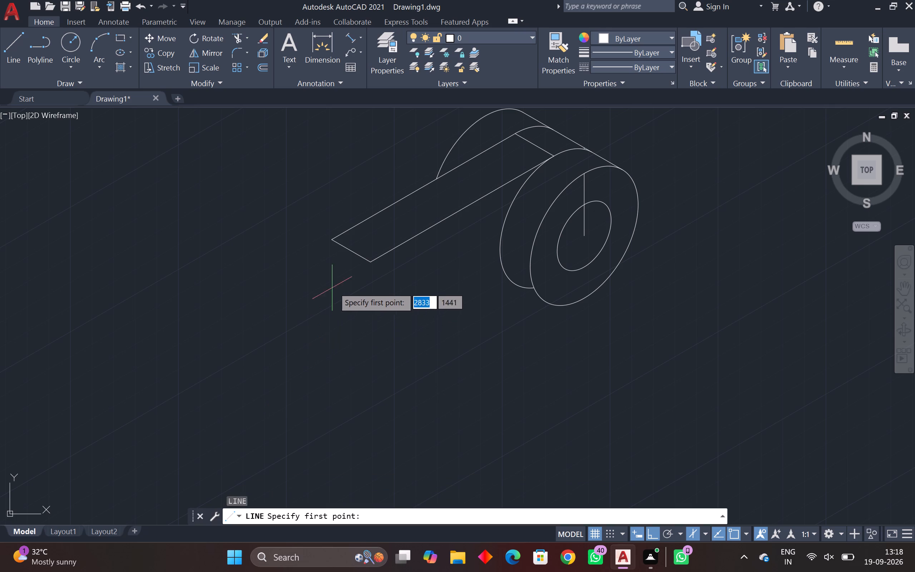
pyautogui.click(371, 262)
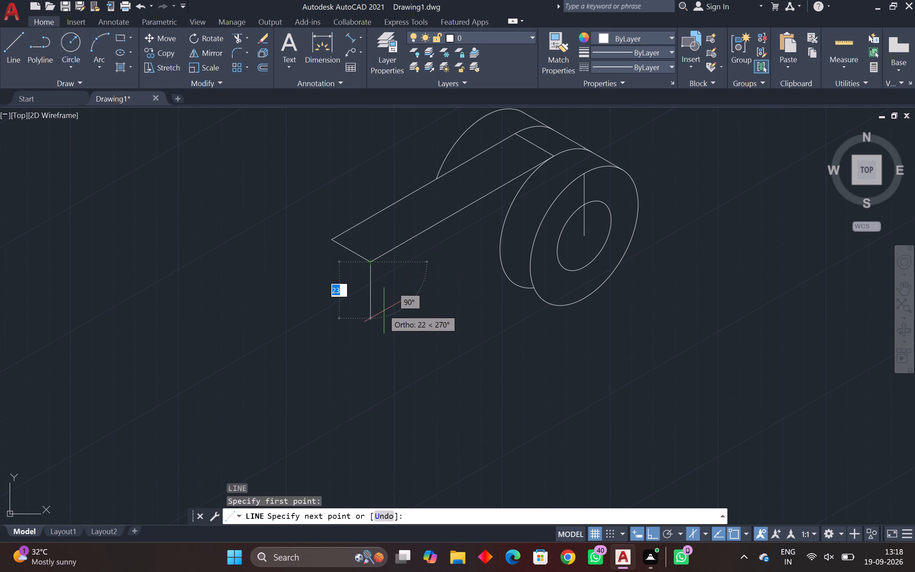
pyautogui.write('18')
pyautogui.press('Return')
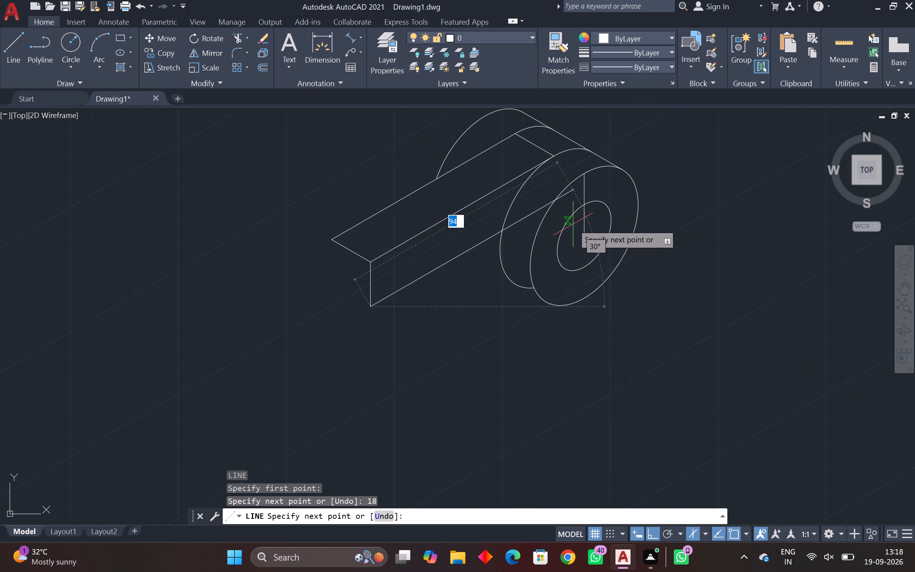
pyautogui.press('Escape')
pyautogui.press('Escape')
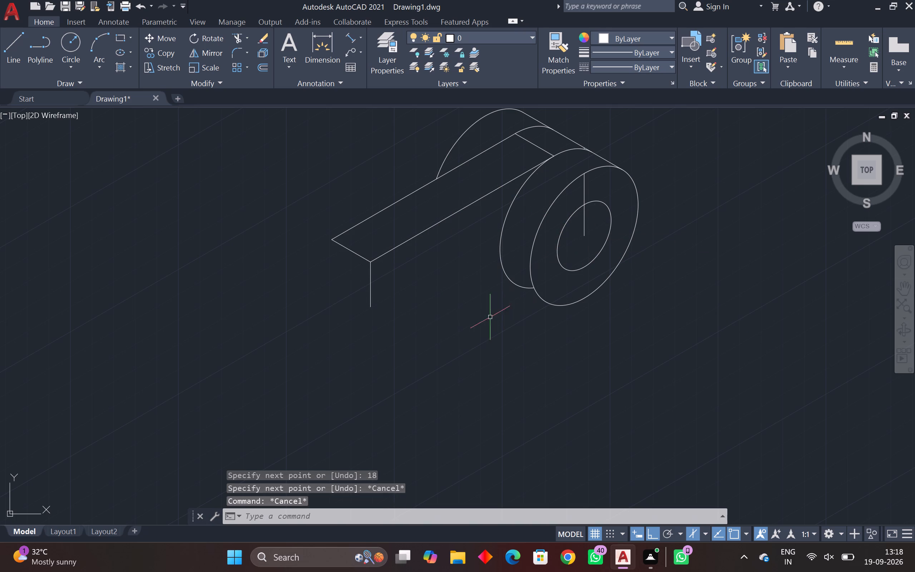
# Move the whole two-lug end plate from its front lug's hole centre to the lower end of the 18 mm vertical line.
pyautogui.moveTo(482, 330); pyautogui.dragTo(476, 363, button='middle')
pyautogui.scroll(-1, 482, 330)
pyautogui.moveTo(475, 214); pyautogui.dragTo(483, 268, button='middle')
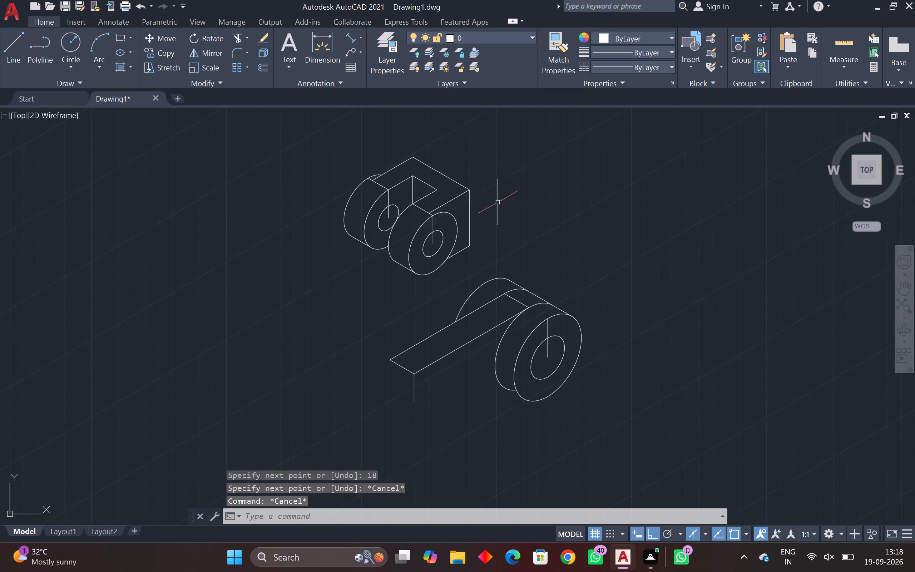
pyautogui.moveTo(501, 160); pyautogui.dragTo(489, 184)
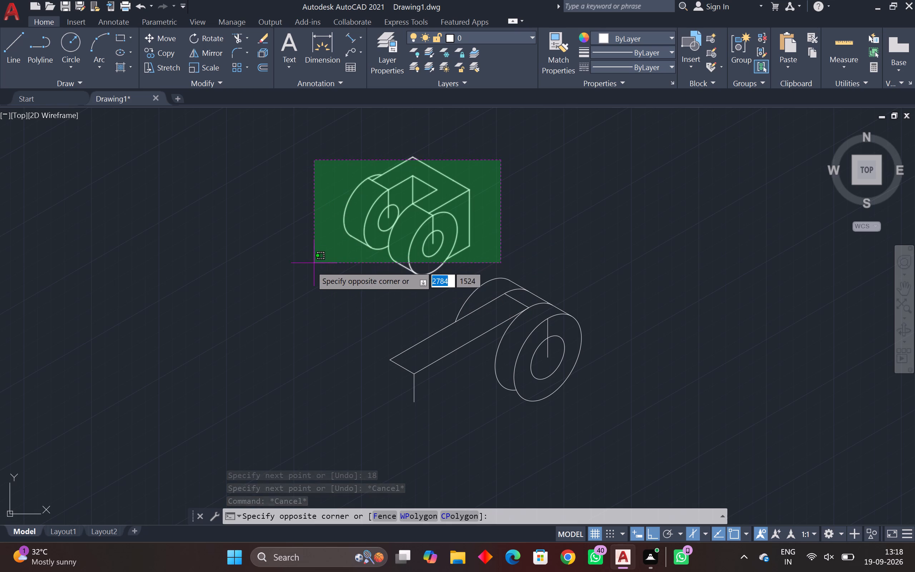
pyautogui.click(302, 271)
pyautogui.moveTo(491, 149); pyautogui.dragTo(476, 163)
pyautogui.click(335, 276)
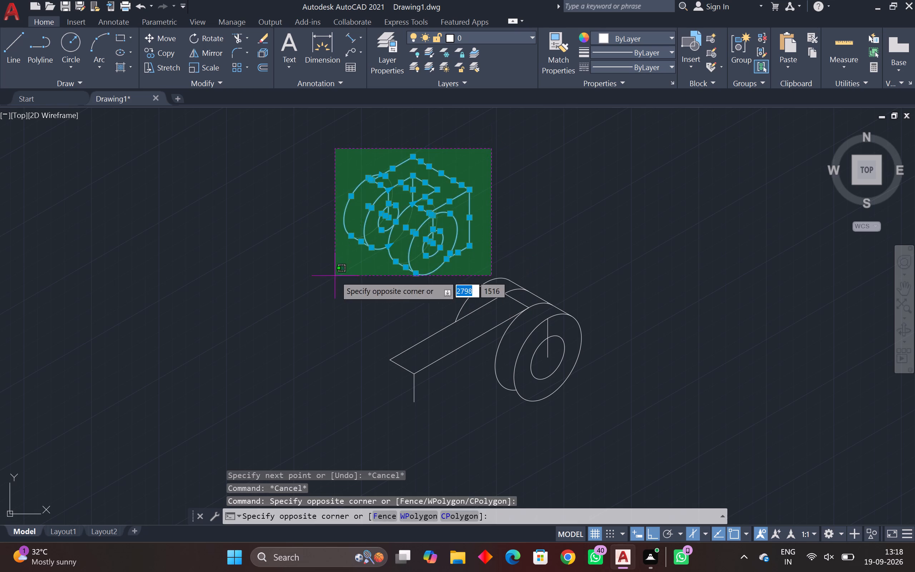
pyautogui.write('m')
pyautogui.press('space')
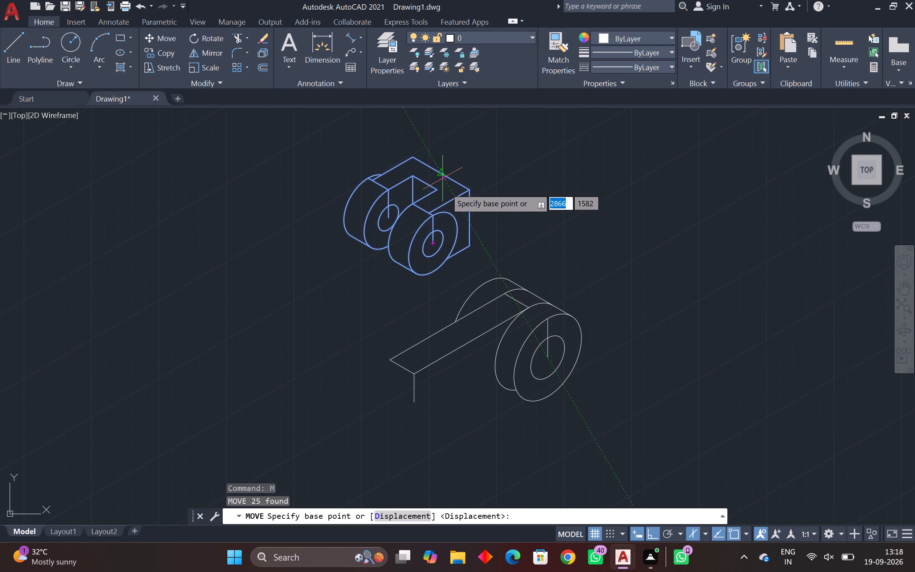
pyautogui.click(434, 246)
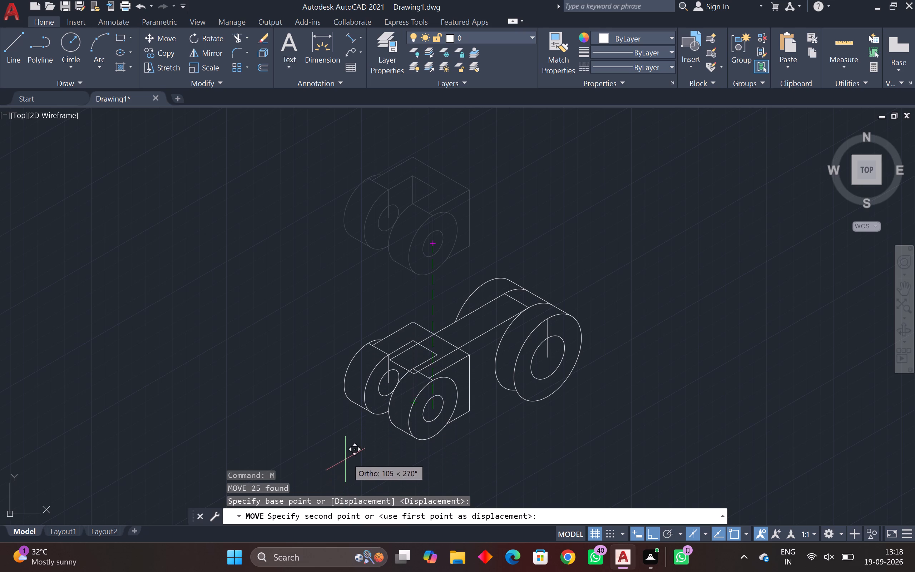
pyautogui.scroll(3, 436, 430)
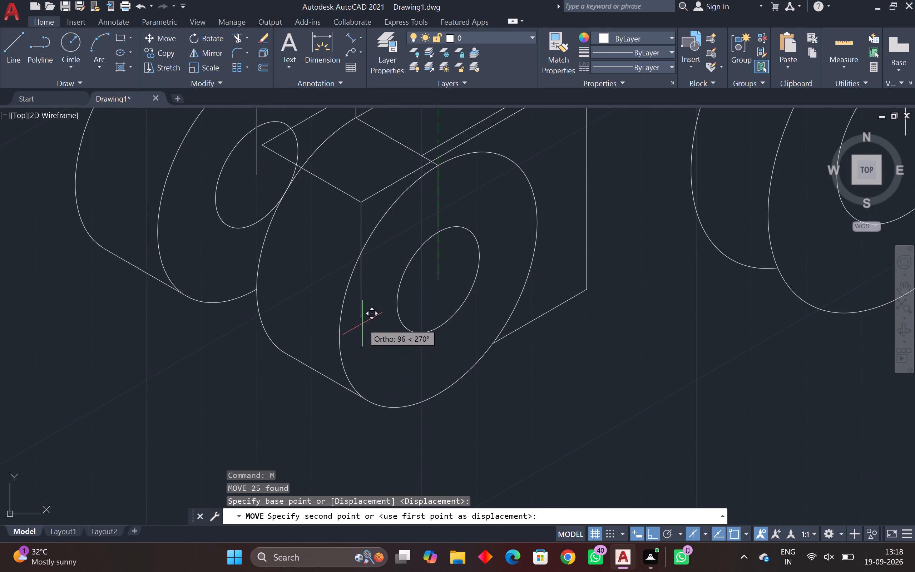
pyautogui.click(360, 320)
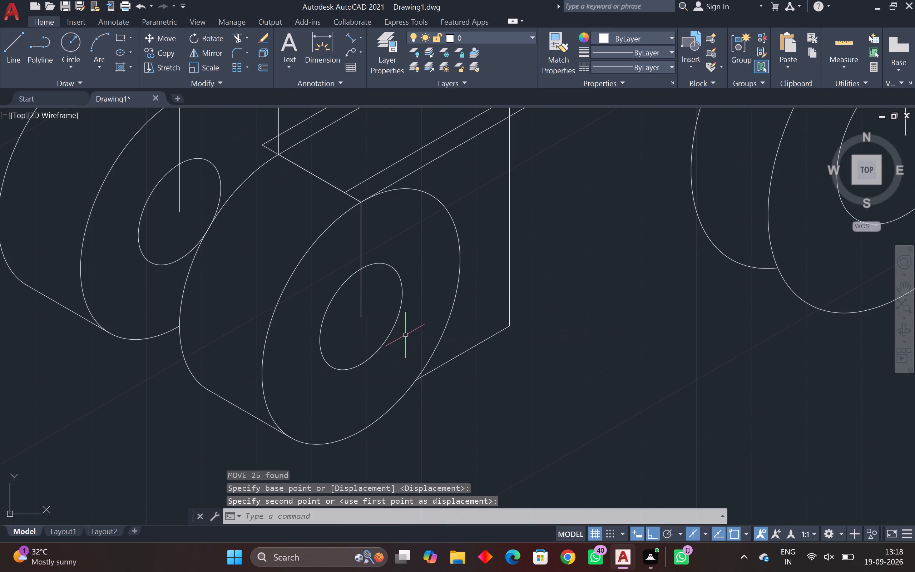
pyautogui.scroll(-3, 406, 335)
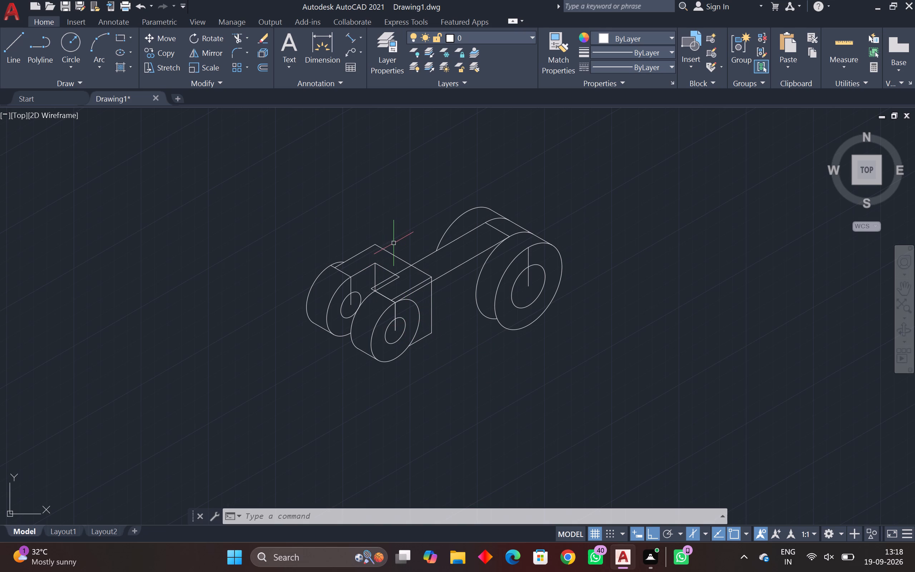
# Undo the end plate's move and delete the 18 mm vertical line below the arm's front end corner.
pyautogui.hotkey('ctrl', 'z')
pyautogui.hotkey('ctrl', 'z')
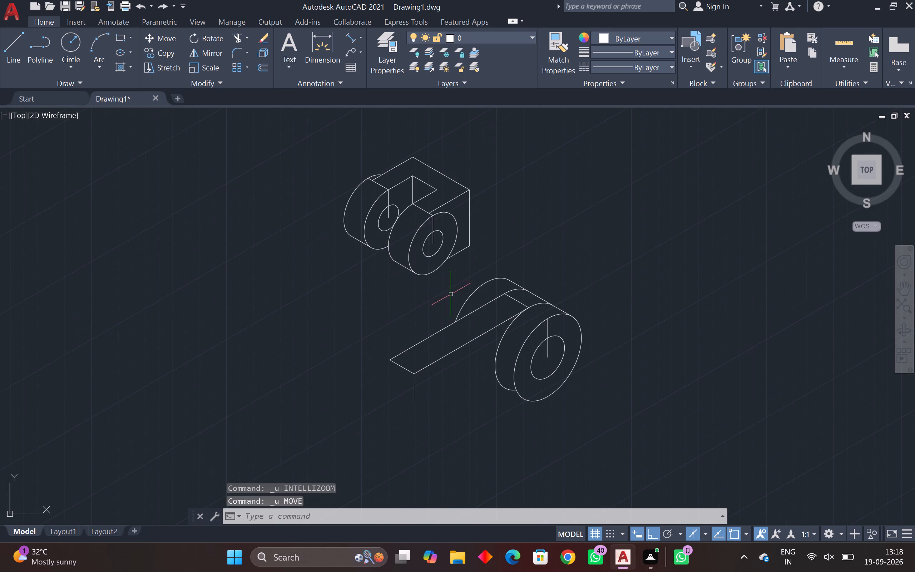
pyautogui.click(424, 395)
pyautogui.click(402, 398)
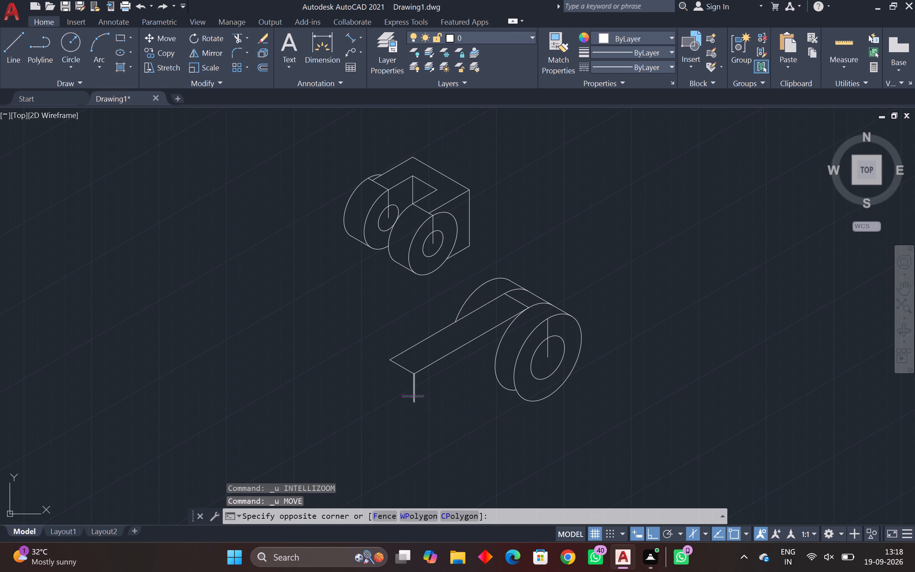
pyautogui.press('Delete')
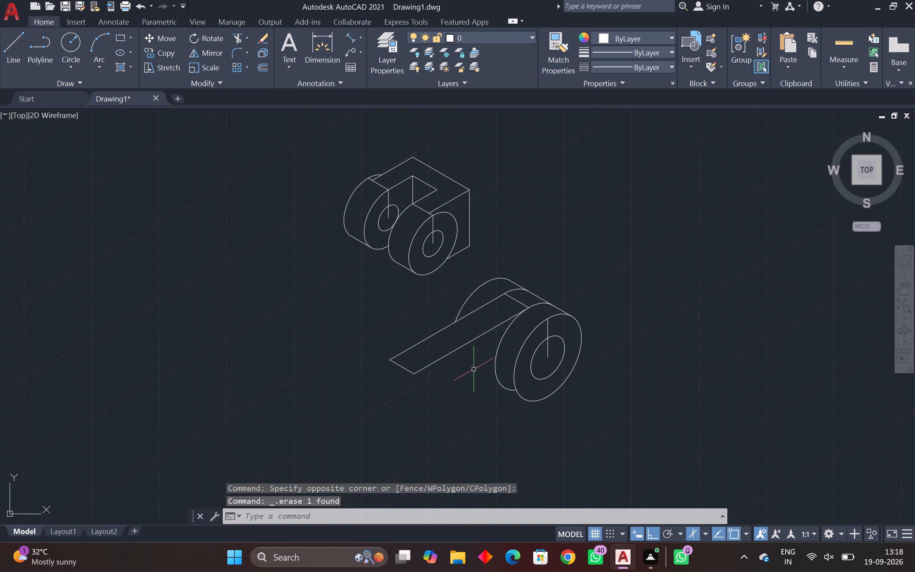
# Draw an 85 mm centre line along the arm's top, from the cylinder's short cross line midpoint to the arm's end edge midpoint.
pyautogui.write('l')
pyautogui.press('space')
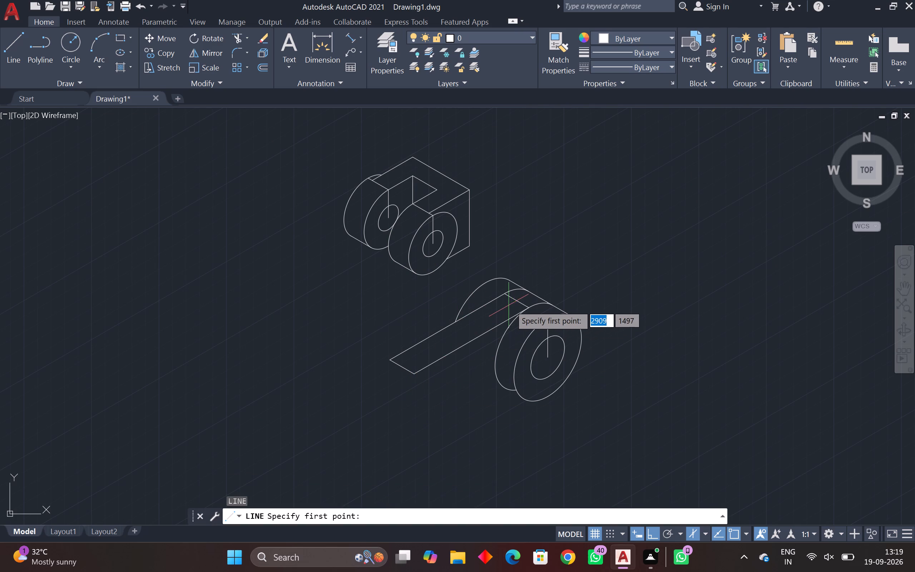
pyautogui.click(515, 303)
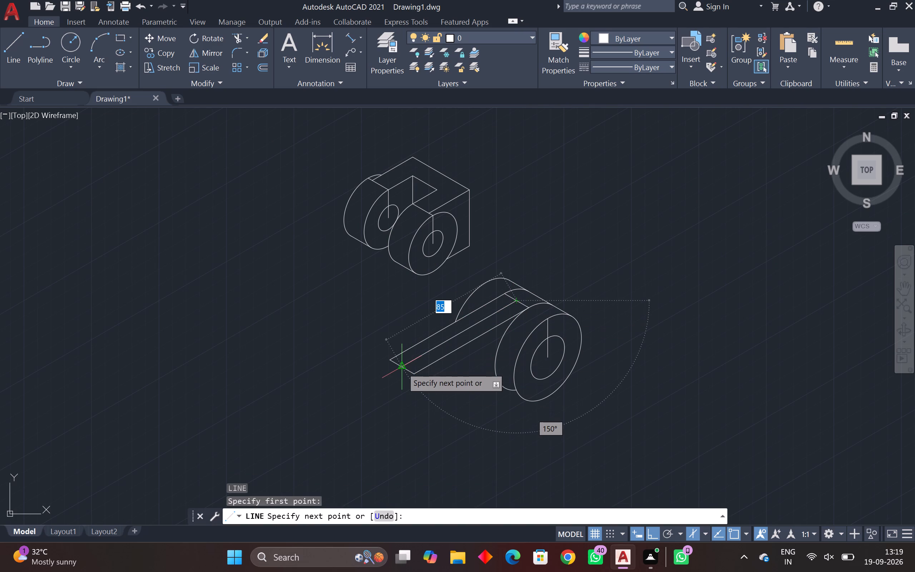
pyautogui.click(402, 366)
pyautogui.press('Escape')
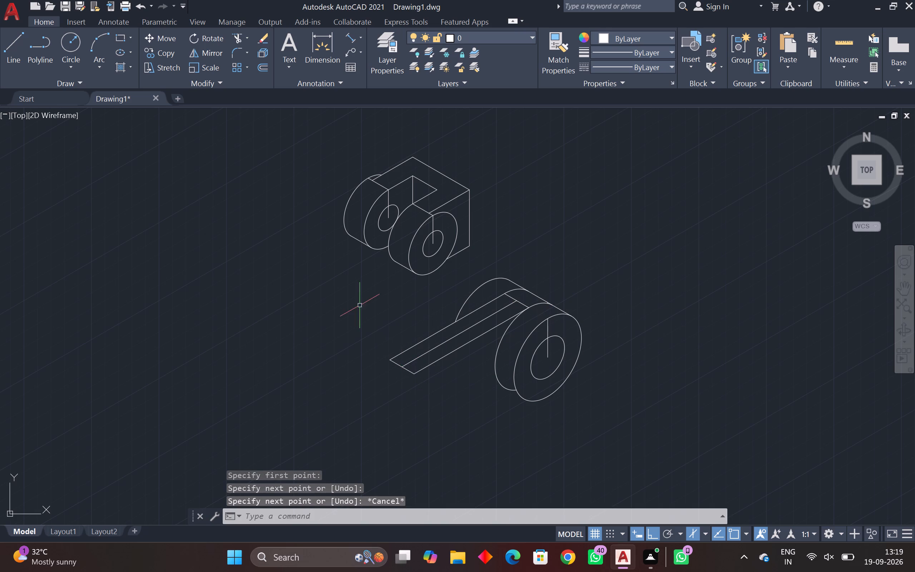
# Move the two-lug end plate so the midpoint of its top back edge meets the outer end of the arm's centre line.
pyautogui.moveTo(490, 161); pyautogui.dragTo(480, 174)
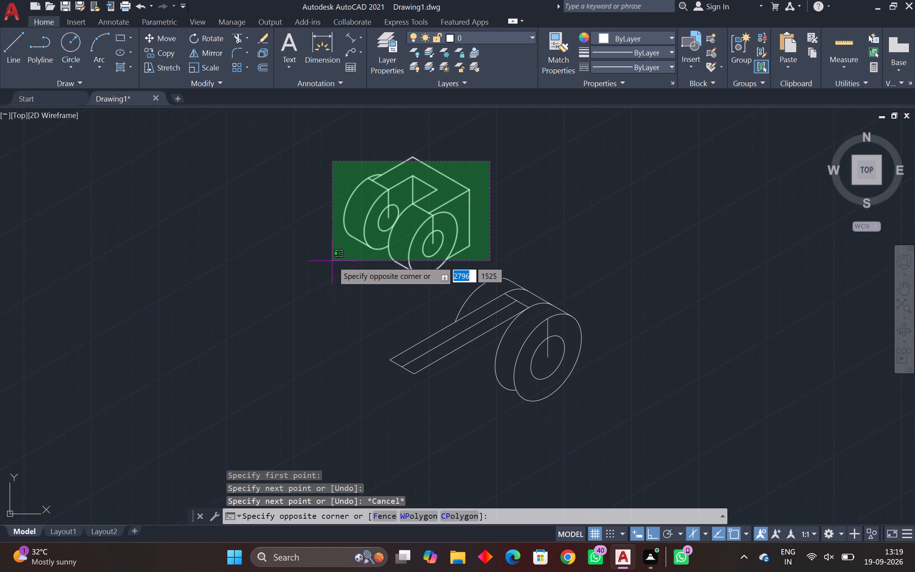
pyautogui.click(332, 261)
pyautogui.moveTo(486, 176); pyautogui.dragTo(481, 182)
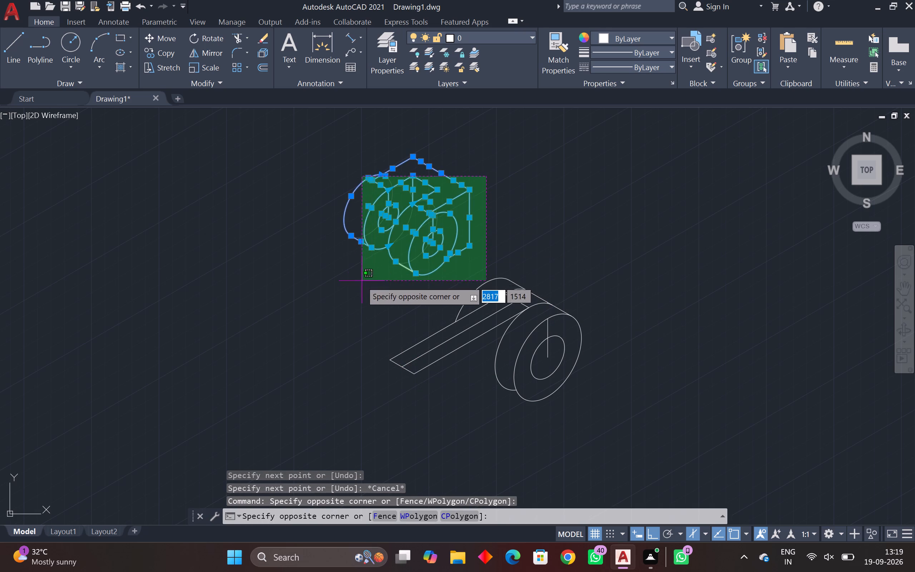
pyautogui.click(361, 281)
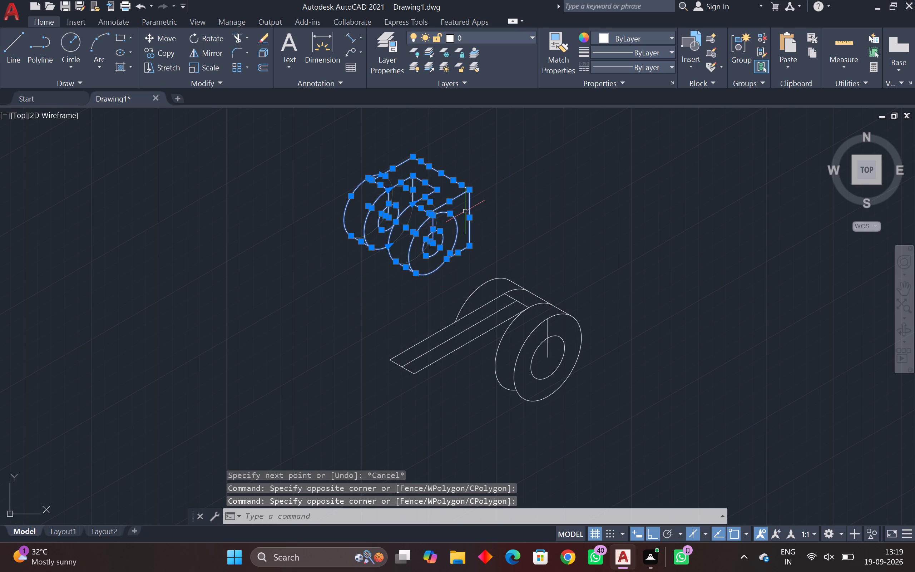
pyautogui.write('m')
pyautogui.press('space')
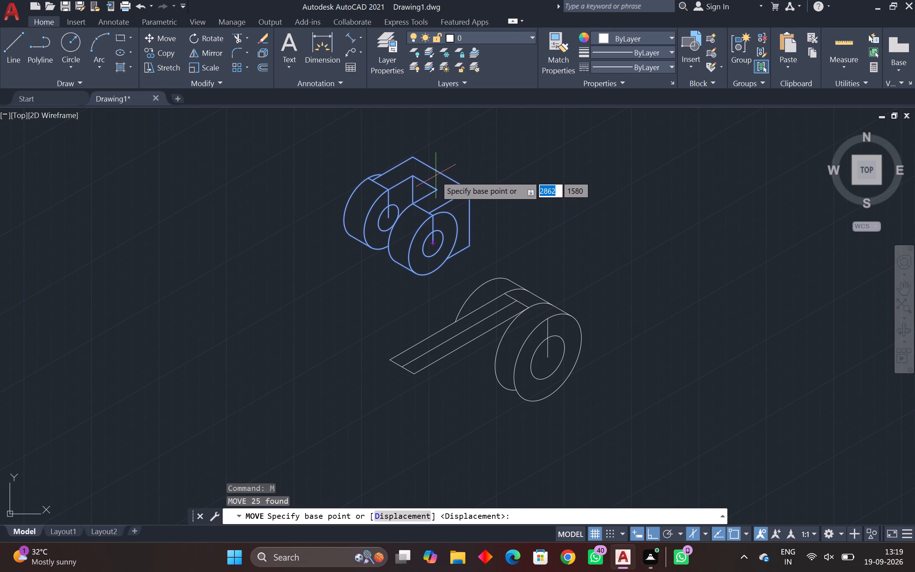
pyautogui.click(438, 173)
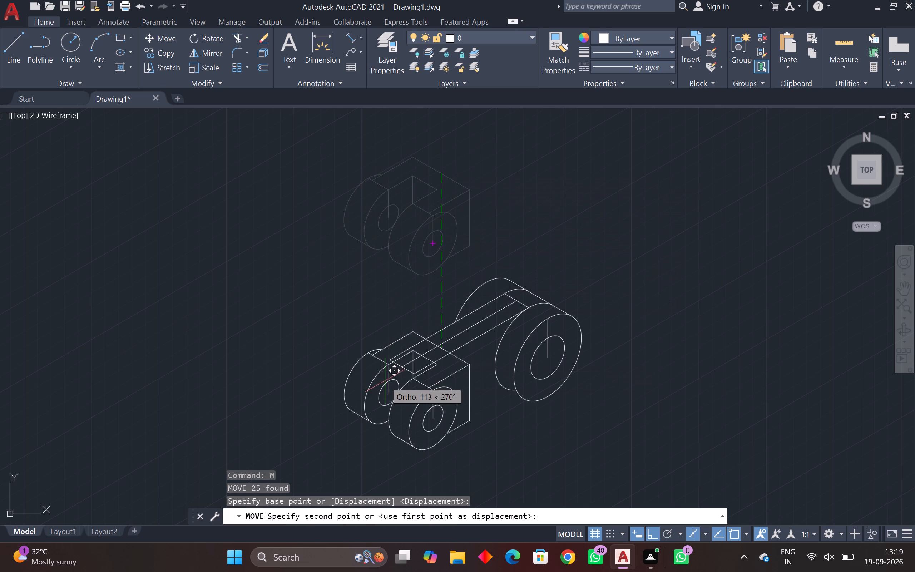
pyautogui.scroll(4, 391, 374)
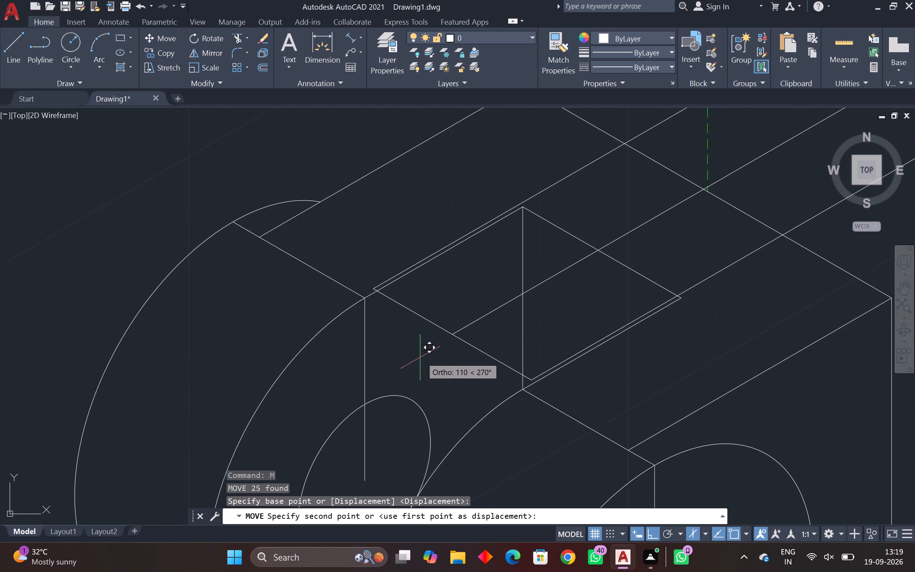
pyautogui.click(455, 333)
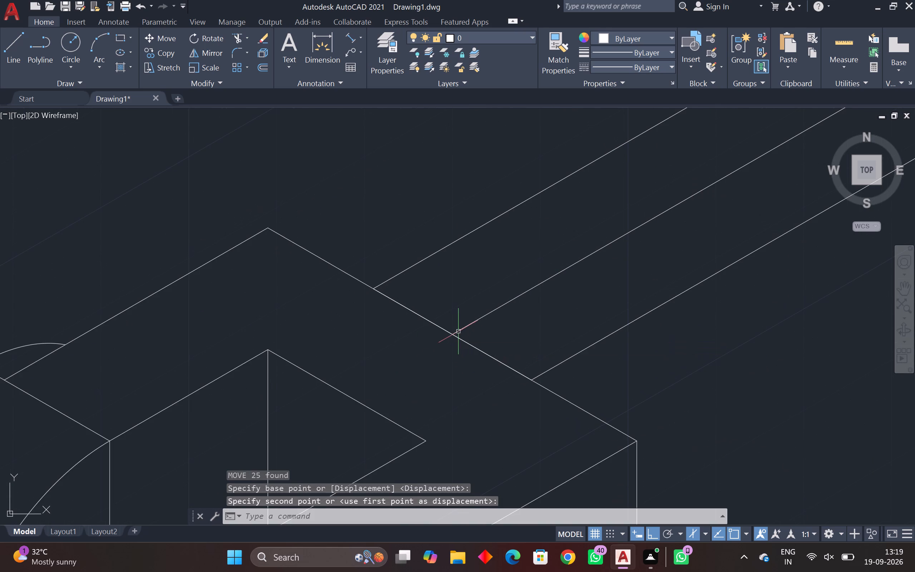
pyautogui.scroll(-3, 468, 328)
pyautogui.moveTo(506, 354); pyautogui.dragTo(421, 361, button='middle')
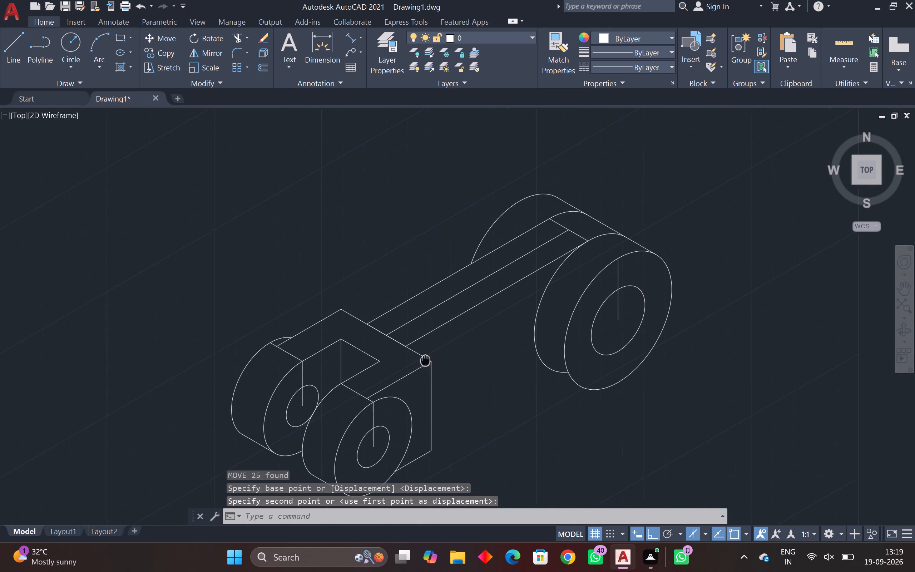
pyautogui.moveTo(421, 361); pyautogui.dragTo(417, 361, button='middle')
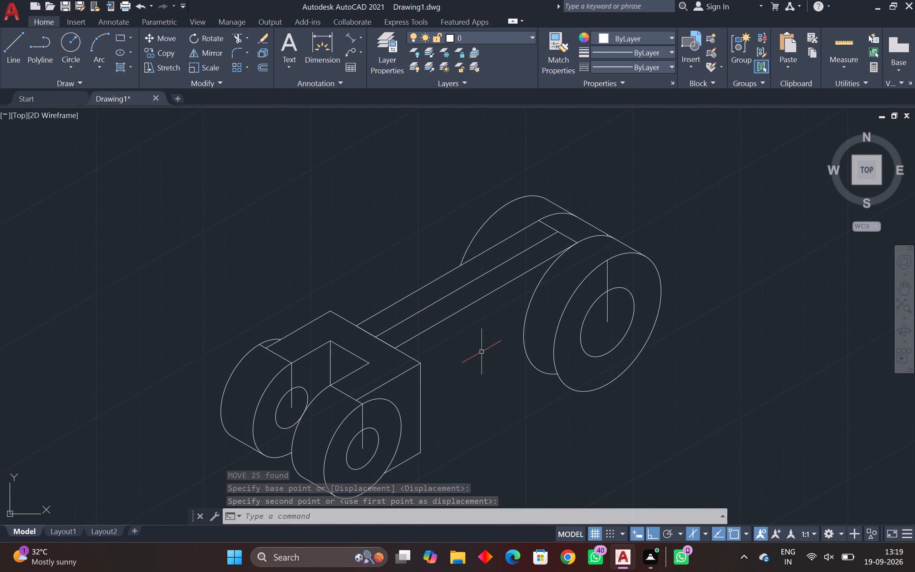
pyautogui.moveTo(481, 355); pyautogui.dragTo(532, 316, button='middle')
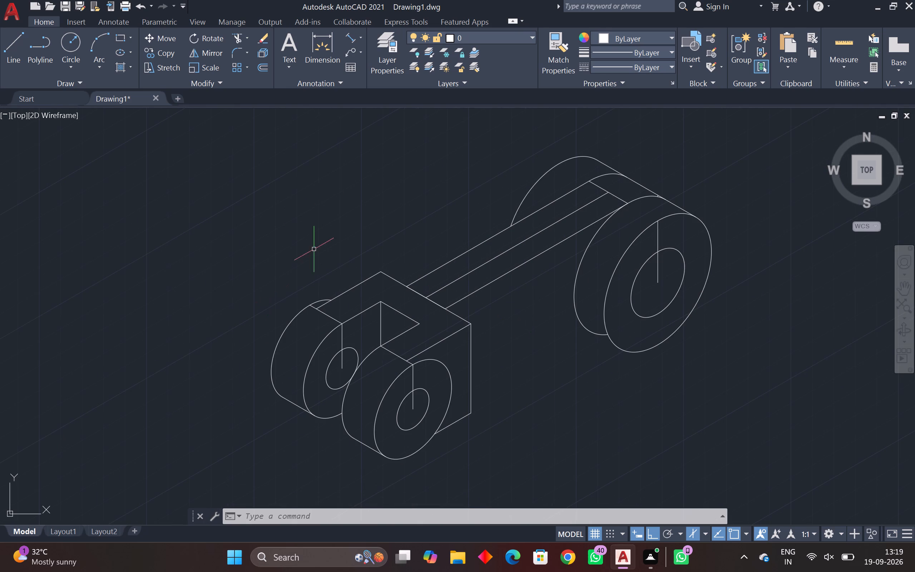
# Measure the distance from the front lug's hole centre to the cylinder's bore centre.
pyautogui.click(321, 53)
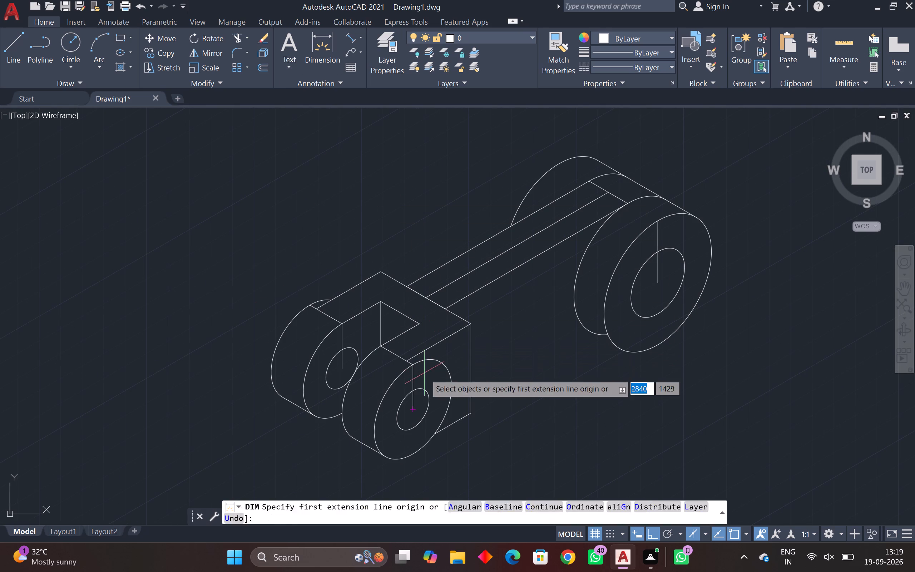
pyautogui.click(413, 408)
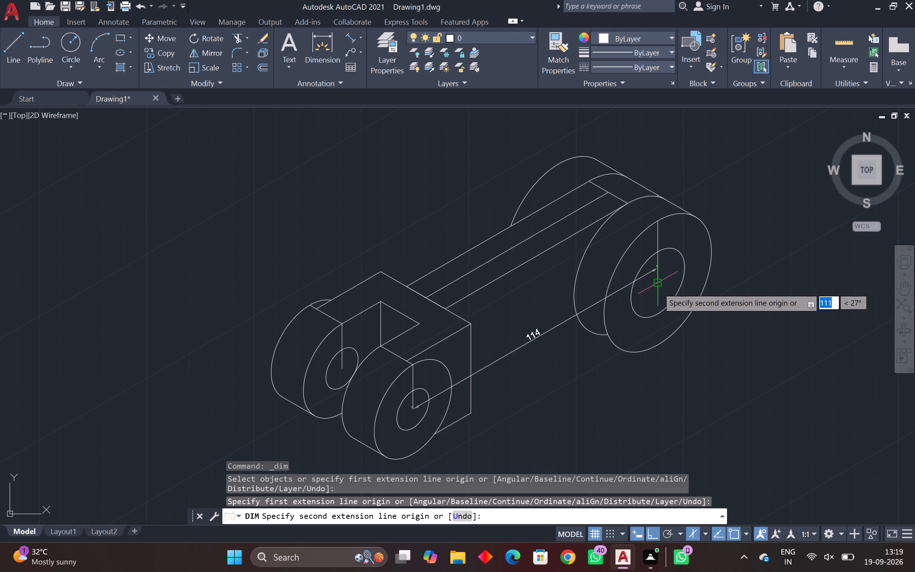
pyautogui.press('Escape')
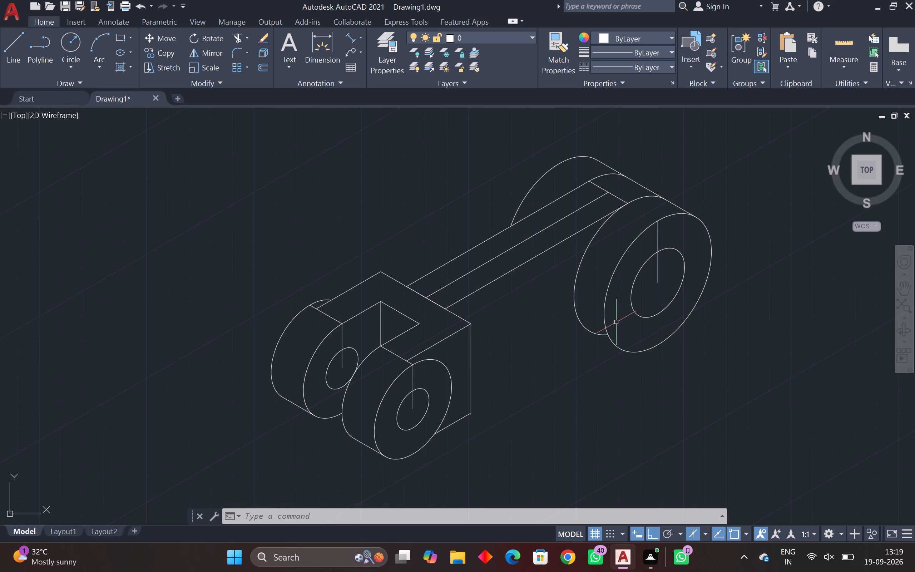
pyautogui.press('Escape')
pyautogui.press('Escape')
pyautogui.press('Escape')
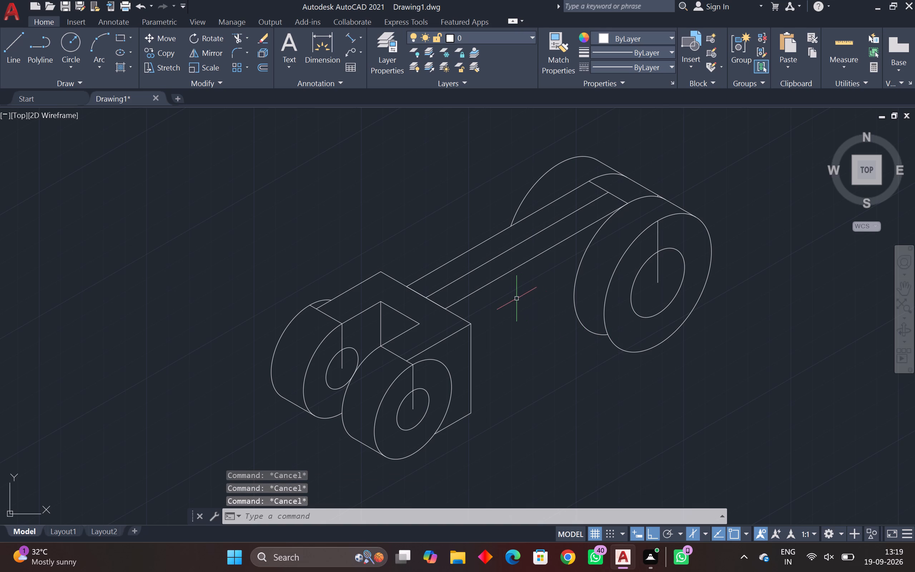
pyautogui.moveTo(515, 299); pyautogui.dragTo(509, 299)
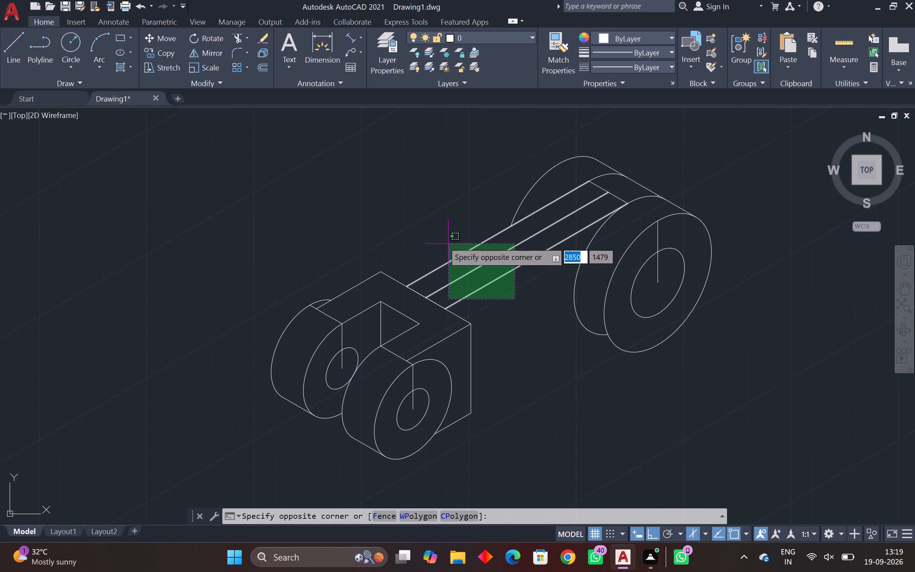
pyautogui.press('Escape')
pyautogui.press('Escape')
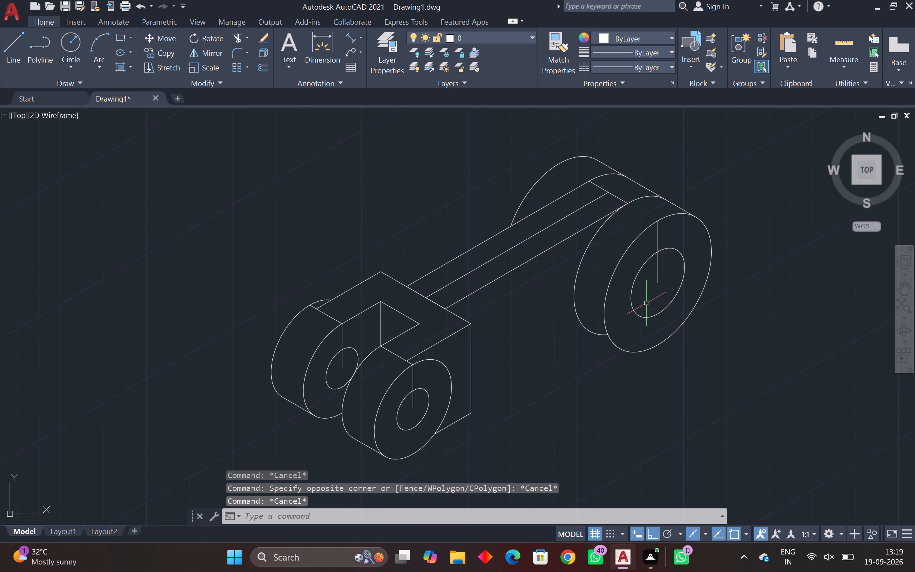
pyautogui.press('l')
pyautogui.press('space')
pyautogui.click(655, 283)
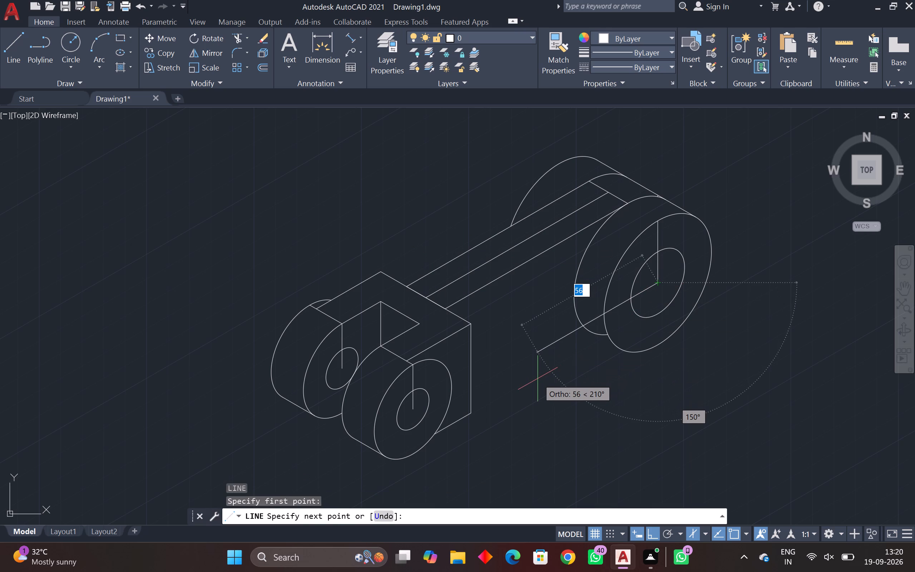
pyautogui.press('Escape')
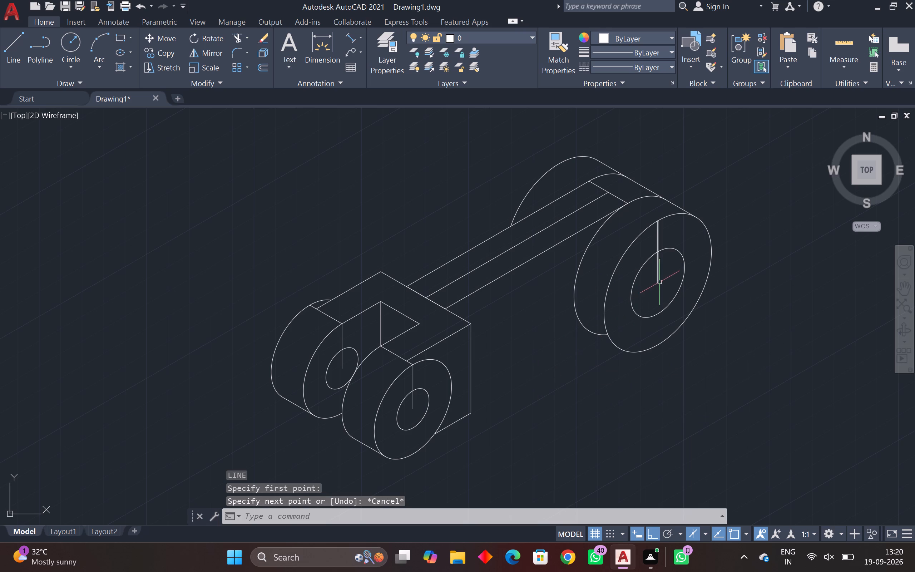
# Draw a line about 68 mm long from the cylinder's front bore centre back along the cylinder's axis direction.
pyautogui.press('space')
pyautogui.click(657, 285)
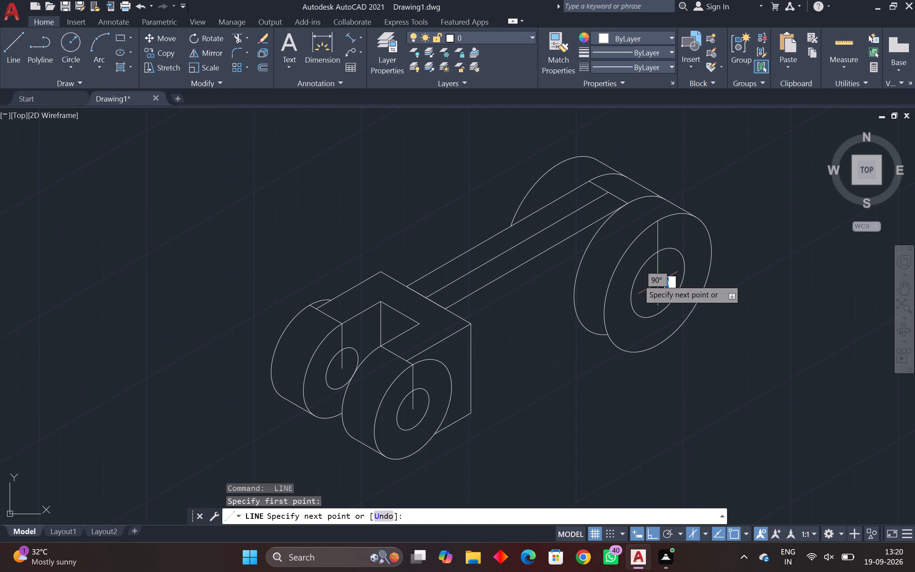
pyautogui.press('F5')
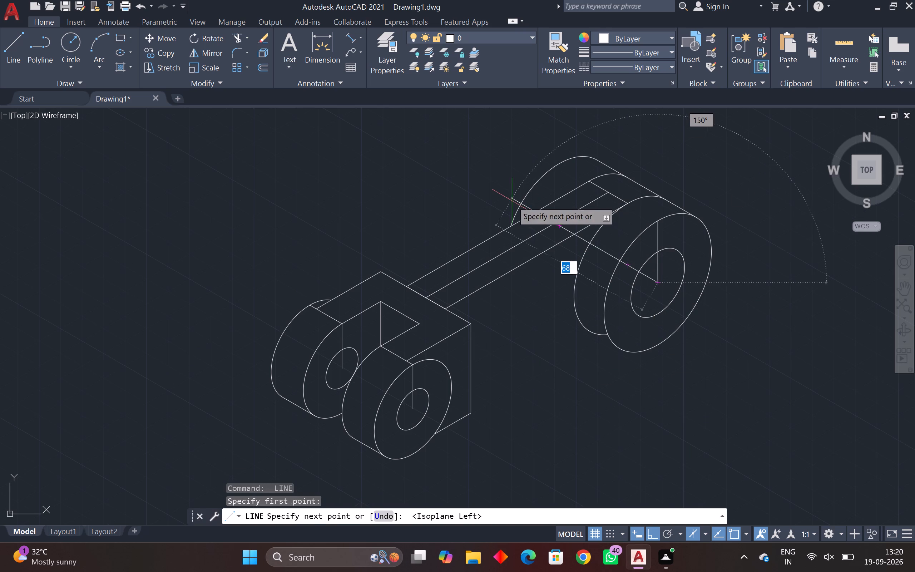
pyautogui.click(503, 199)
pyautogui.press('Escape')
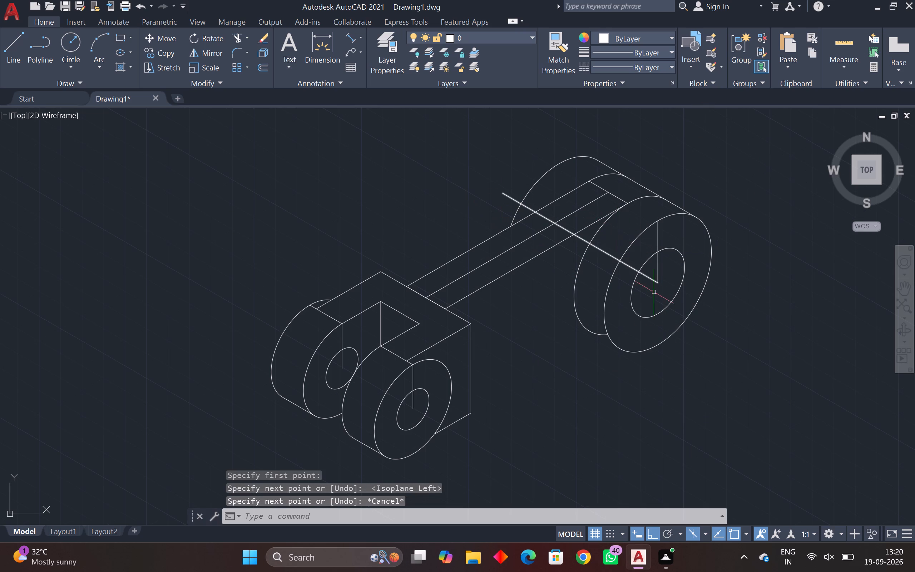
# Delete the arm's two long edges and its centre line between the cylinder and the end plate.
pyautogui.moveTo(518, 312); pyautogui.dragTo(507, 306)
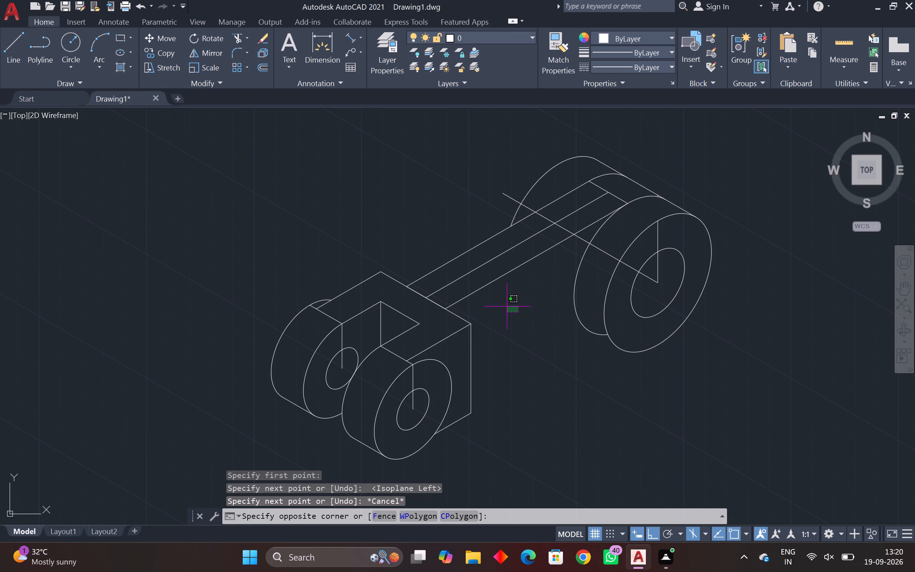
pyautogui.moveTo(451, 250); pyautogui.dragTo(460, 245)
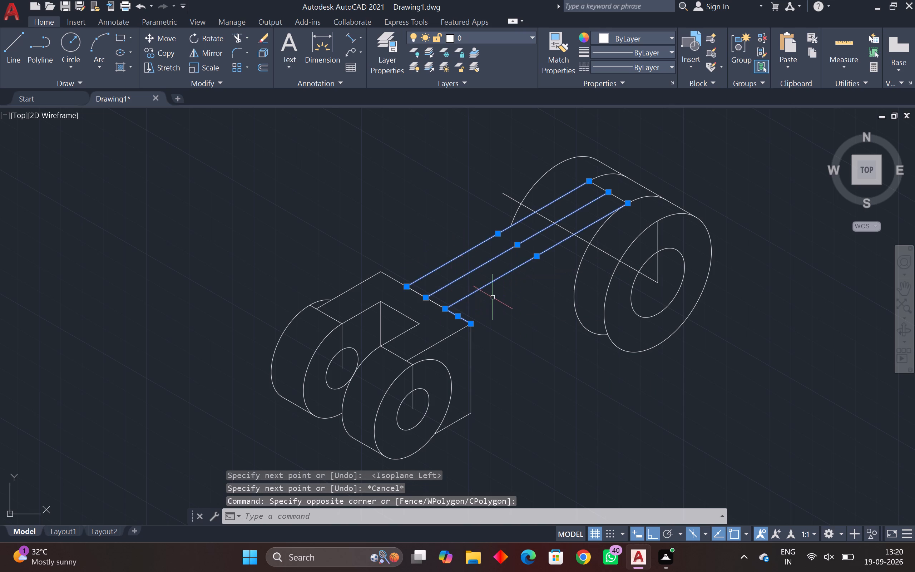
pyautogui.press('Escape')
pyautogui.moveTo(486, 305); pyautogui.dragTo(485, 299)
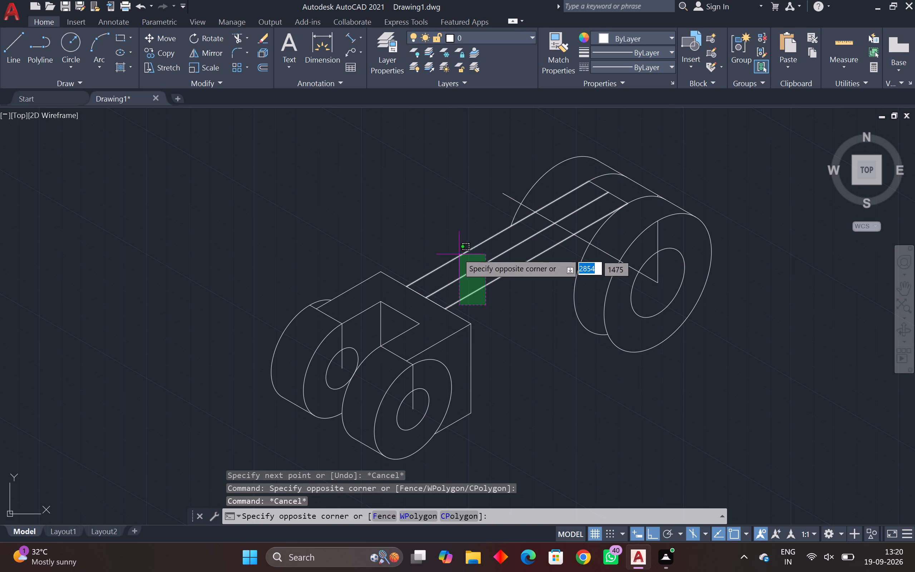
pyautogui.click(452, 245)
pyautogui.press('Delete')
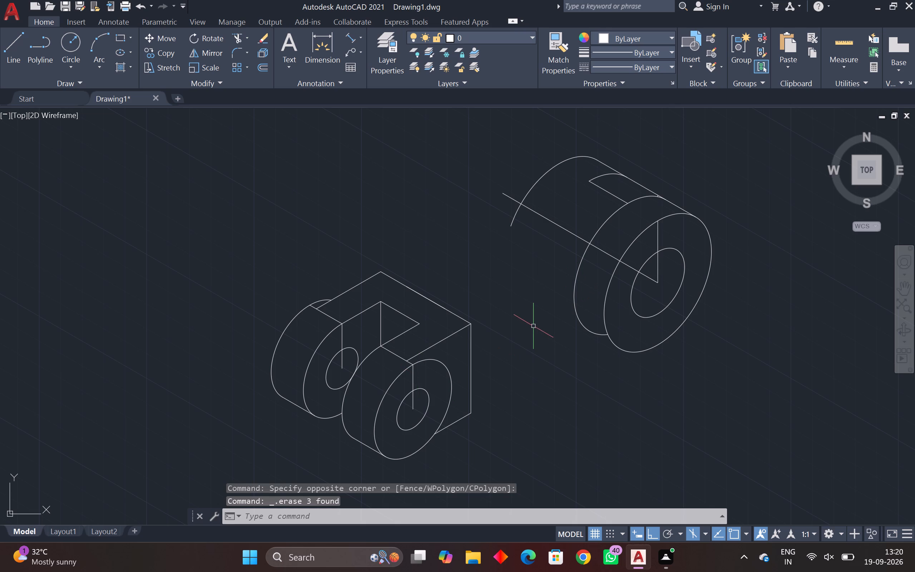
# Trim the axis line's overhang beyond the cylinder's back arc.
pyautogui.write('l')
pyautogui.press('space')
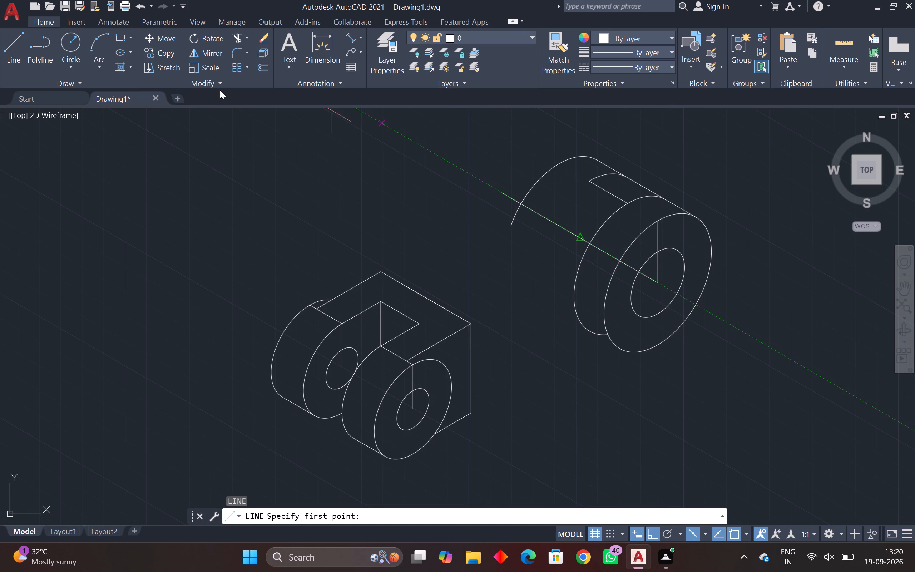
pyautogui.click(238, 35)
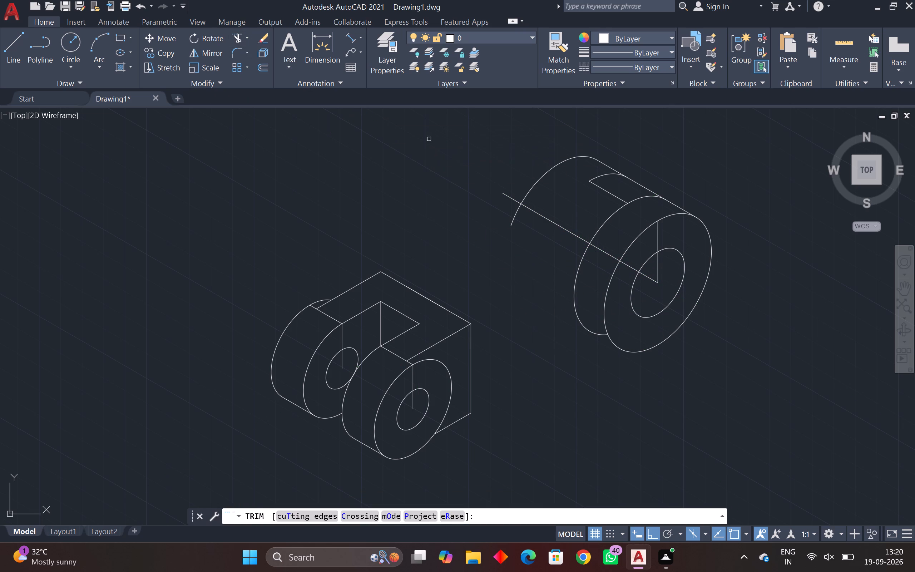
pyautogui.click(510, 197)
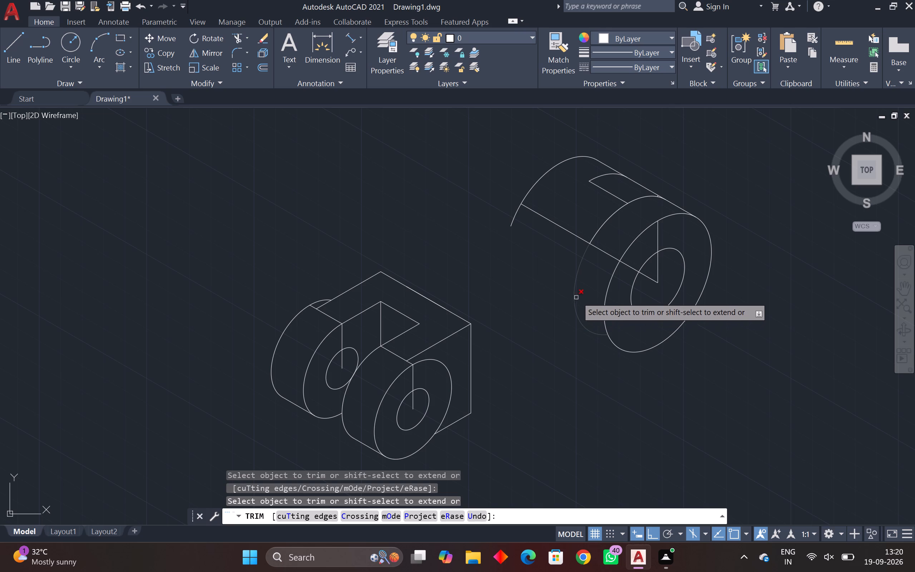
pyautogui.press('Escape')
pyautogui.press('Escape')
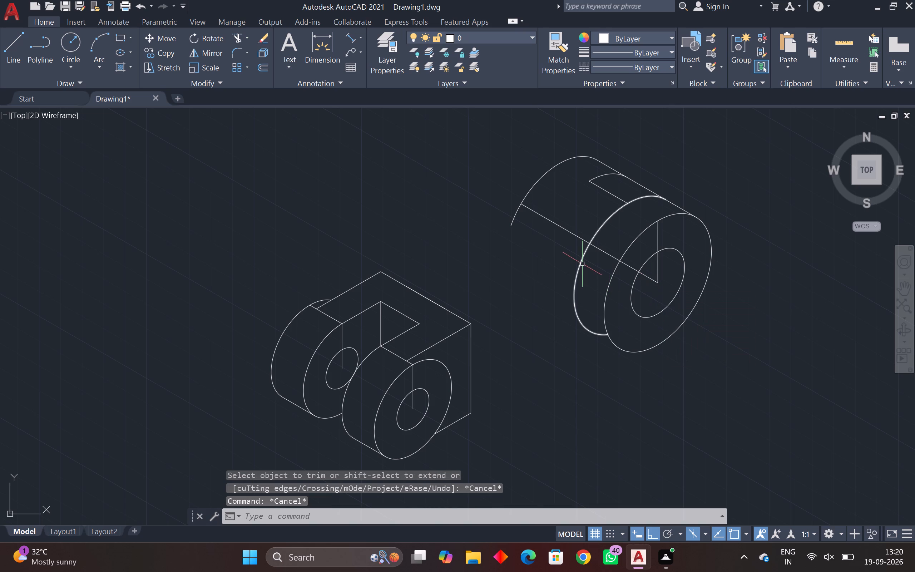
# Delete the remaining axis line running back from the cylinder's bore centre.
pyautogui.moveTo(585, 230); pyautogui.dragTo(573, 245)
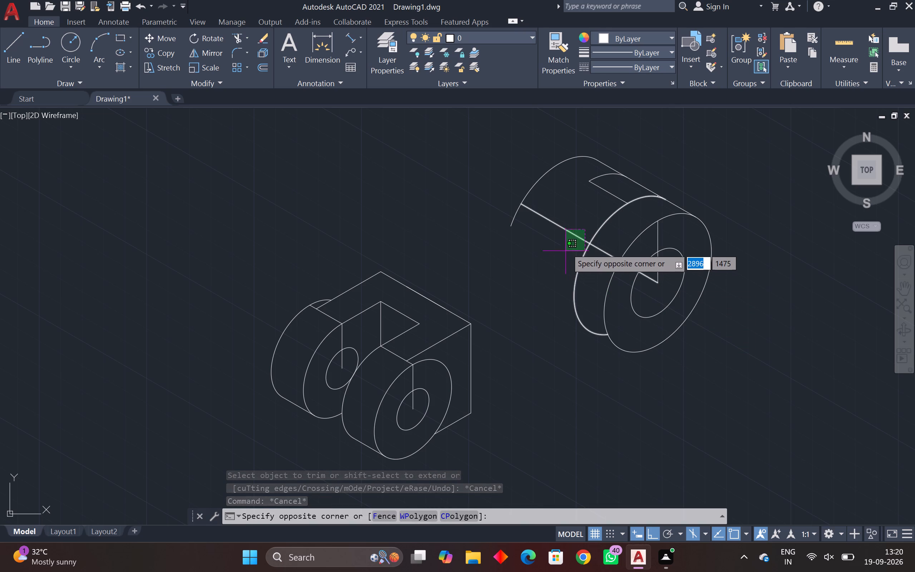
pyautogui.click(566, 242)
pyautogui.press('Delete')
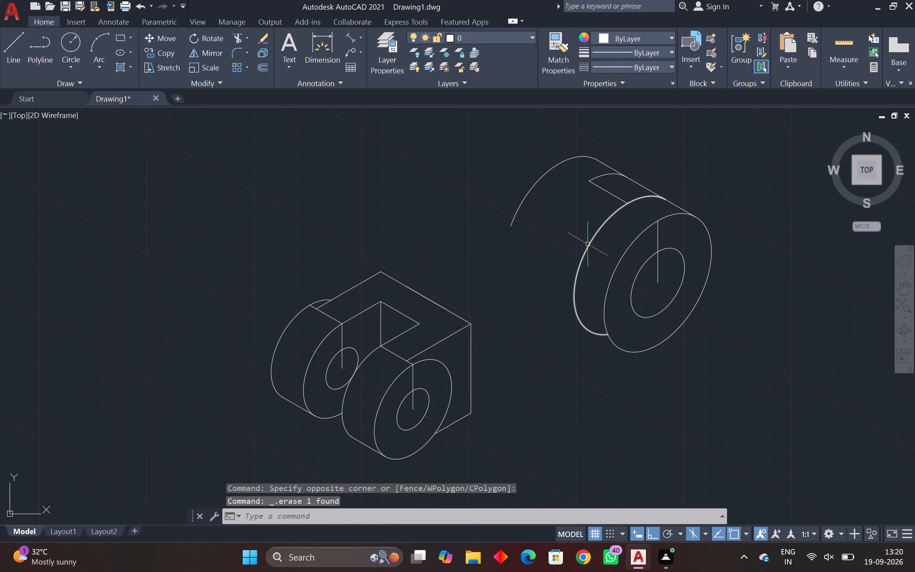
# Draw a 23 mm line from the bore centre back along the cylinder's axis, continuing with an 85 mm line in the arm direction toward the end plate.
pyautogui.write('l')
pyautogui.press('space')
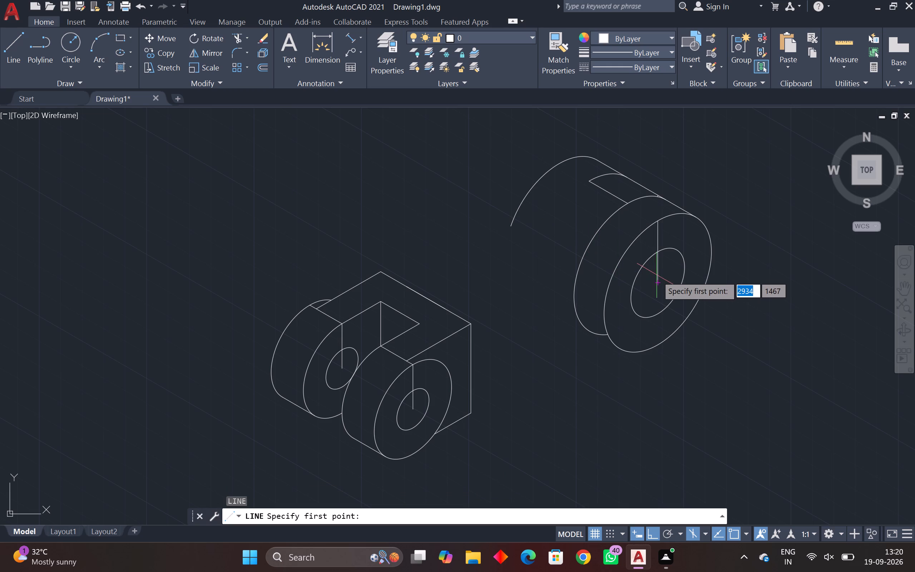
pyautogui.click(657, 281)
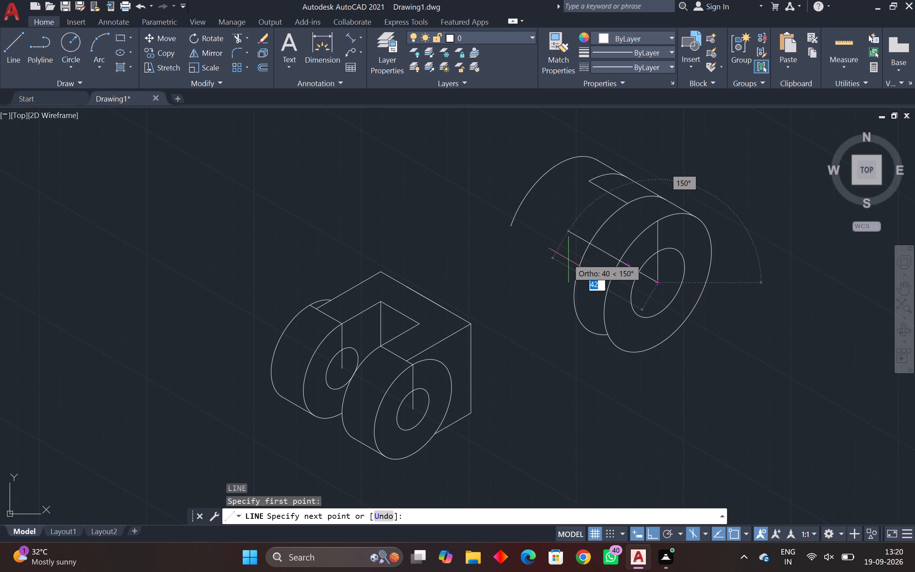
pyautogui.write('23')
pyautogui.press('Return')
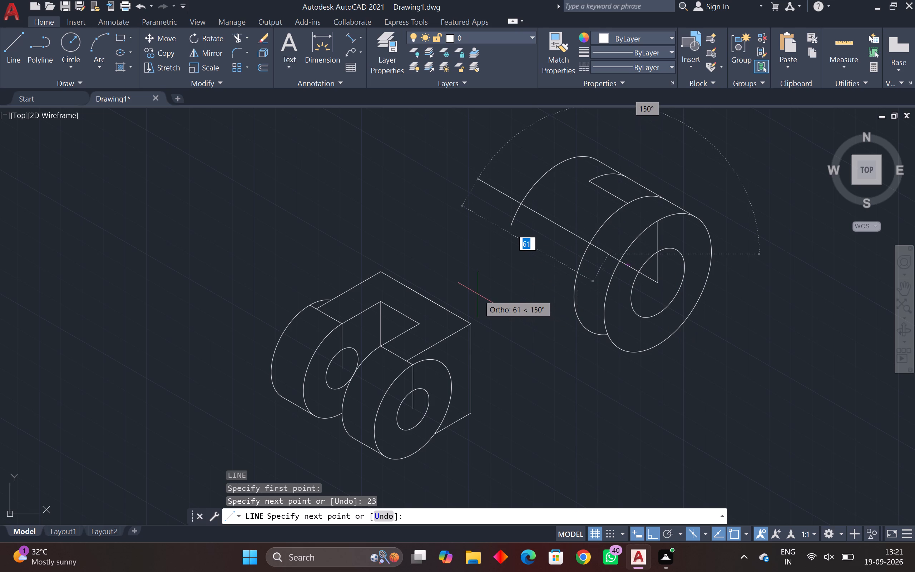
pyautogui.press('F5')
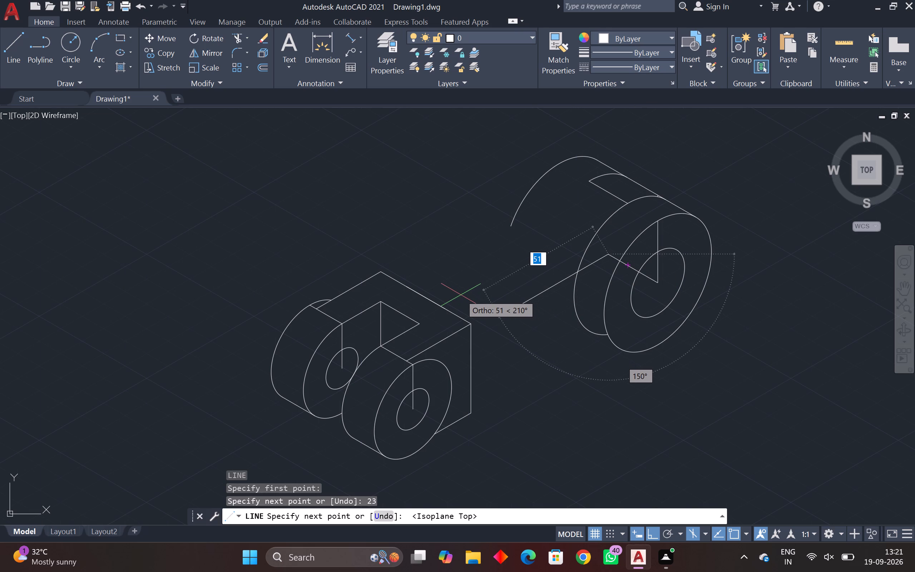
pyautogui.write('85')
pyautogui.press('Return')
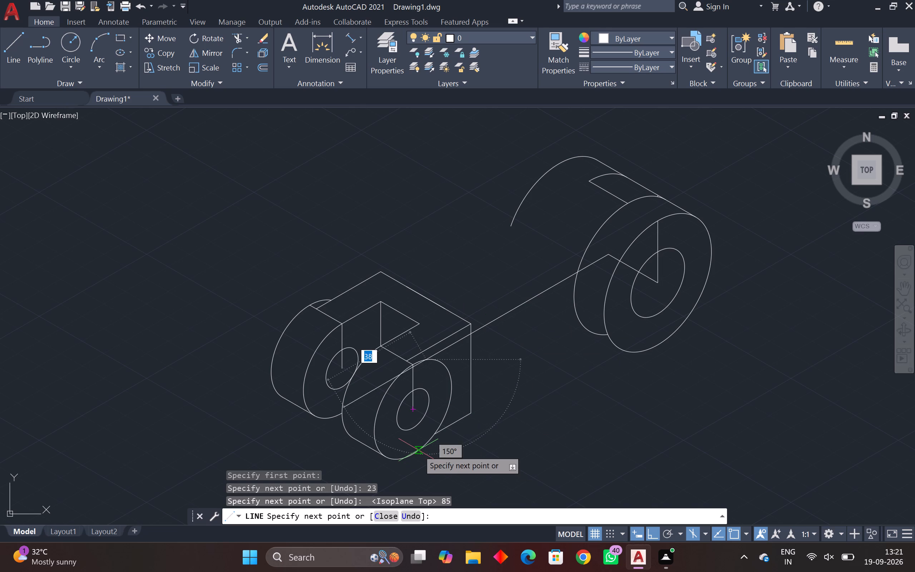
pyautogui.press('Escape')
# Draw a line joining the hole centres of the end plate's front and rear lugs.
pyautogui.scroll(2, 469, 383)
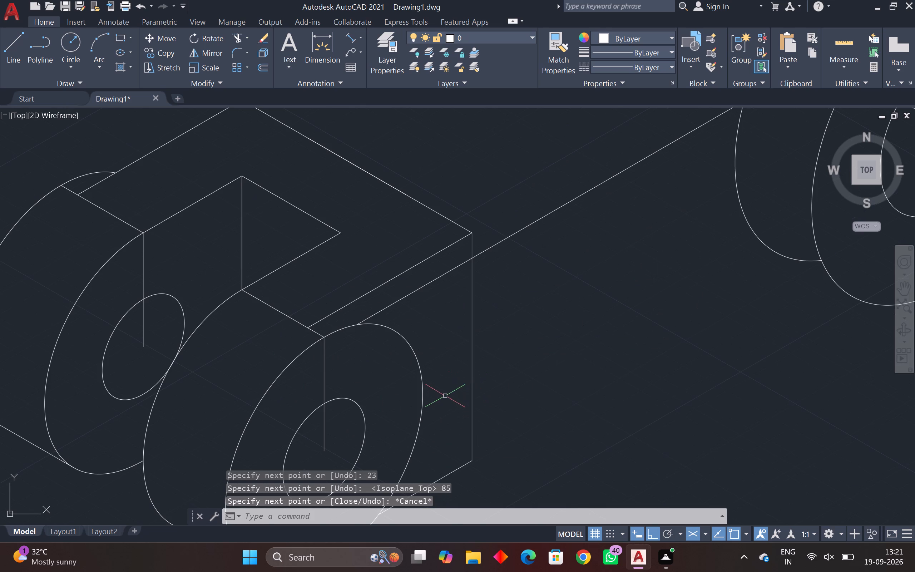
pyautogui.moveTo(445, 395); pyautogui.dragTo(422, 322, button='middle')
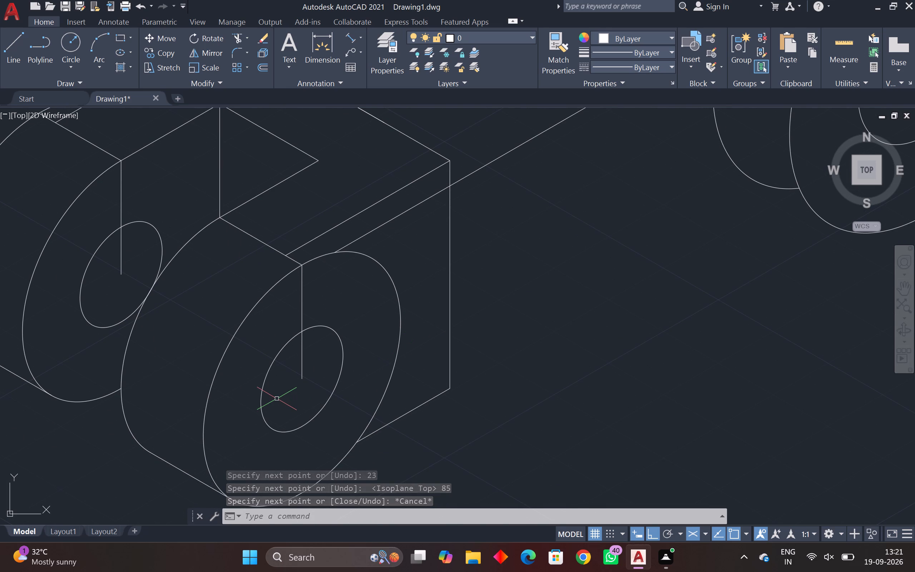
pyautogui.write('l')
pyautogui.press('space')
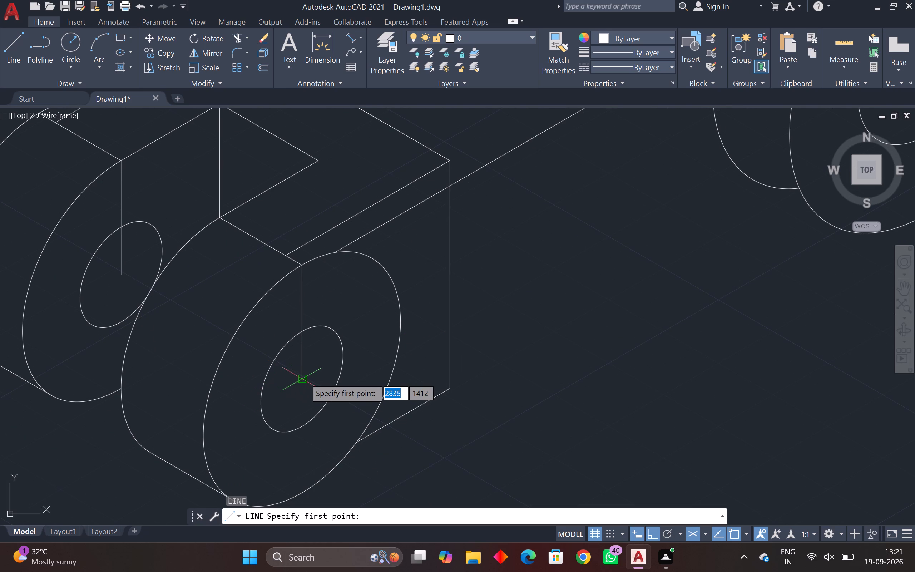
pyautogui.click(304, 378)
pyautogui.click(118, 278)
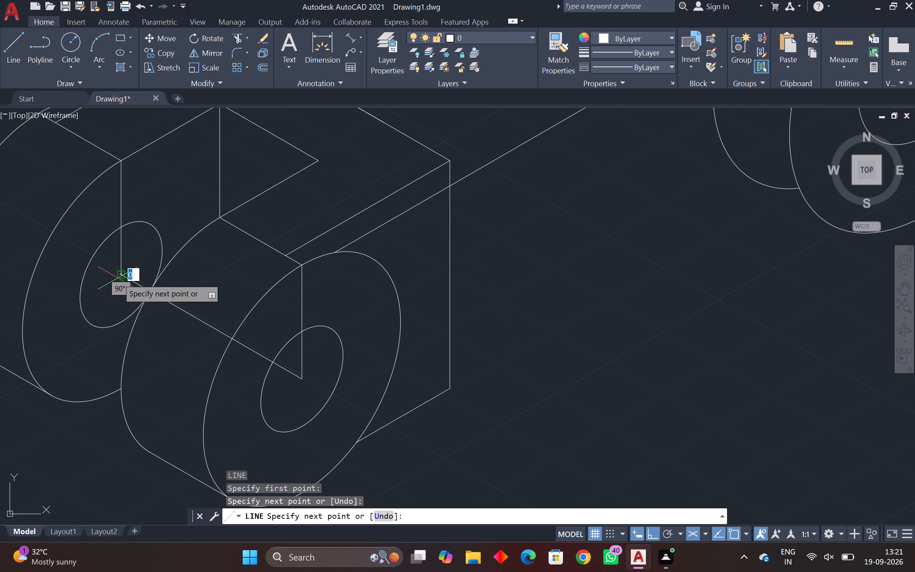
pyautogui.press('Escape')
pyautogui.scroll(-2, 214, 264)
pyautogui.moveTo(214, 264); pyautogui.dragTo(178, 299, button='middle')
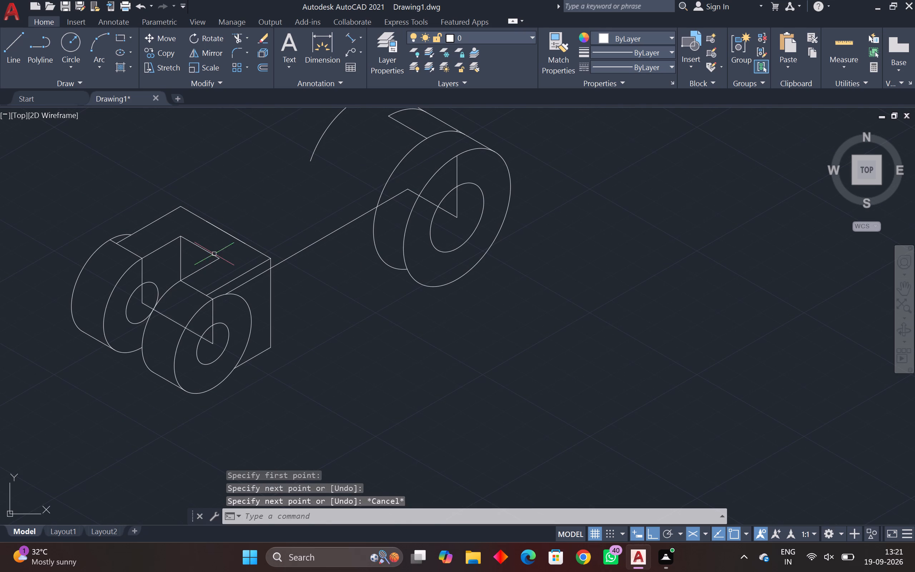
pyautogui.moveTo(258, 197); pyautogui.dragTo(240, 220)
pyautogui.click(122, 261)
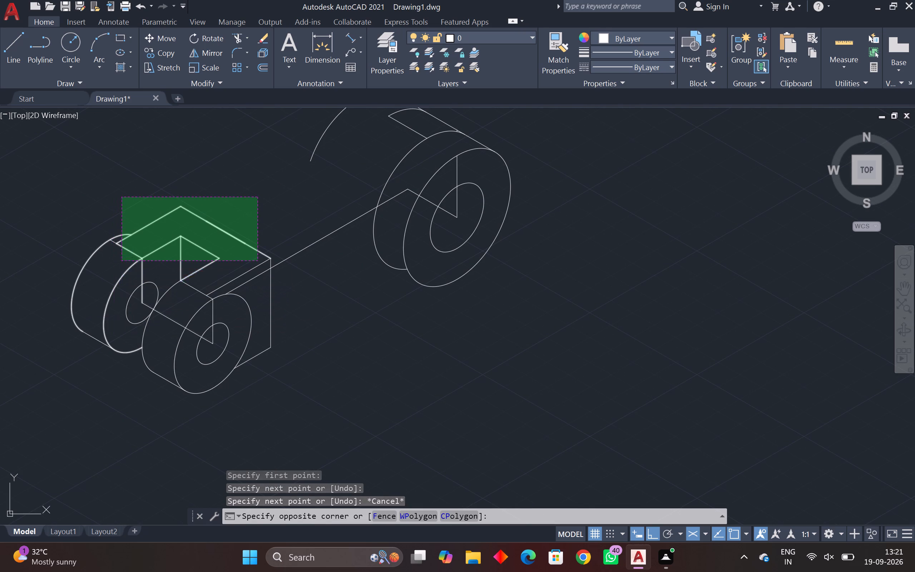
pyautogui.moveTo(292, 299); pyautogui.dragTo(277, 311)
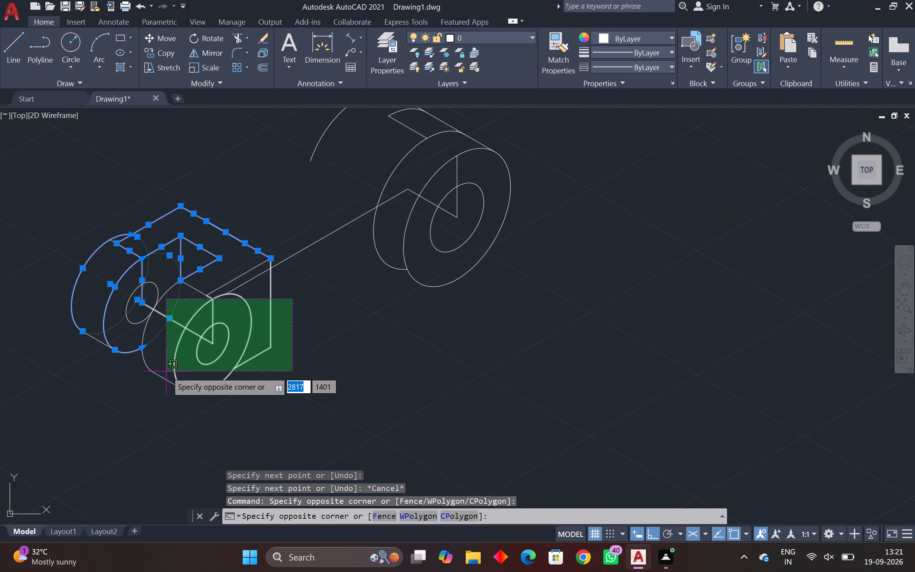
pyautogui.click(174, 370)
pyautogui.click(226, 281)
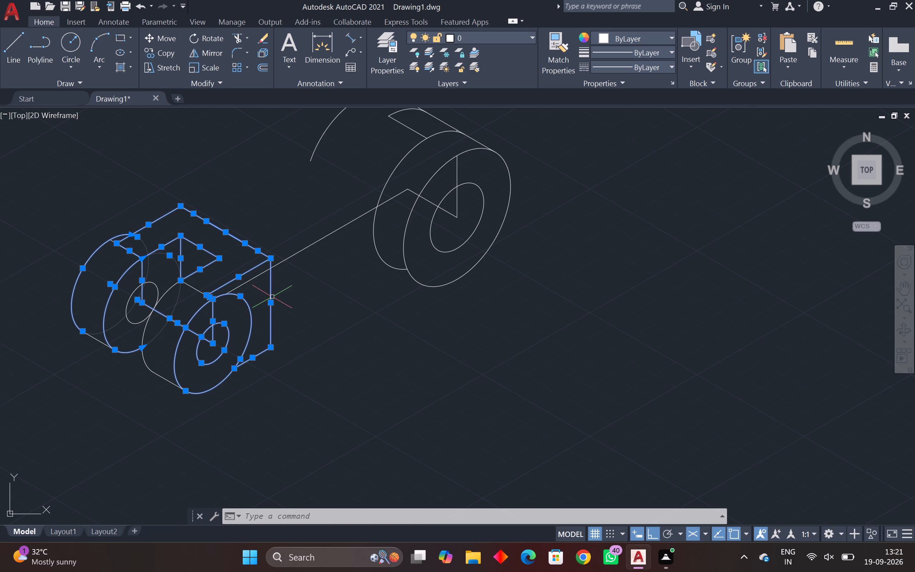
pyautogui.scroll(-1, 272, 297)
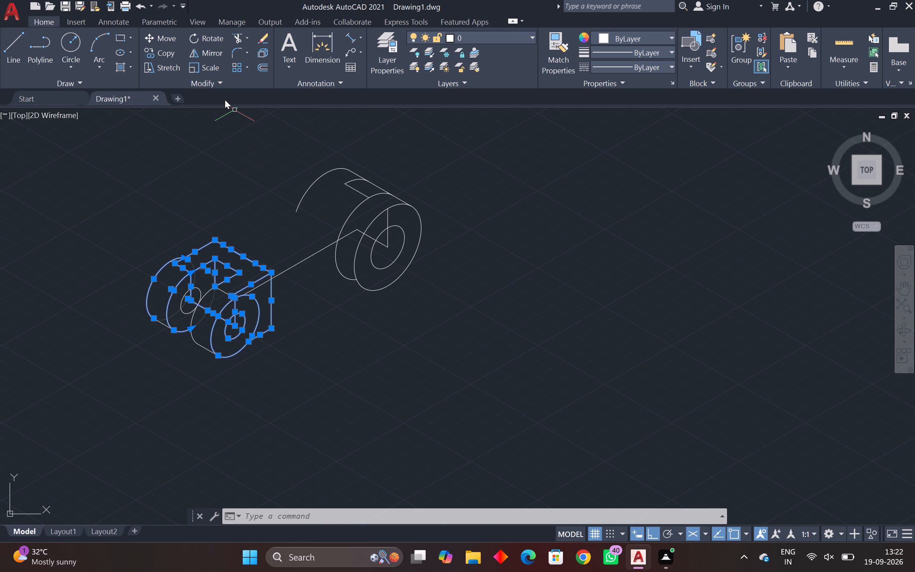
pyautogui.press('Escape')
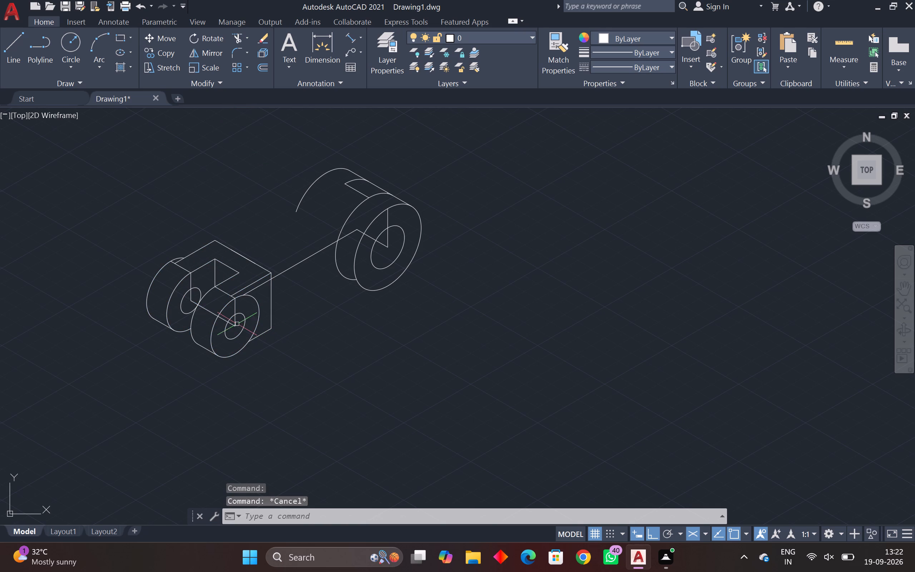
# Move the end plate from the midpoint of its hole-centre line to the free end of the 85 mm line.
pyautogui.click(141, 231)
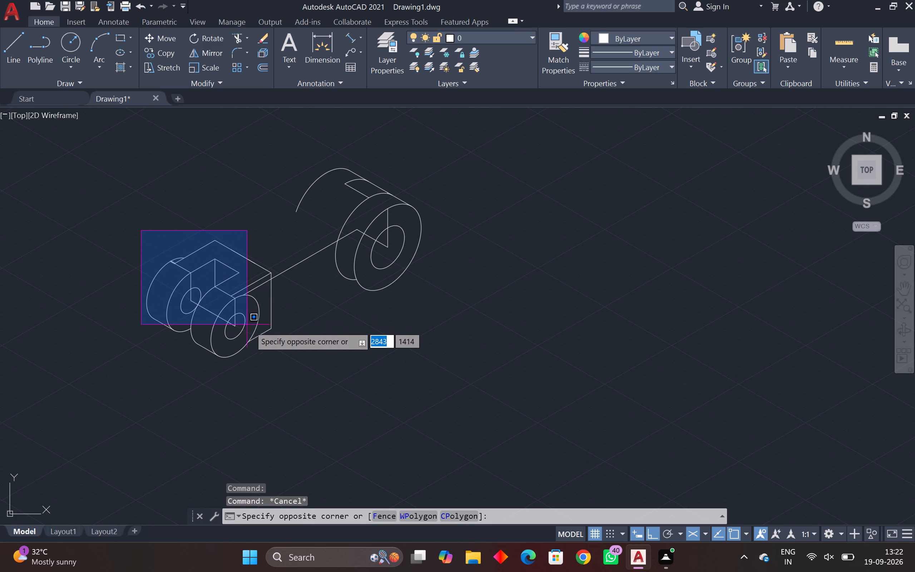
pyautogui.click(288, 363)
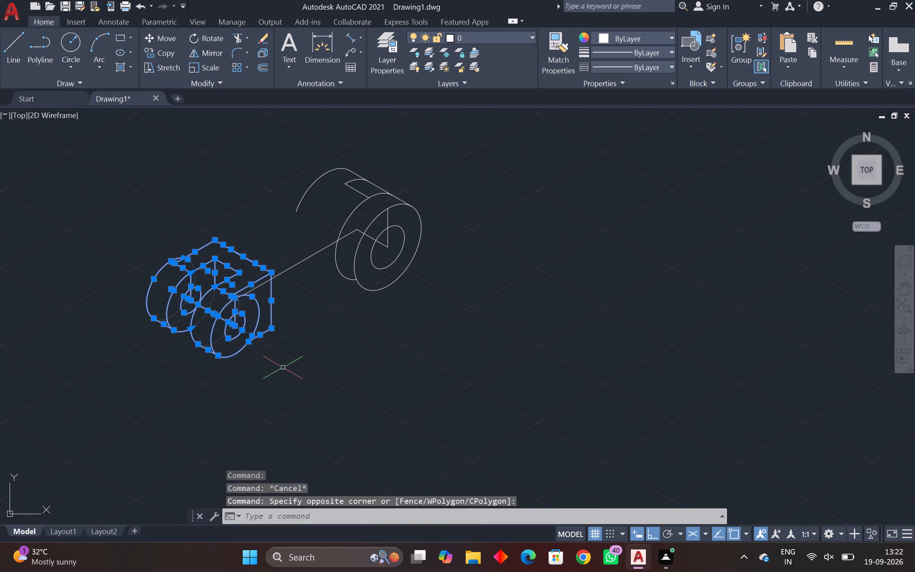
pyautogui.write('m')
pyautogui.press('space')
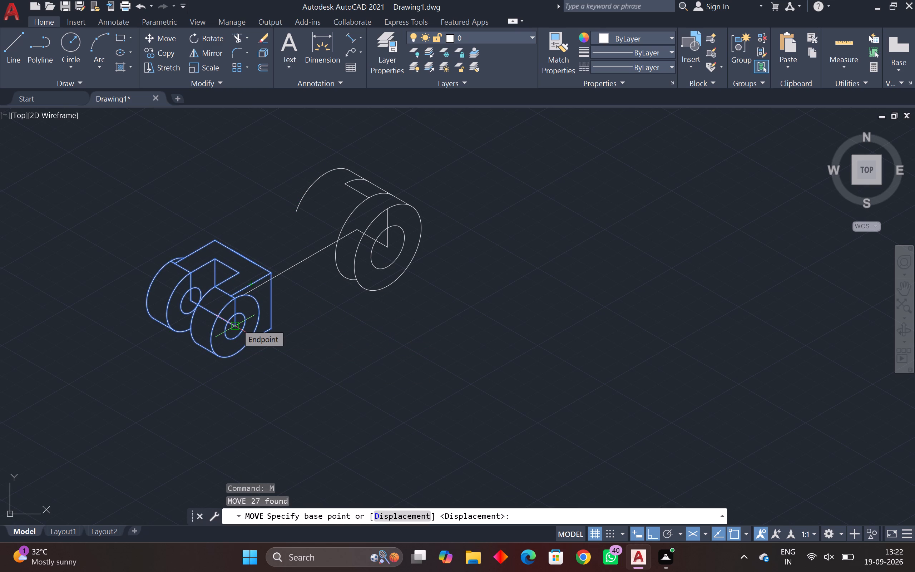
pyautogui.scroll(2, 211, 311)
pyautogui.click(212, 317)
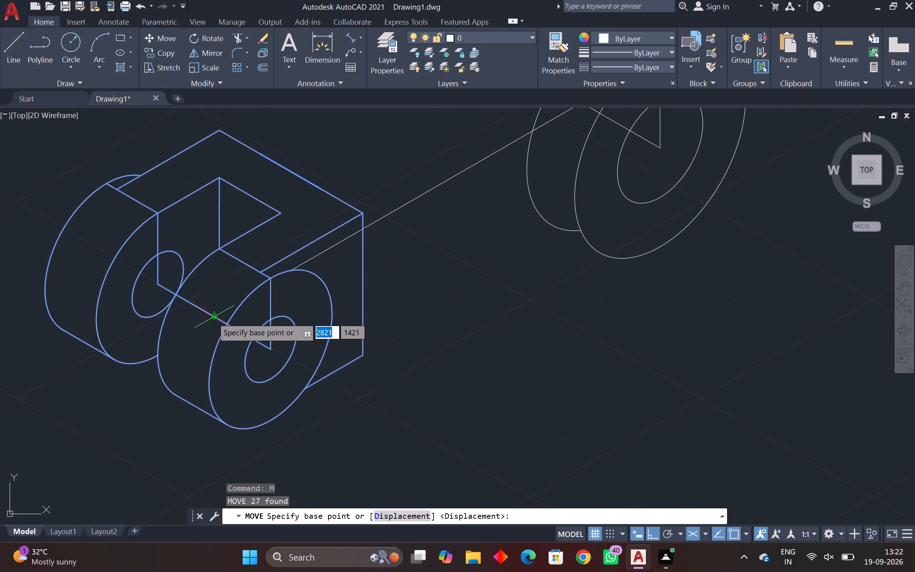
pyautogui.click(293, 271)
pyautogui.press('Escape')
pyautogui.press('Escape')
# Delete the 85 mm construction line between the cylinder and the end plate.
pyautogui.scroll(-1, 331, 311)
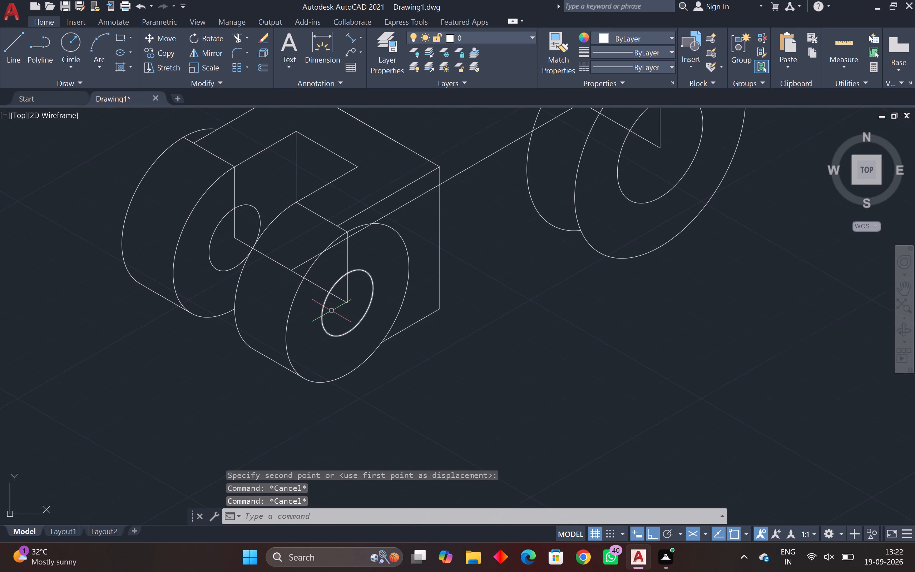
pyautogui.scroll(-1, 331, 311)
pyautogui.moveTo(331, 311); pyautogui.dragTo(272, 347, button='middle')
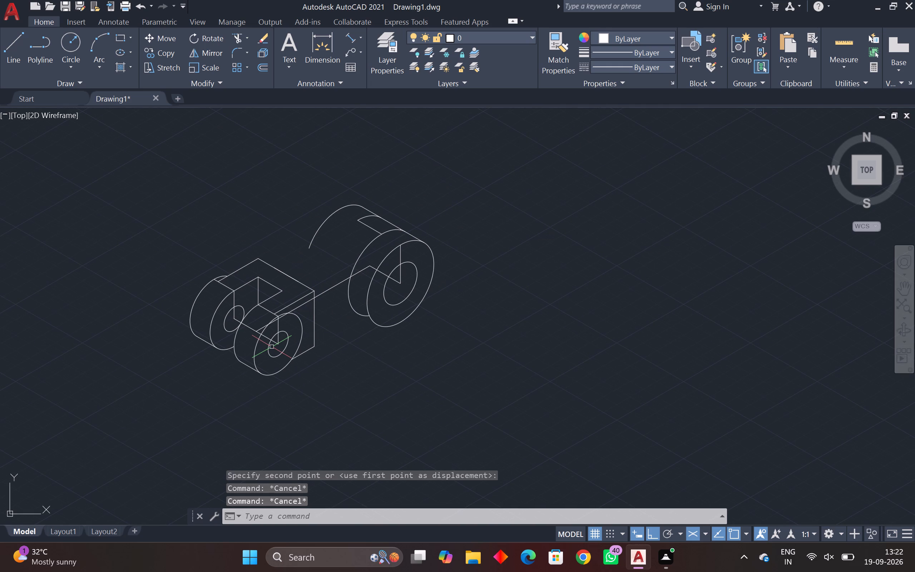
pyautogui.click(335, 295)
pyautogui.click(323, 278)
pyautogui.press('Delete')
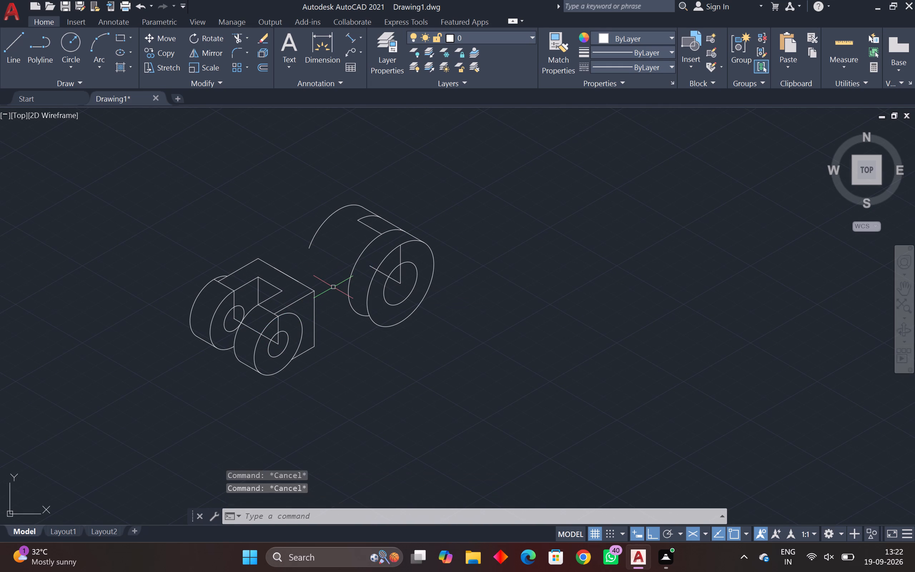
# Draw two parallel arm edge lines from the back corners of the end plate's slot to the two corners of the cylinder's notch edge.
pyautogui.write('l')
pyautogui.press('space')
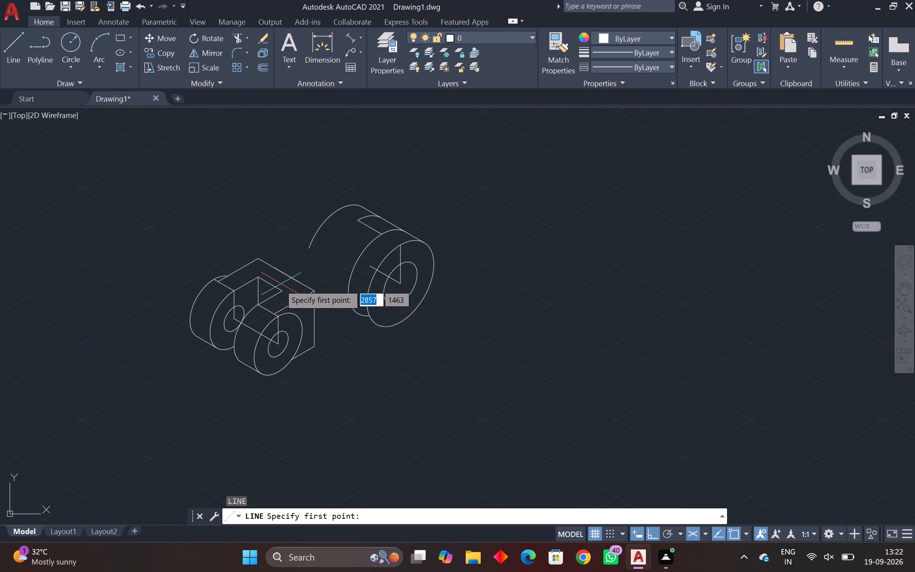
pyautogui.click(282, 290)
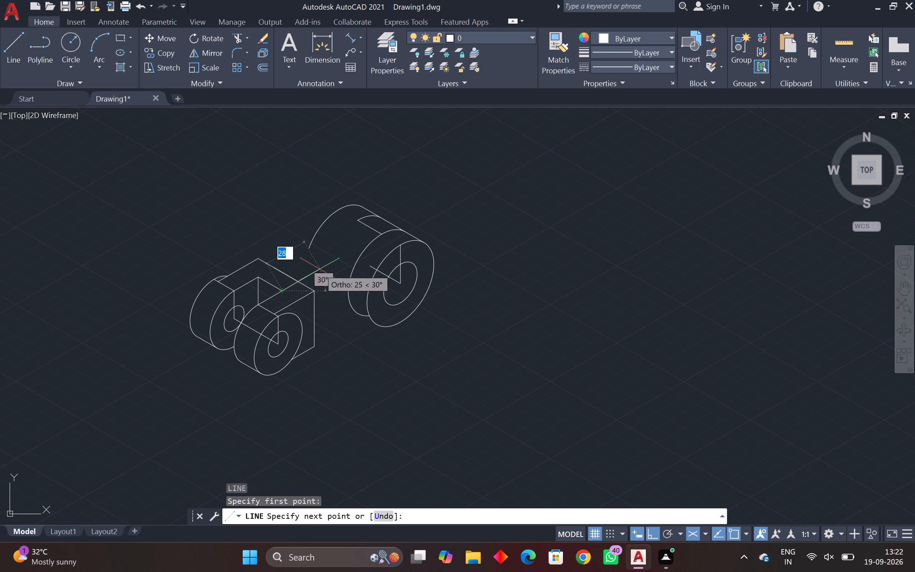
pyautogui.click(379, 234)
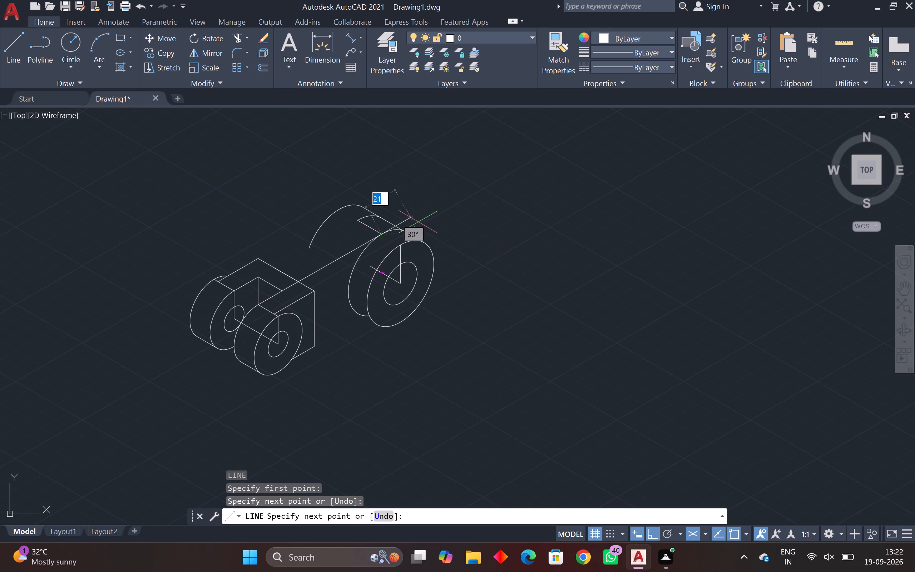
pyautogui.press('space')
pyautogui.press('space')
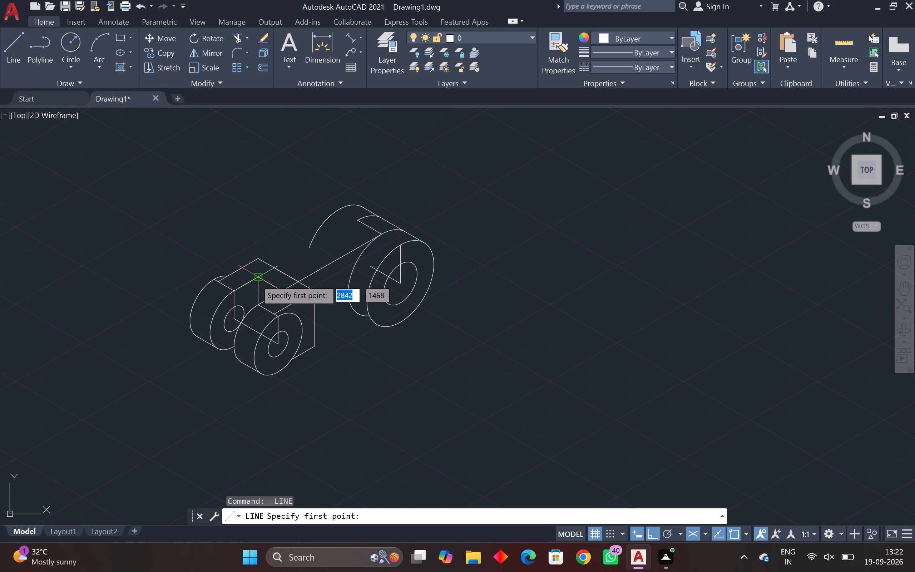
pyautogui.click(256, 280)
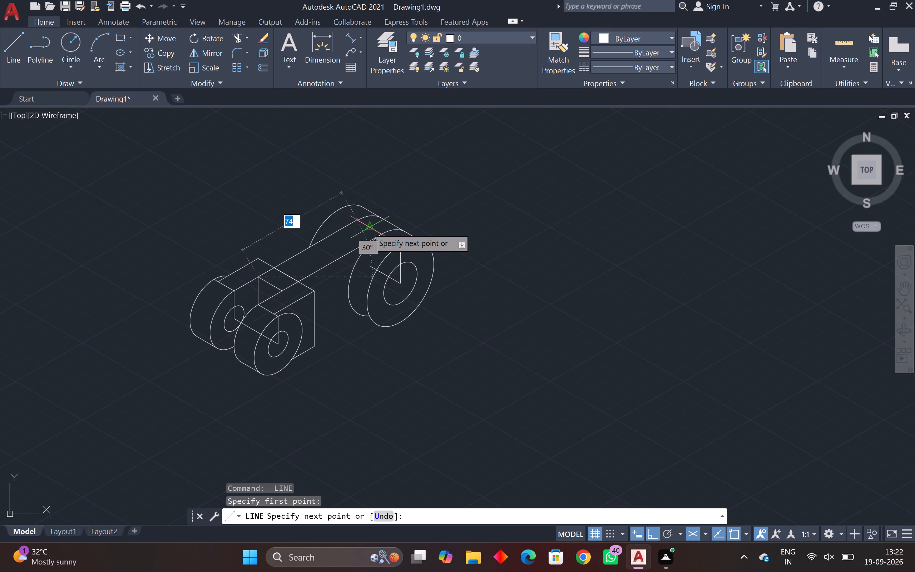
pyautogui.scroll(3, 362, 227)
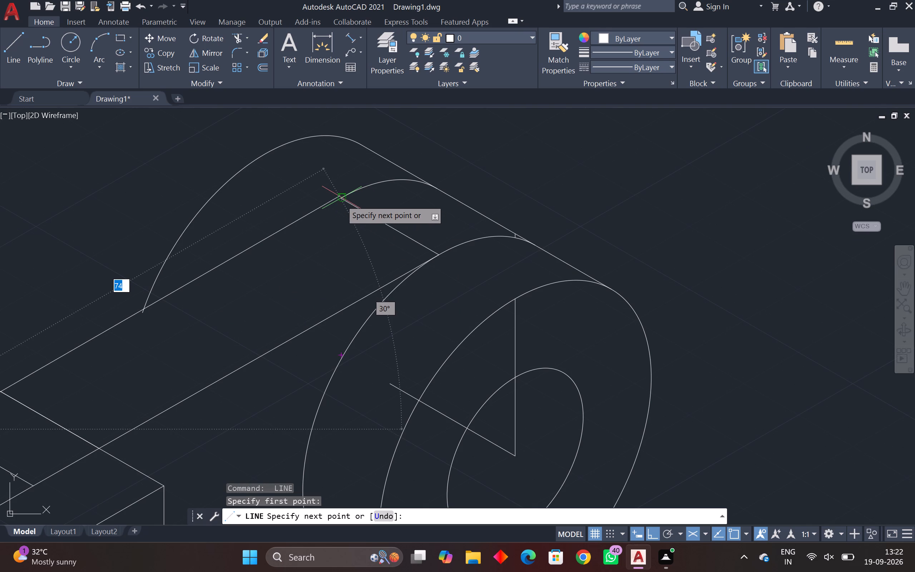
pyautogui.click(339, 198)
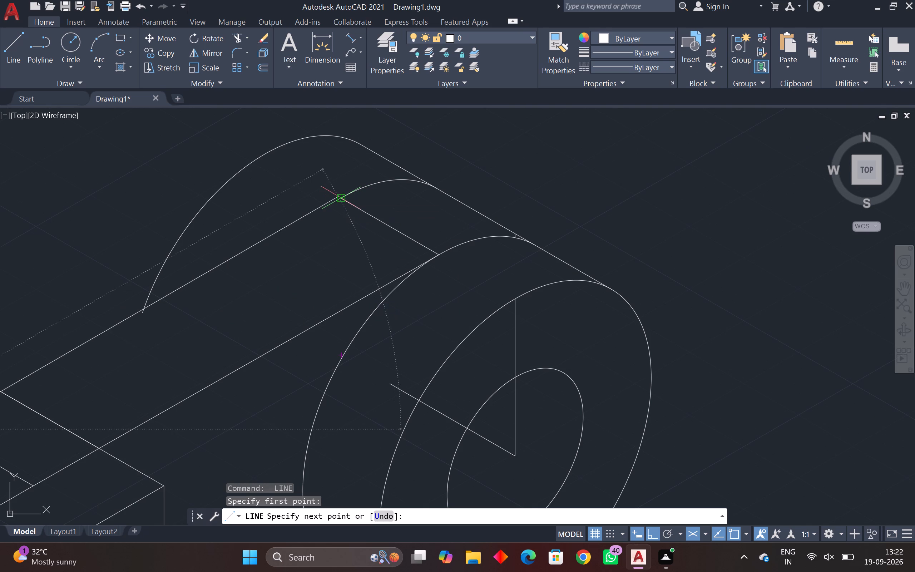
pyautogui.press('Escape')
# Trim the cylinder's rear arc where it overhangs below the arm's back edge line.
pyautogui.scroll(-2, 389, 205)
pyautogui.moveTo(387, 205); pyautogui.dragTo(324, 220, button='middle')
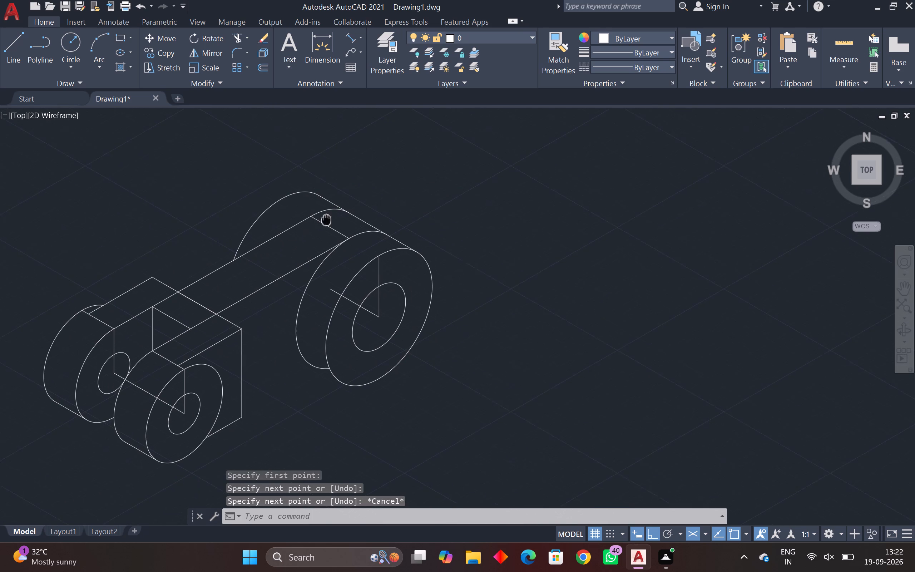
pyautogui.moveTo(324, 220); pyautogui.dragTo(318, 221, button='middle')
pyautogui.scroll(4, 230, 259)
pyautogui.scroll(2, 206, 276)
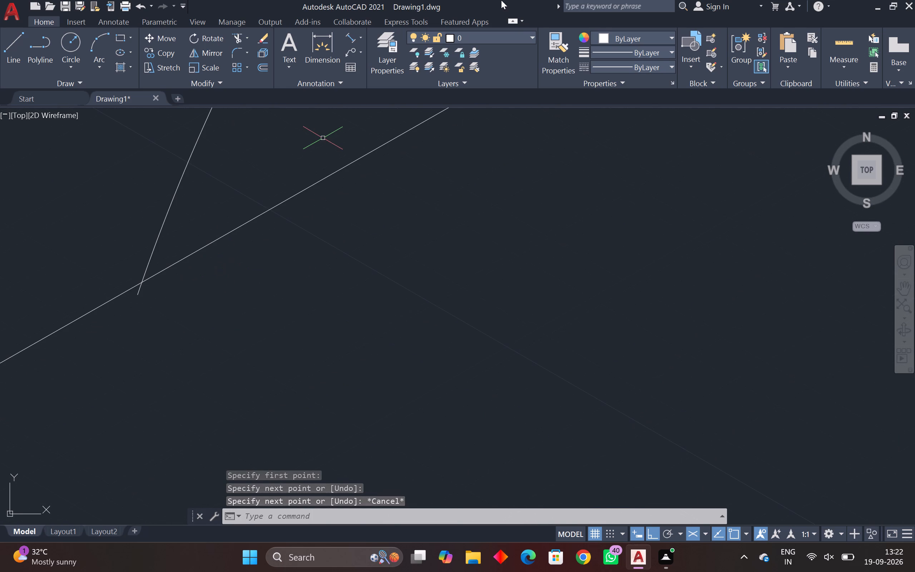
pyautogui.click(237, 38)
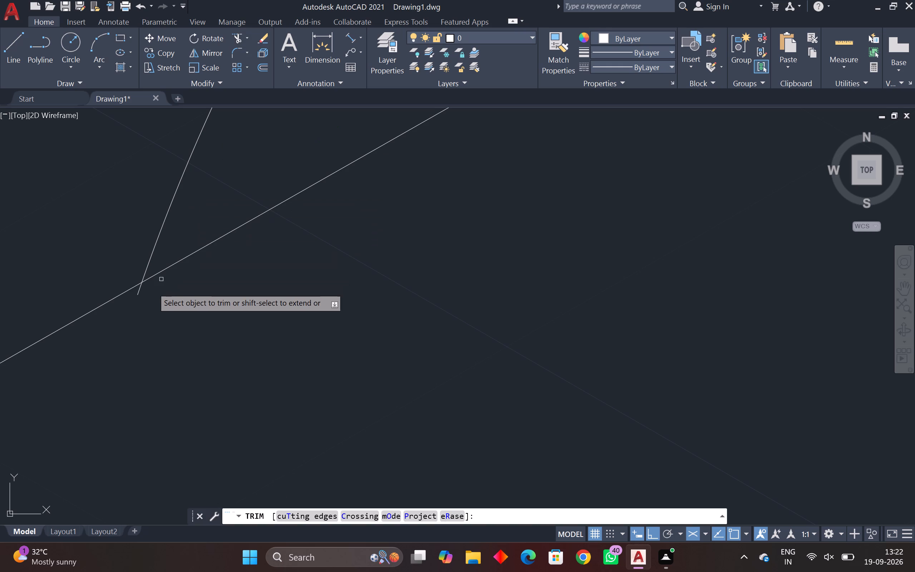
pyautogui.click(137, 293)
# Trim away all segments of the 23 mm axis line running back from the cylinder's bore centre.
pyautogui.scroll(-3, 170, 296)
pyautogui.moveTo(174, 295); pyautogui.dragTo(37, 246, button='middle')
pyautogui.scroll(-2, 86, 236)
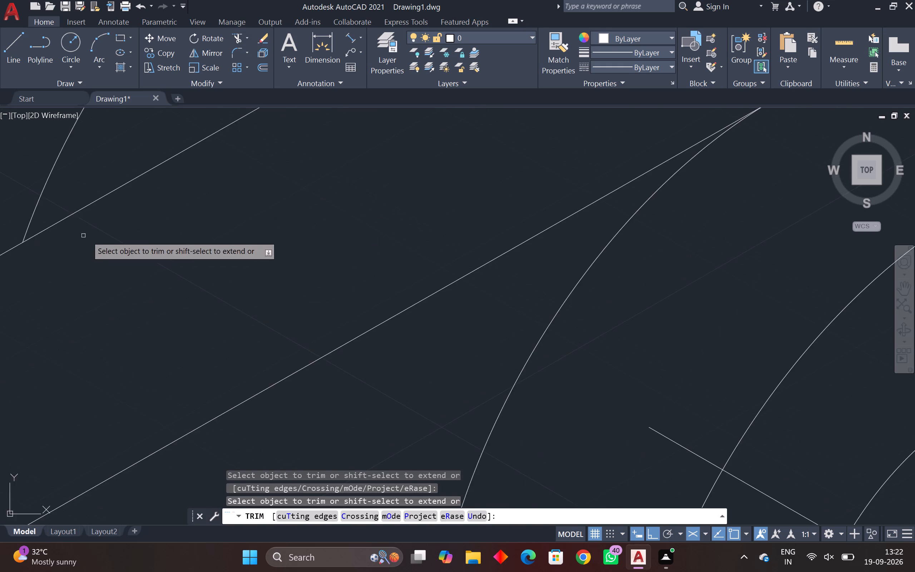
pyautogui.scroll(-1, 90, 238)
pyautogui.moveTo(99, 239); pyautogui.dragTo(29, 208, button='middle')
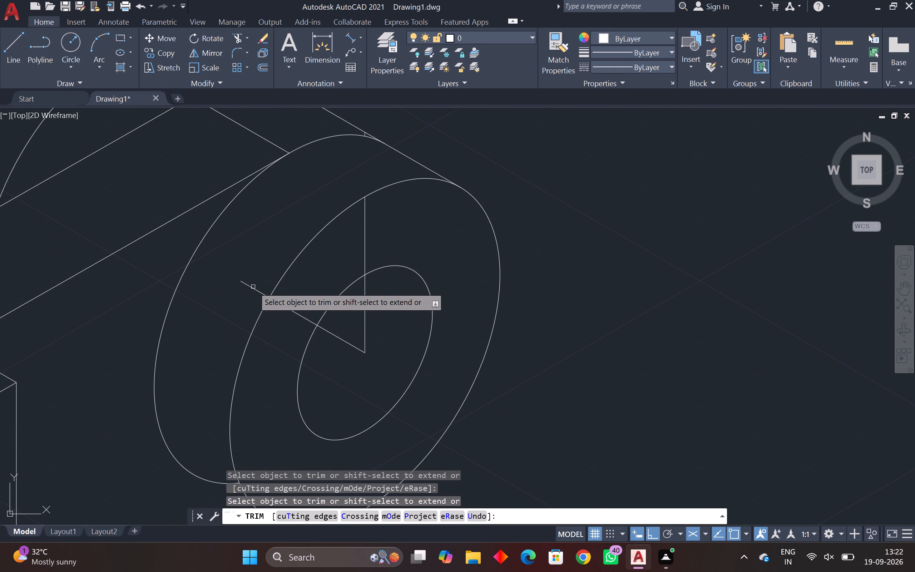
pyautogui.click(253, 287)
pyautogui.click(288, 311)
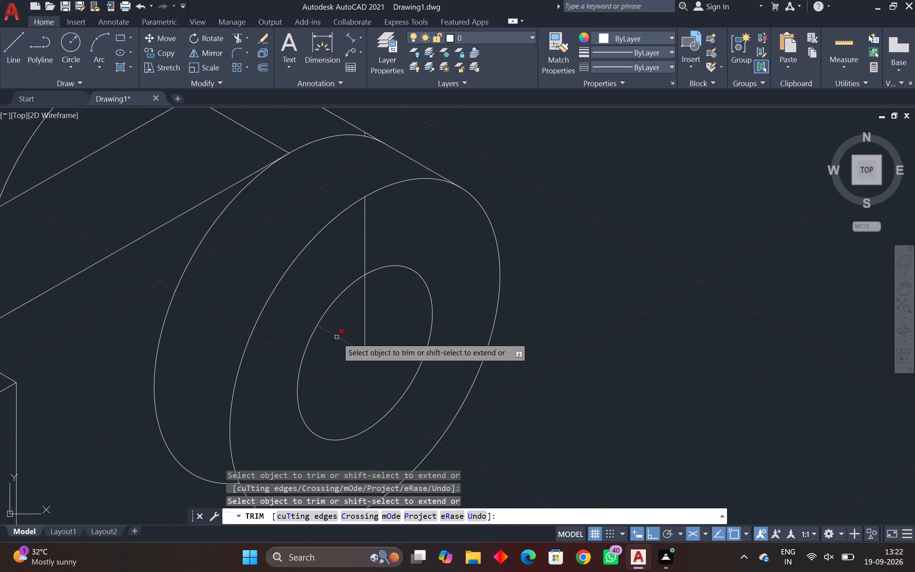
pyautogui.click(337, 337)
# Trim the line joining the lug hole centres within the rear lug's hole and across the front lug's side.
pyautogui.scroll(-2, 328, 342)
pyautogui.moveTo(327, 343); pyautogui.dragTo(290, 225, button='middle')
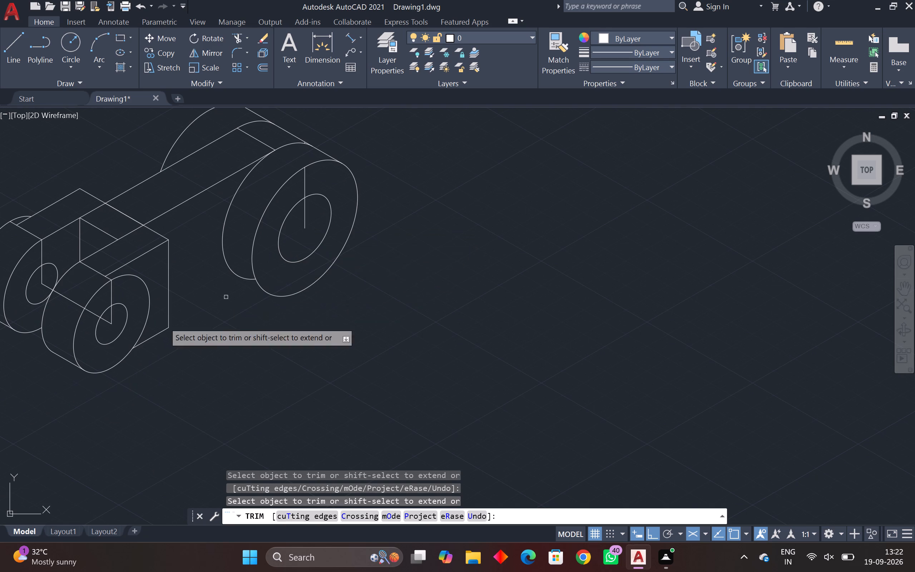
pyautogui.scroll(3, 48, 304)
pyautogui.click(102, 293)
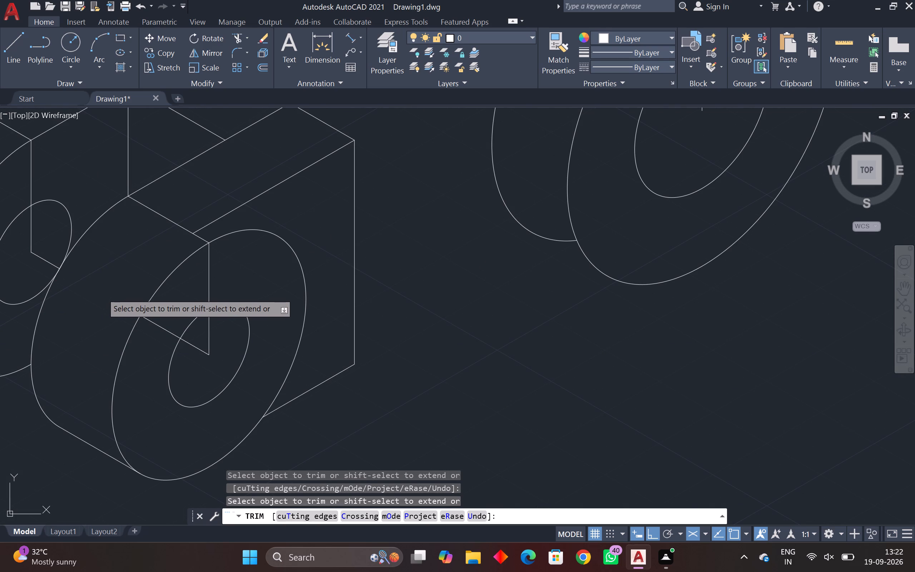
pyautogui.click(48, 263)
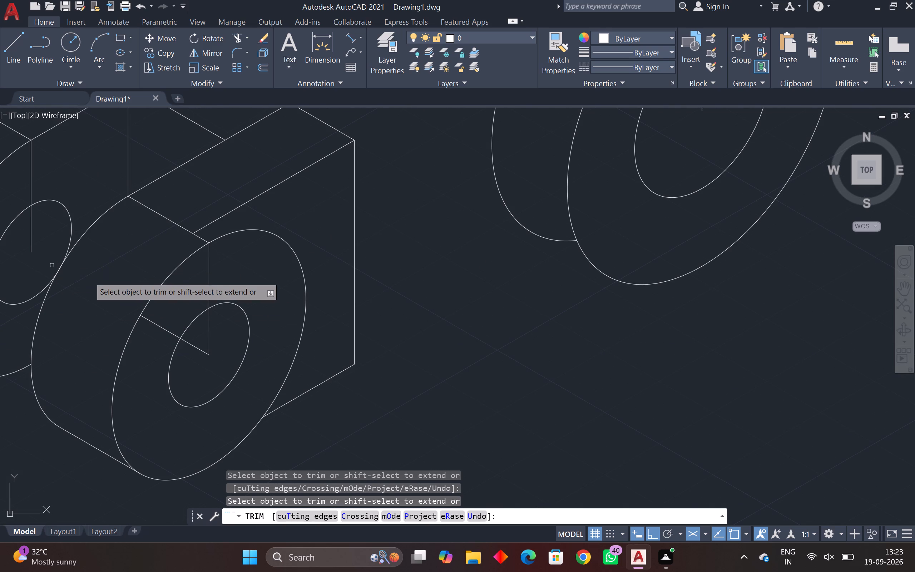
# Trim the tiny line stub beside the rear lug's hole and the hole's arc hidden behind the front lug's outline.
pyautogui.scroll(4, 48, 257)
pyautogui.scroll(1, 88, 280)
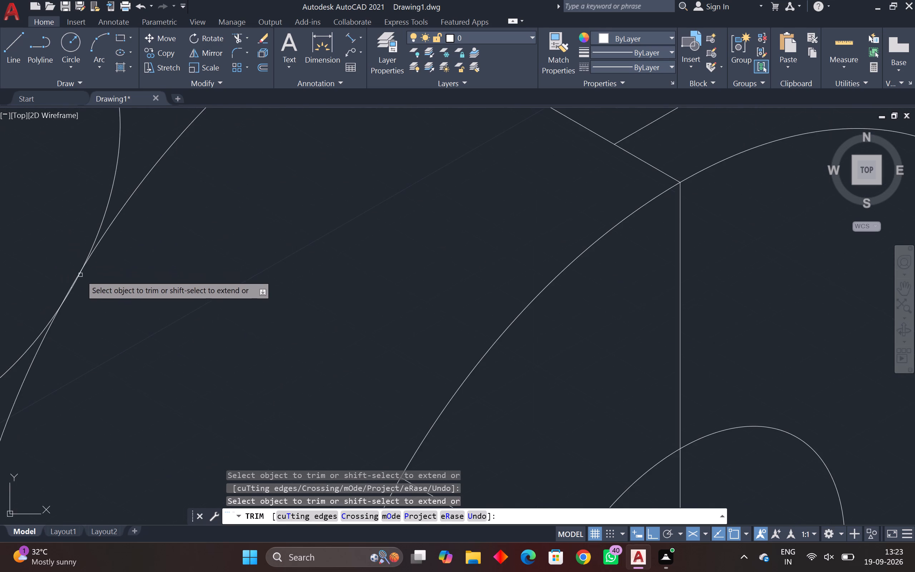
pyautogui.scroll(6, 78, 275)
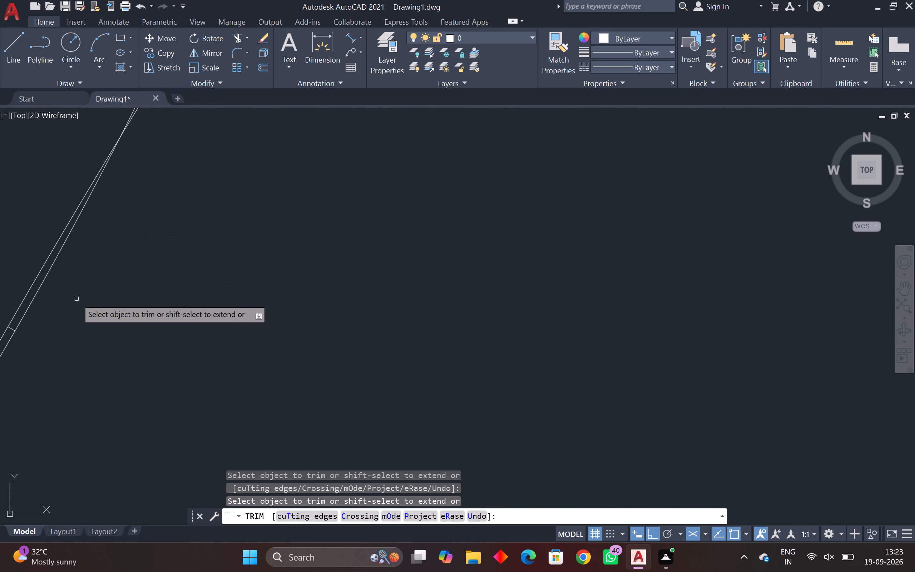
pyautogui.moveTo(76, 299); pyautogui.dragTo(292, 199, button='middle')
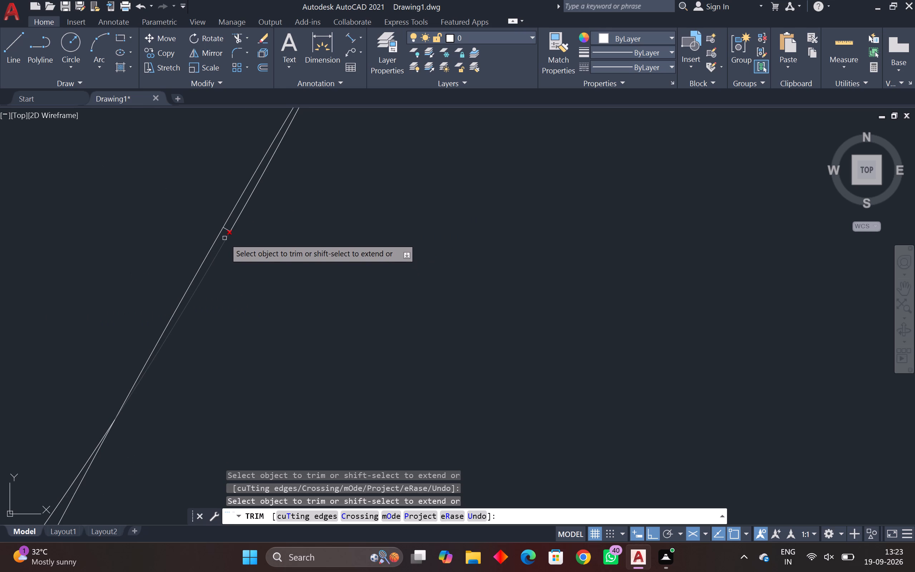
pyautogui.click(228, 232)
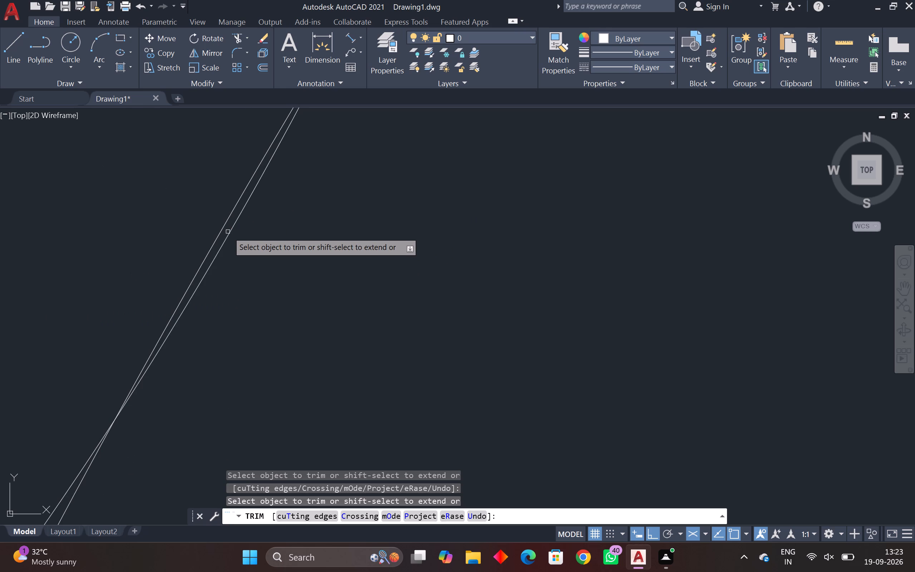
pyautogui.click(230, 229)
# Examine closely where the rear lug's hole circle meets the front lug's outline for leftover overlaps.
pyautogui.scroll(-2, 232, 229)
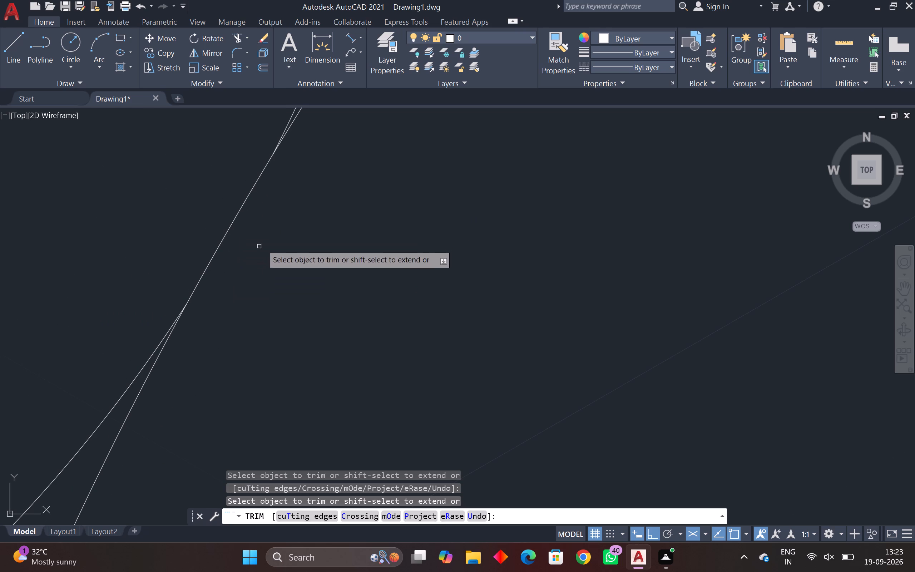
pyautogui.moveTo(263, 243); pyautogui.dragTo(228, 319, button='middle')
pyautogui.scroll(4, 218, 258)
pyautogui.scroll(3, 288, 163)
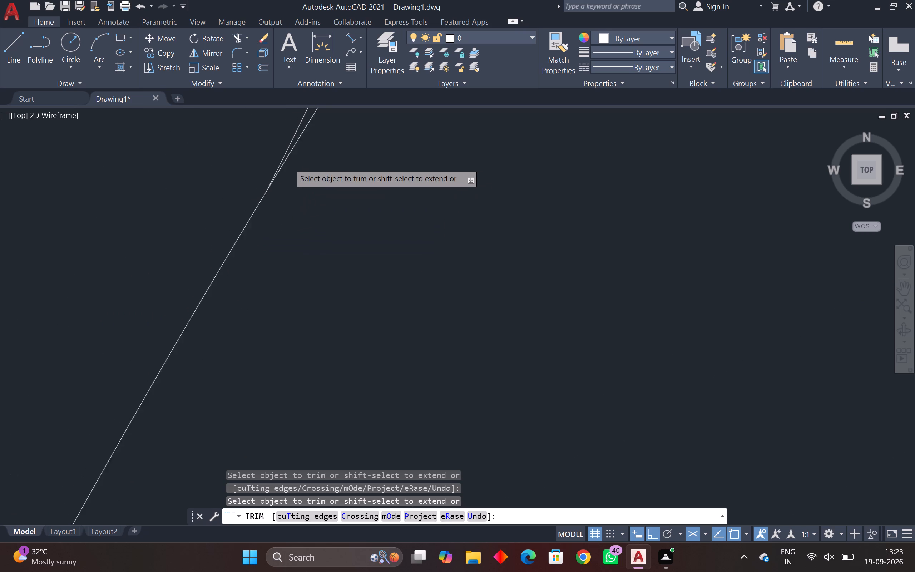
pyautogui.scroll(2, 277, 176)
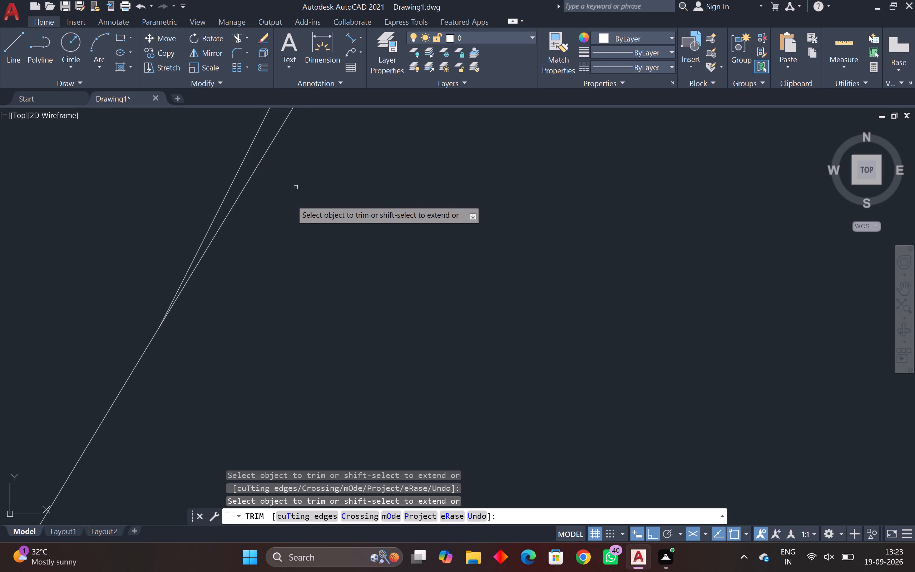
pyautogui.scroll(5, 169, 315)
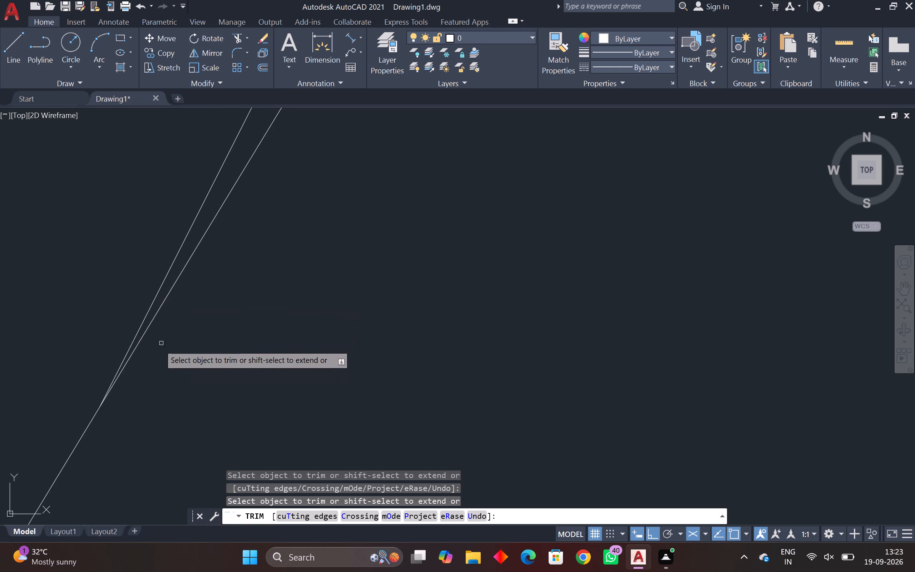
pyautogui.scroll(3, 128, 377)
pyautogui.moveTo(125, 380); pyautogui.dragTo(223, 285, button='middle')
pyautogui.scroll(4, 201, 297)
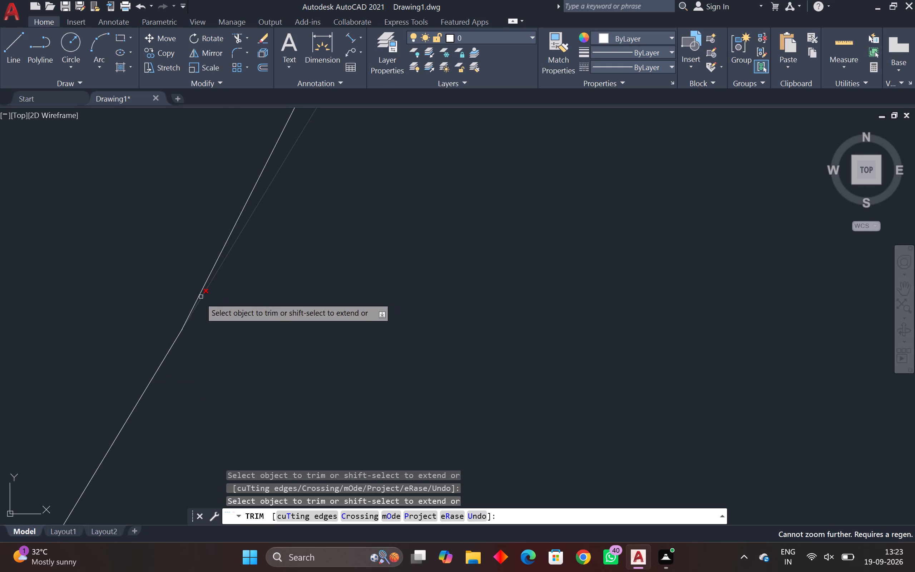
pyautogui.scroll(3, 194, 312)
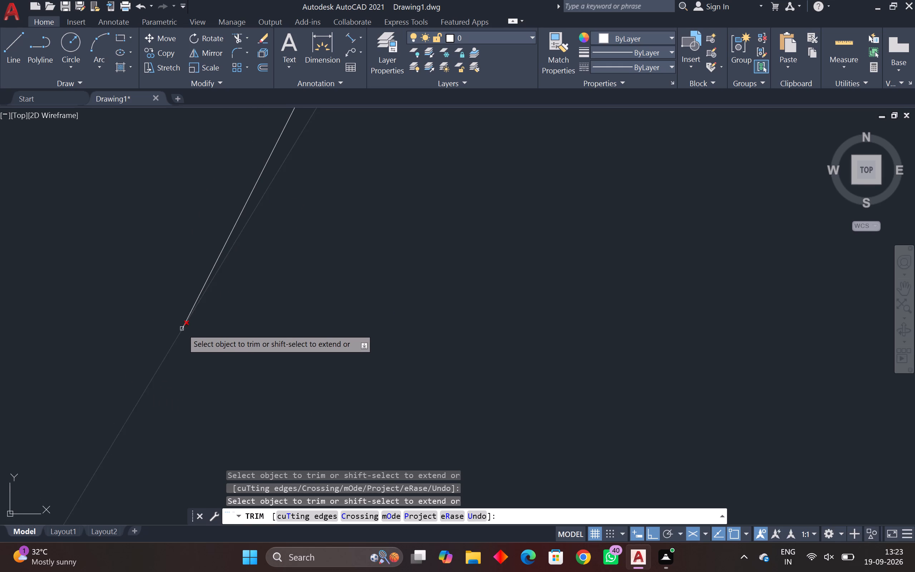
pyautogui.scroll(-3, 173, 339)
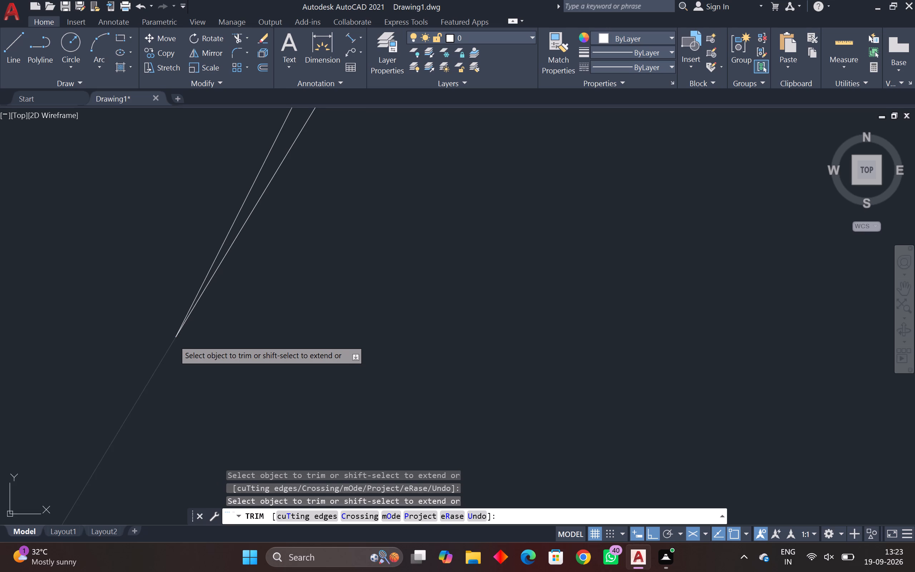
pyautogui.scroll(-20, 173, 340)
pyautogui.scroll(-17, 173, 340)
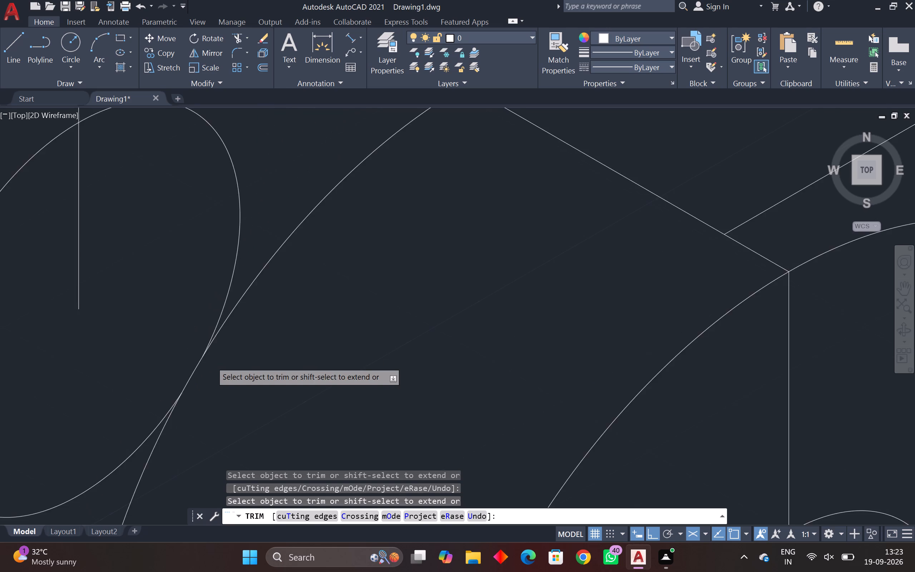
# Trim the line joining the lug hole centres across the front lug's face and within its hole.
pyautogui.scroll(-5, 213, 360)
pyautogui.scroll(-1, 257, 351)
pyautogui.moveTo(257, 351); pyautogui.dragTo(174, 174, button='middle')
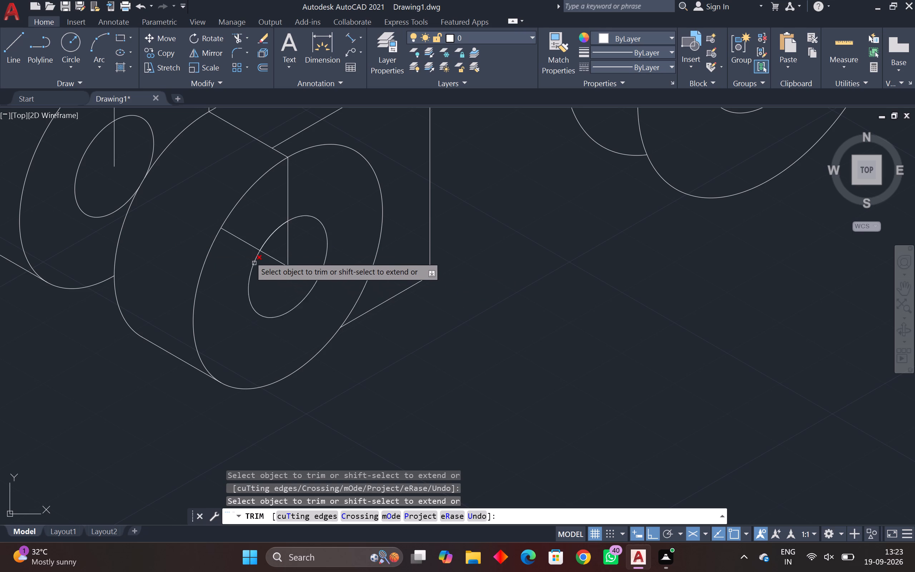
pyautogui.click(248, 246)
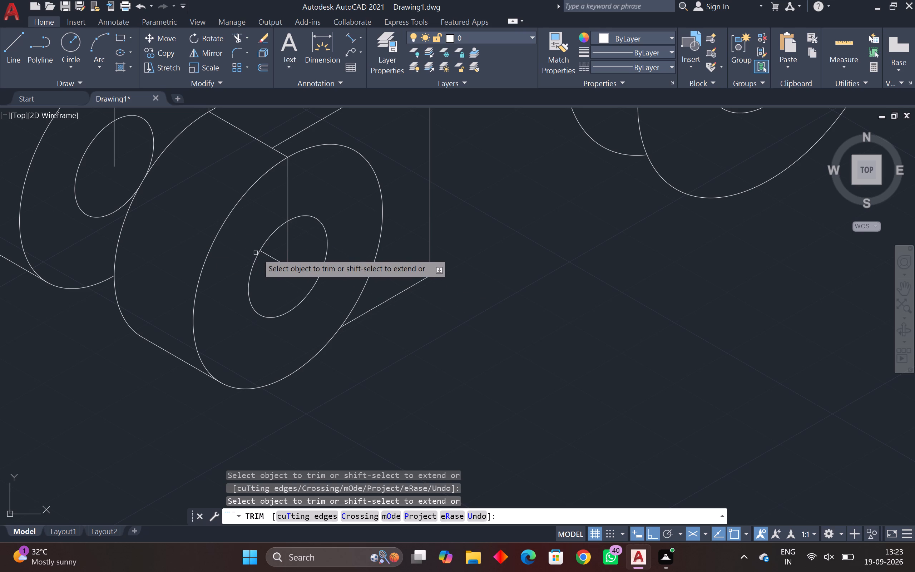
pyautogui.click(268, 254)
pyautogui.scroll(-2, 271, 257)
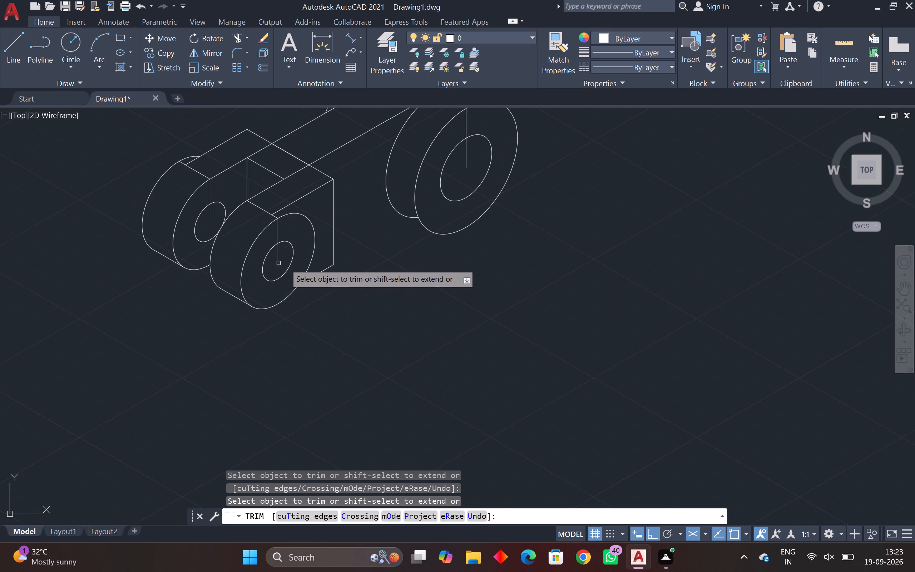
pyautogui.press('Escape')
pyautogui.press('Escape')
# Draw a line 36 mm straight down from the midpoint of the arm's edge at the plate, continuing parallel to the arm past the cylinder's outline.
pyautogui.scroll(-1, 295, 263)
pyautogui.moveTo(295, 263); pyautogui.dragTo(221, 329, button='middle')
pyautogui.scroll(2, 260, 293)
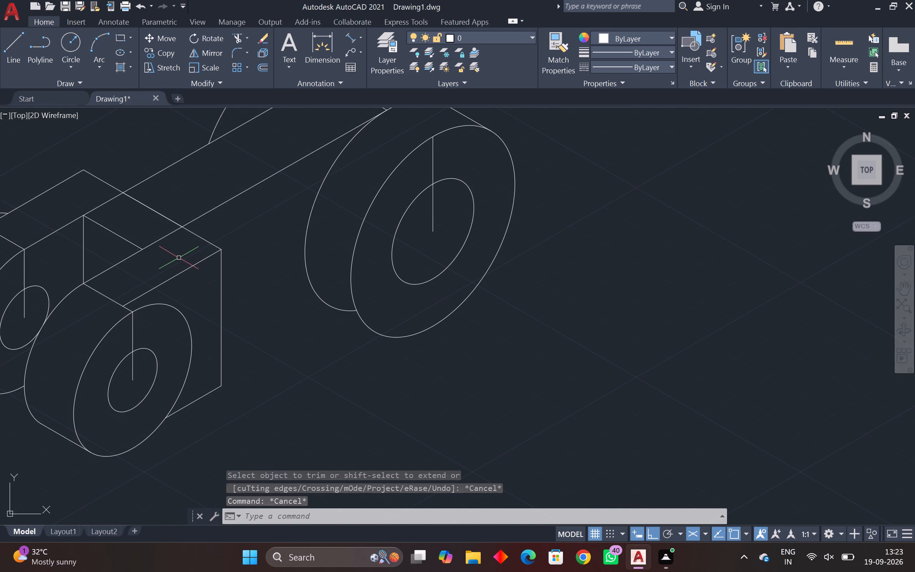
pyautogui.write('l')
pyautogui.press('space')
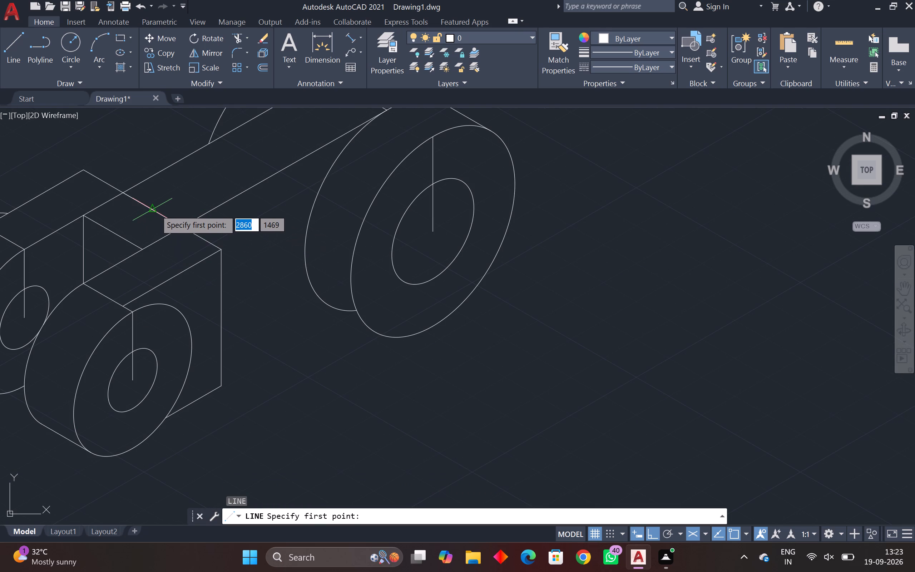
pyautogui.click(155, 209)
pyautogui.press('F5')
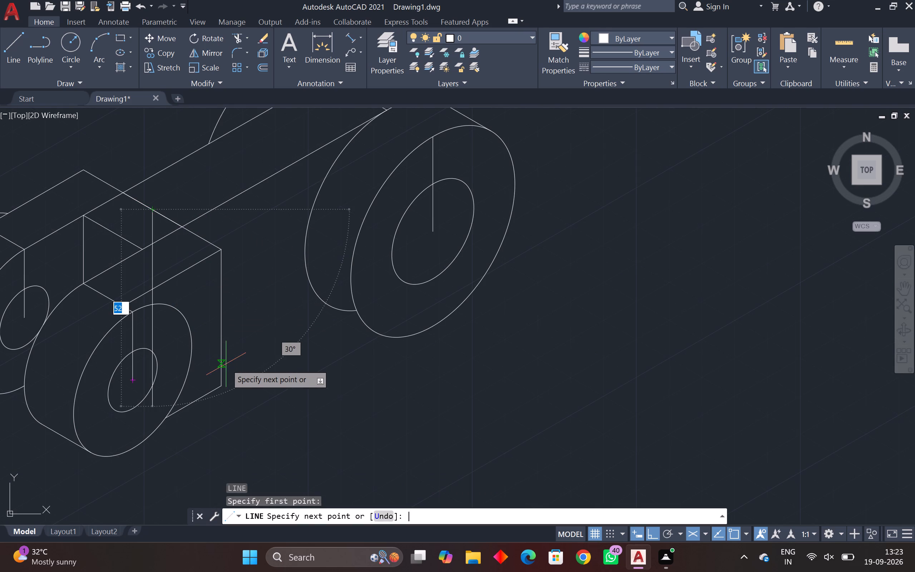
pyautogui.write('36')
pyautogui.press('Return')
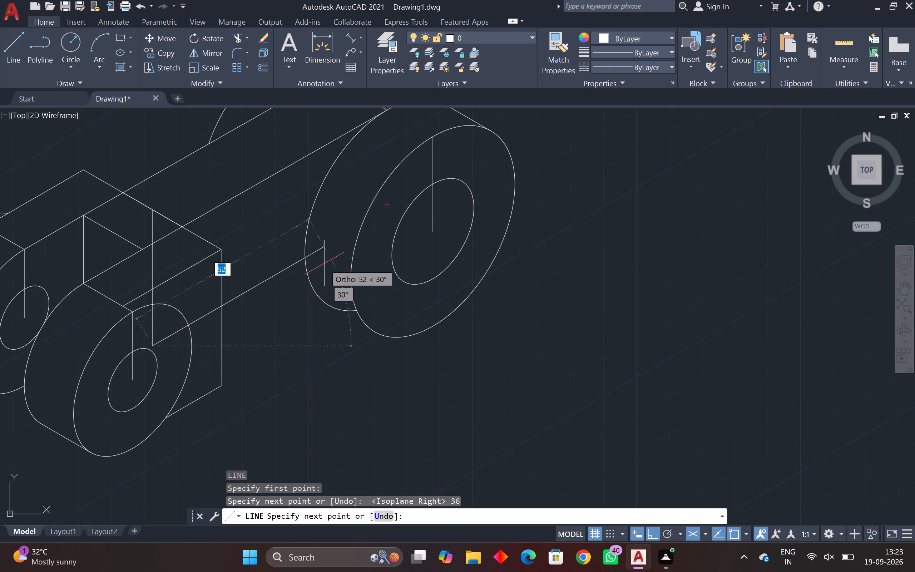
pyautogui.click(332, 263)
pyautogui.press('Escape')
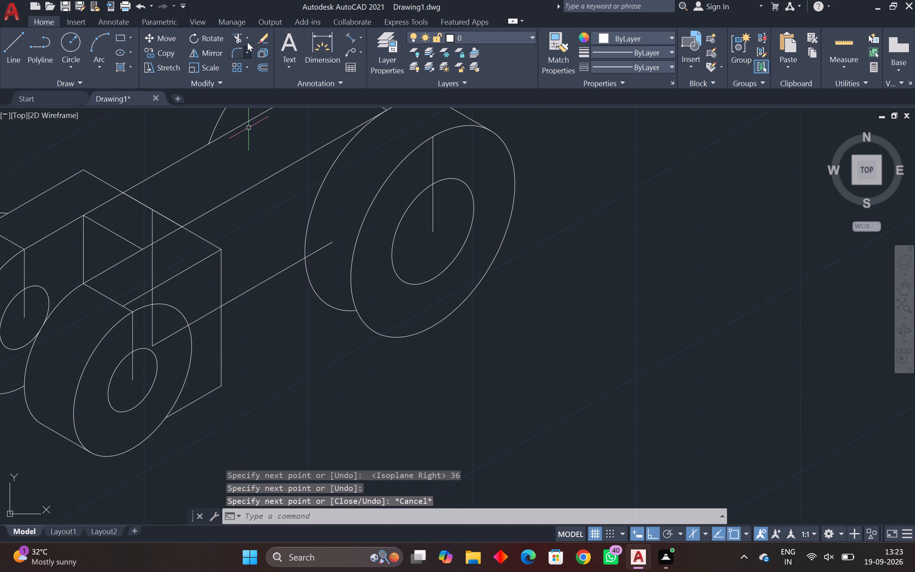
# Trim away the 36 mm vertical line and the arm's lower edge where it crosses the front lug and plate and overruns the cylinder's outline.
pyautogui.click(235, 38)
pyautogui.click(163, 326)
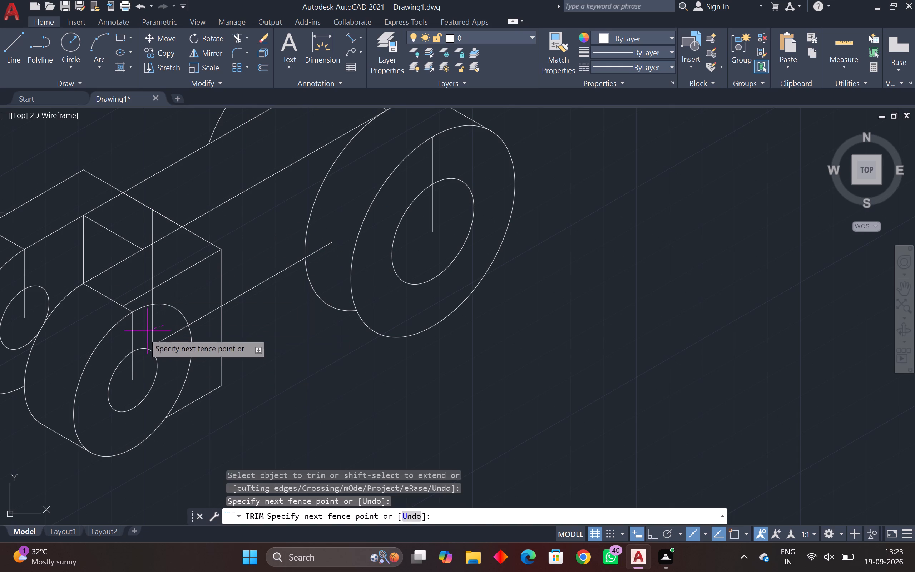
pyautogui.click(142, 334)
pyautogui.click(150, 329)
pyautogui.click(175, 343)
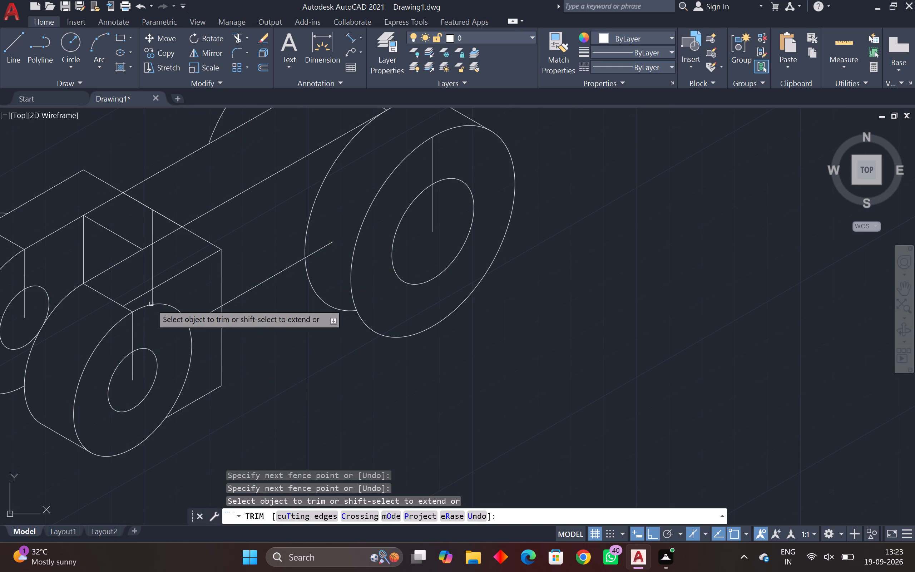
pyautogui.click(150, 300)
pyautogui.click(156, 299)
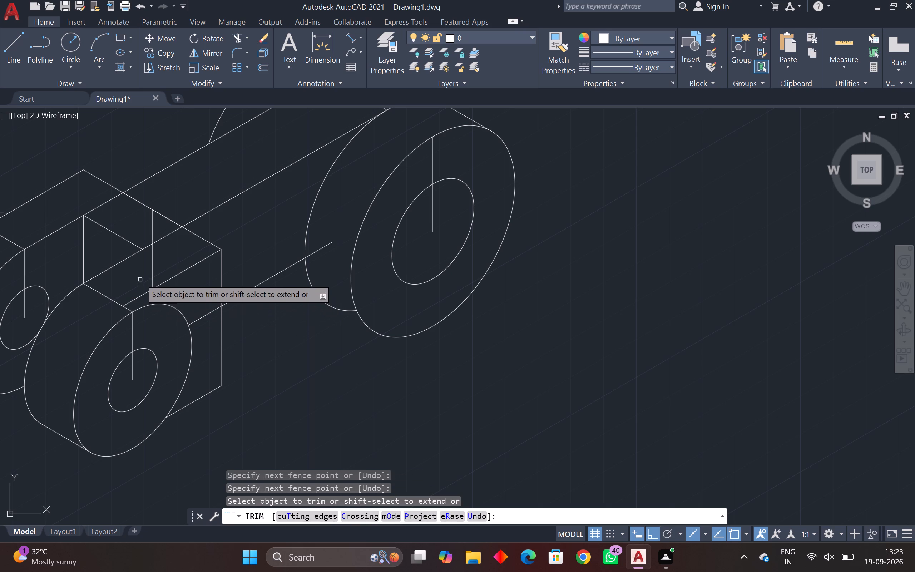
pyautogui.click(141, 276)
pyautogui.click(156, 266)
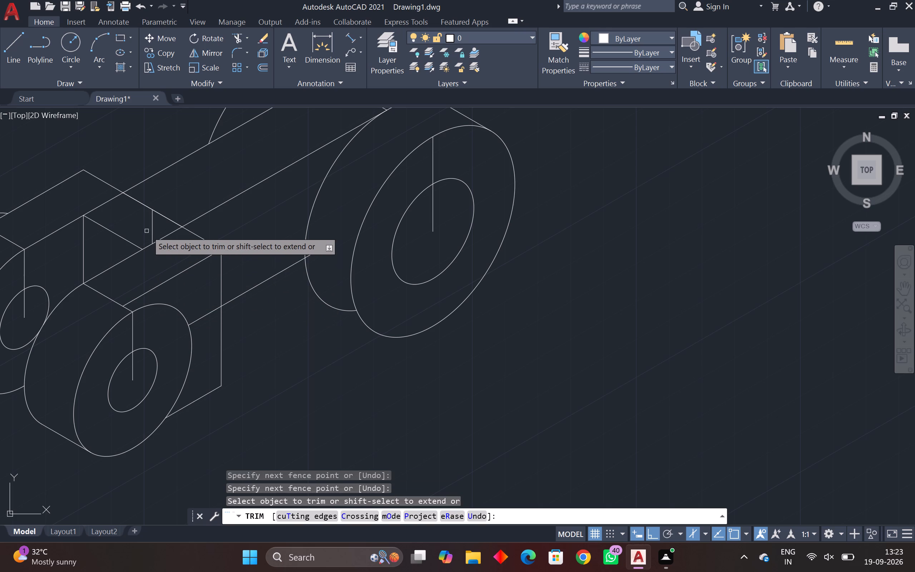
pyautogui.click(147, 231)
pyautogui.click(154, 227)
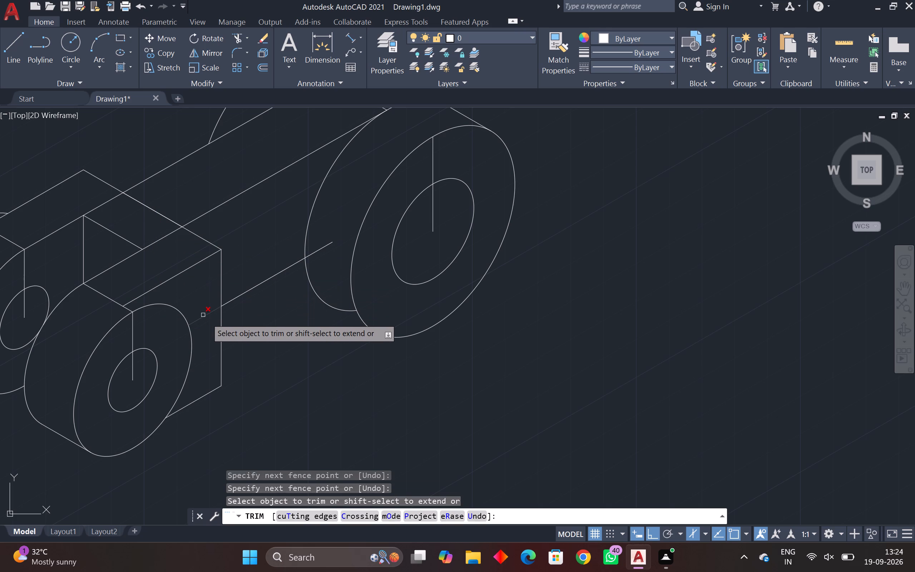
pyautogui.click(206, 318)
pyautogui.click(333, 244)
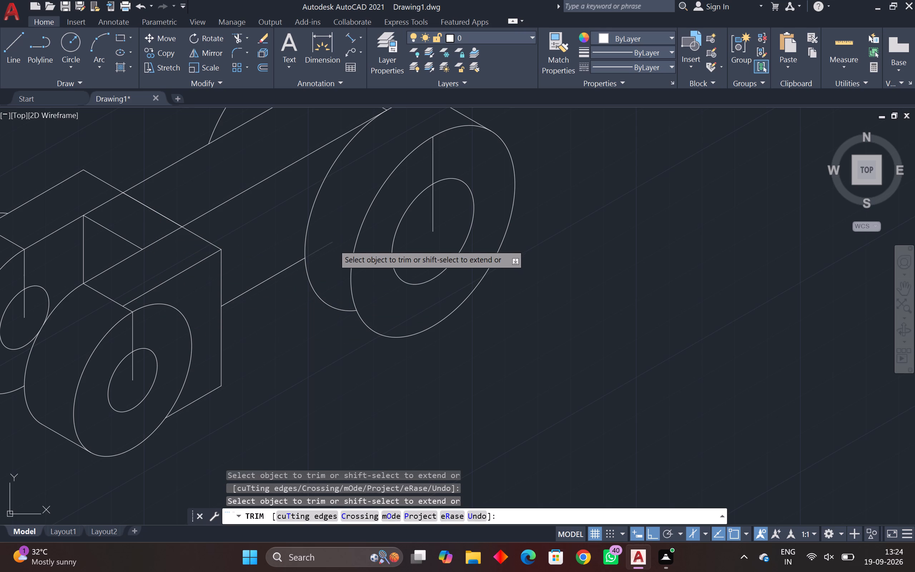
# Trim the arc of the cylinder's intermediate ellipse below the arm's lower edge.
pyautogui.scroll(-2, 312, 394)
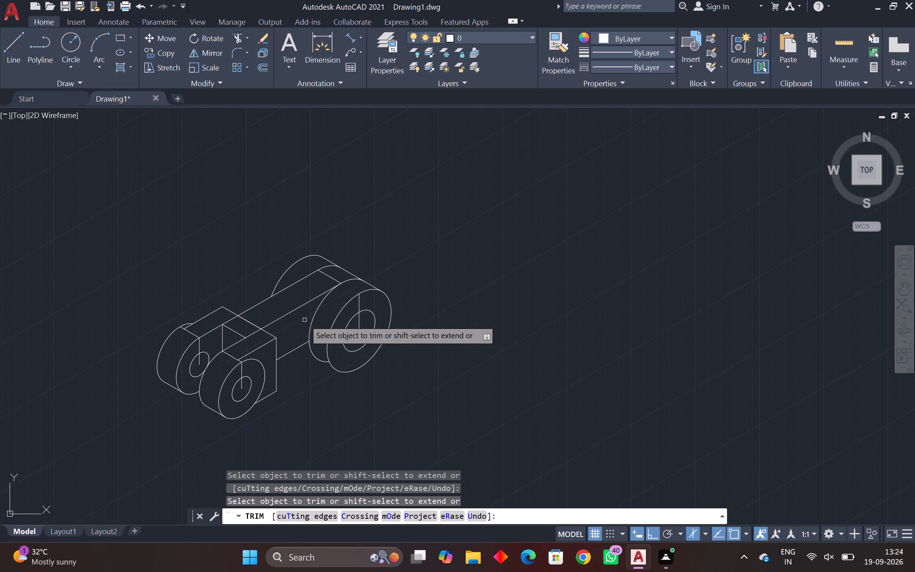
pyautogui.click(315, 357)
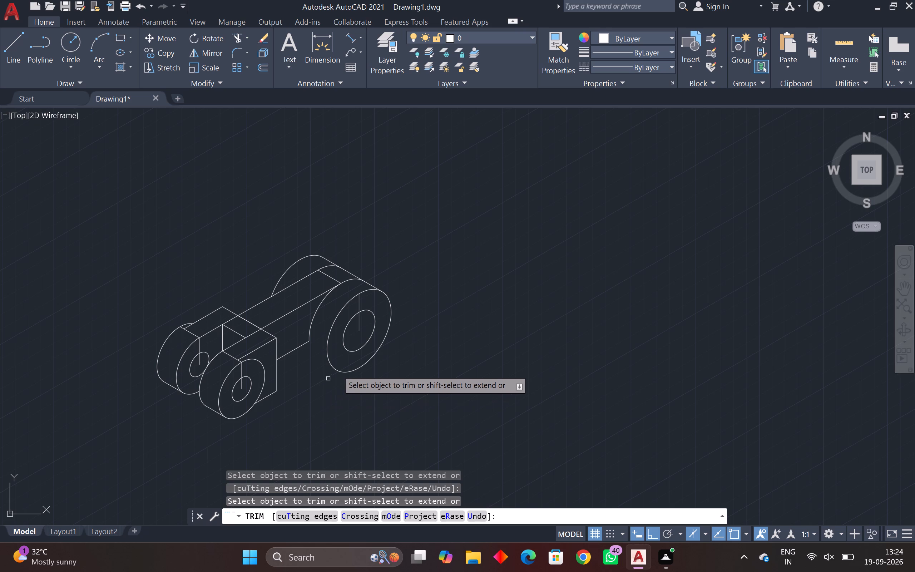
pyautogui.press('Escape')
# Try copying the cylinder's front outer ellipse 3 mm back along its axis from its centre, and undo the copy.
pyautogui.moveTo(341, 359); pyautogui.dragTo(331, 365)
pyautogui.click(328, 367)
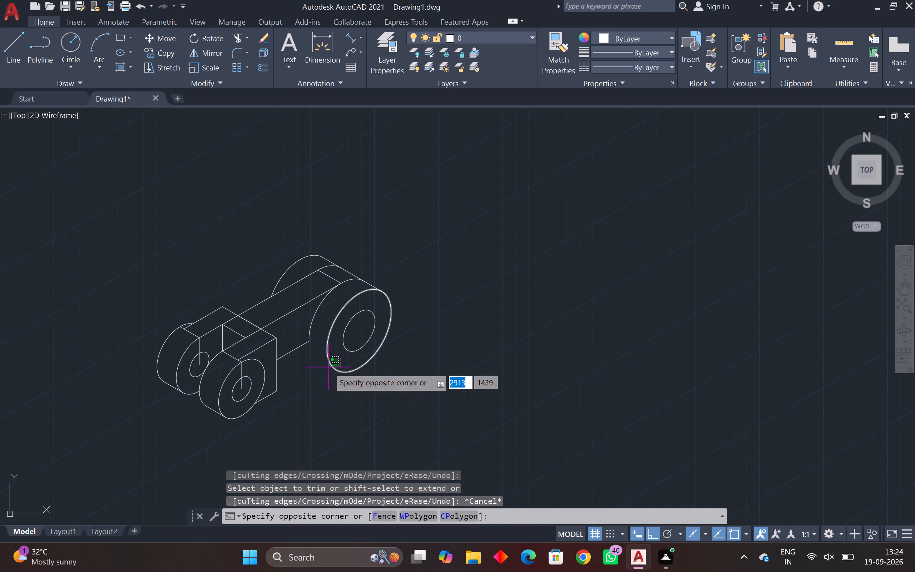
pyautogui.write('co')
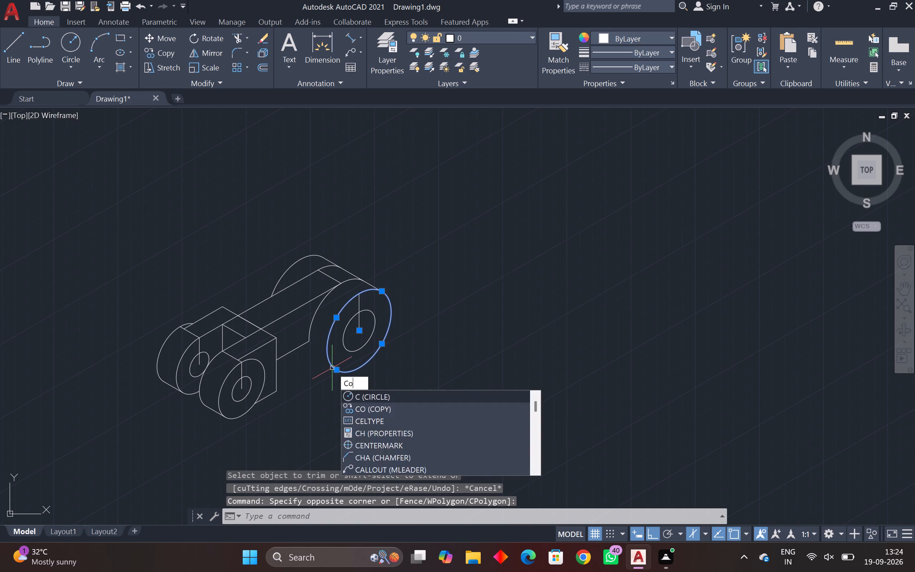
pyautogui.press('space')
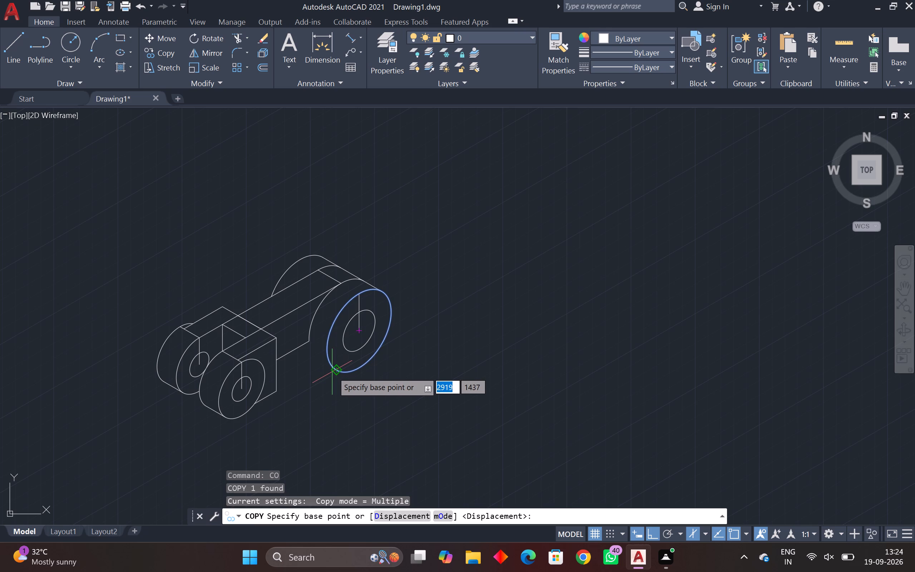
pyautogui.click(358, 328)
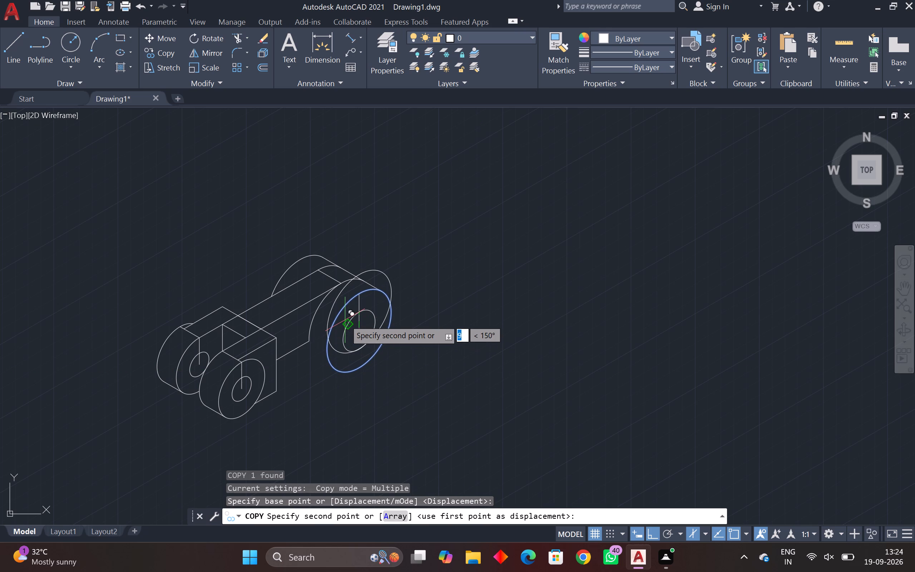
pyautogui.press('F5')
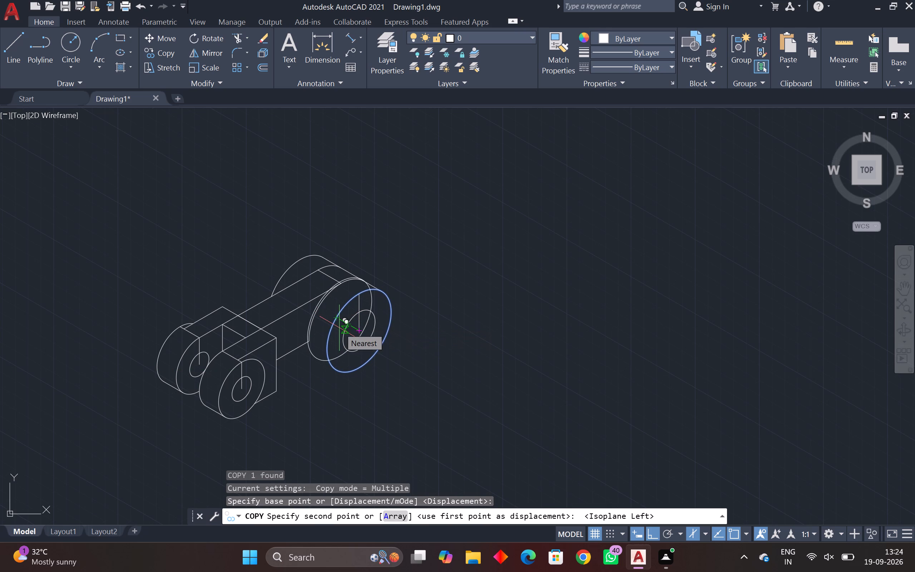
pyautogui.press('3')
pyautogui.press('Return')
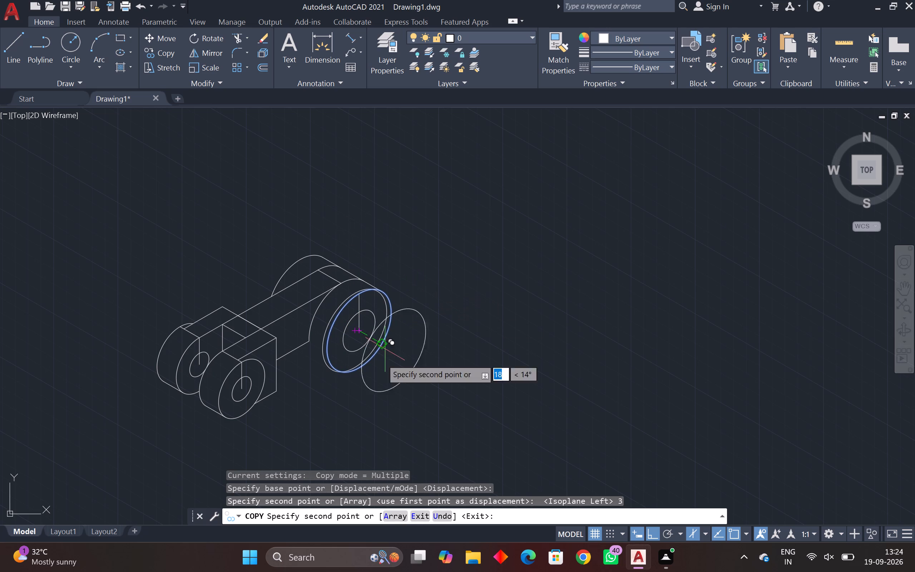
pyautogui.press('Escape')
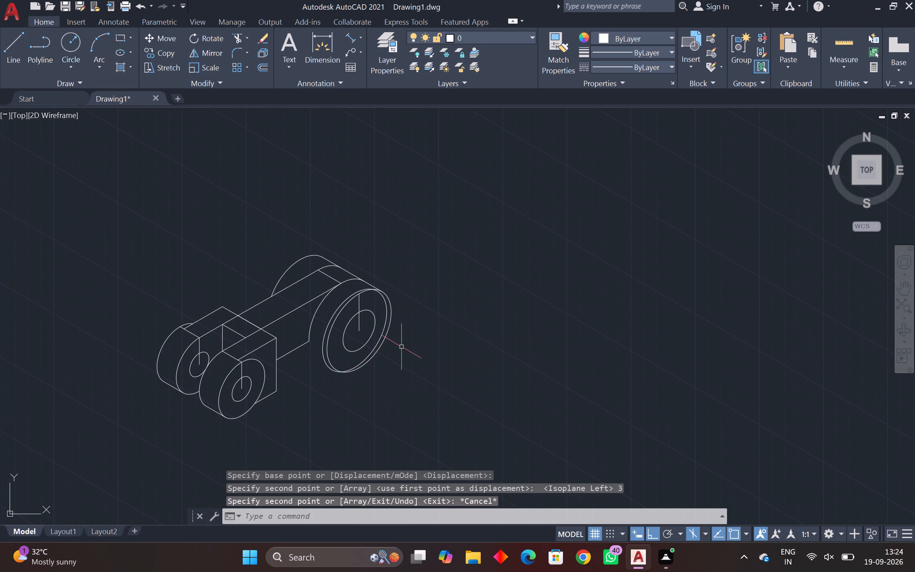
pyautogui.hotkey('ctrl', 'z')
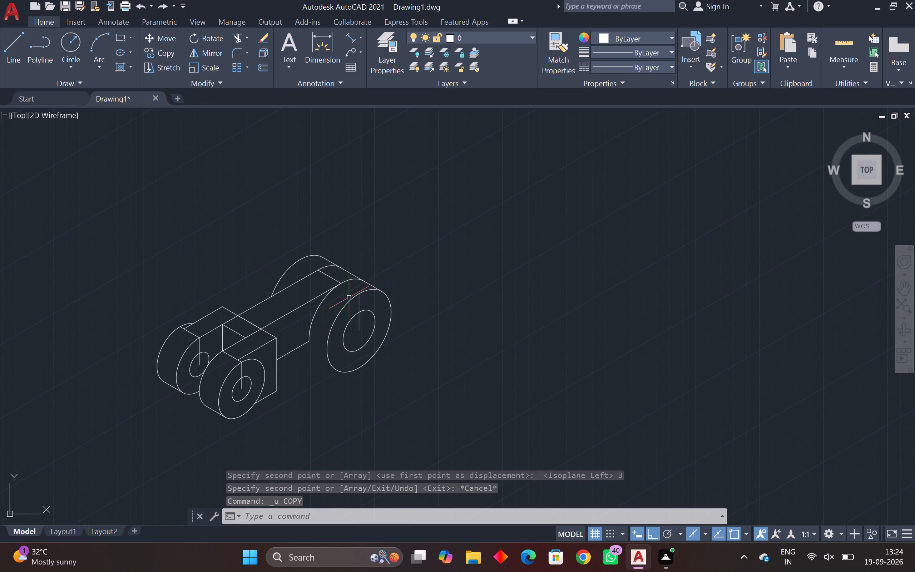
# Copy the cylinder's front outer ellipse 3 mm back along its axis, using the upper end of its tangent edge as base point.
pyautogui.write('co')
pyautogui.press('space')
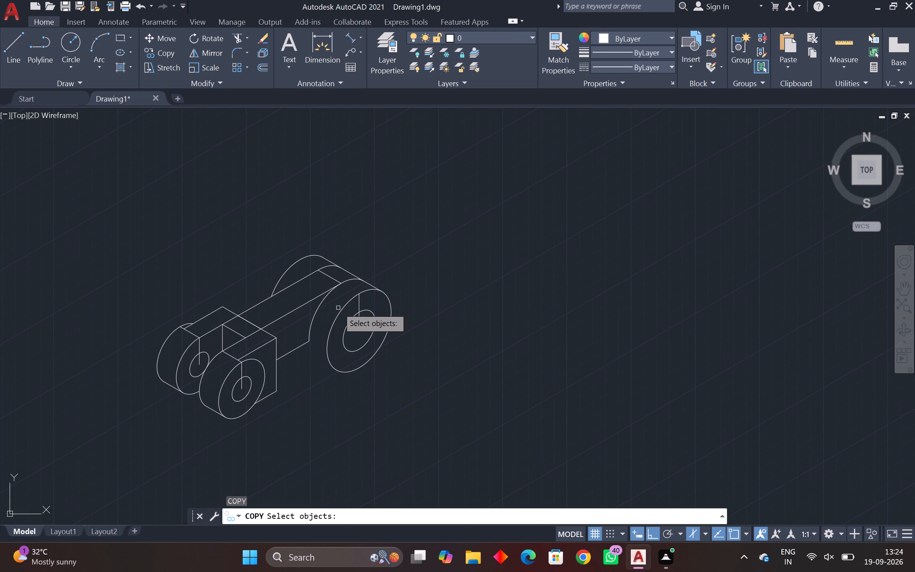
pyautogui.click(342, 309)
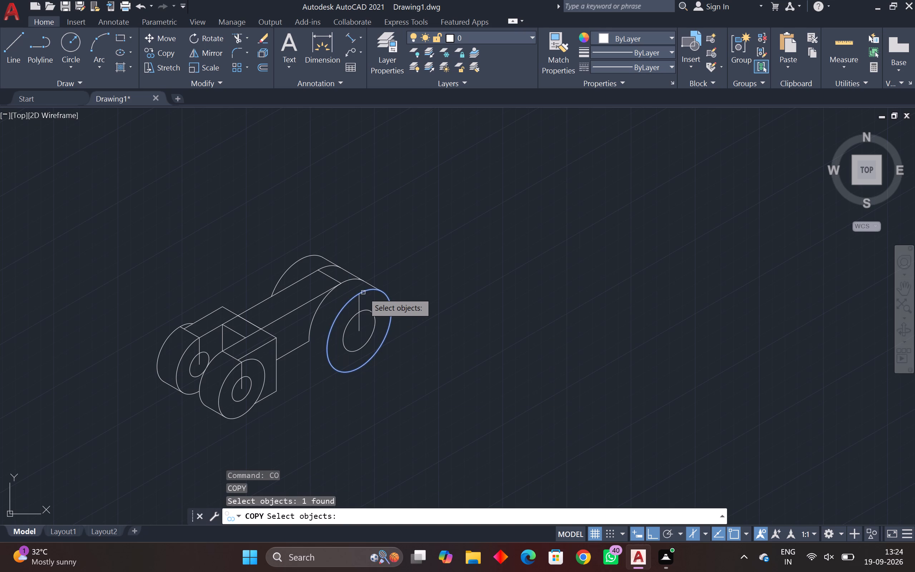
pyautogui.press('space')
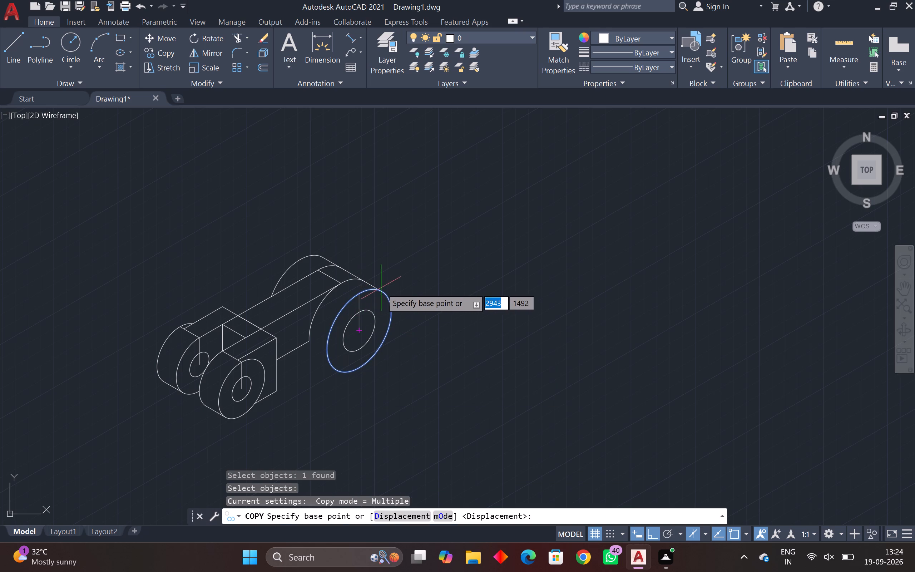
pyautogui.click(383, 289)
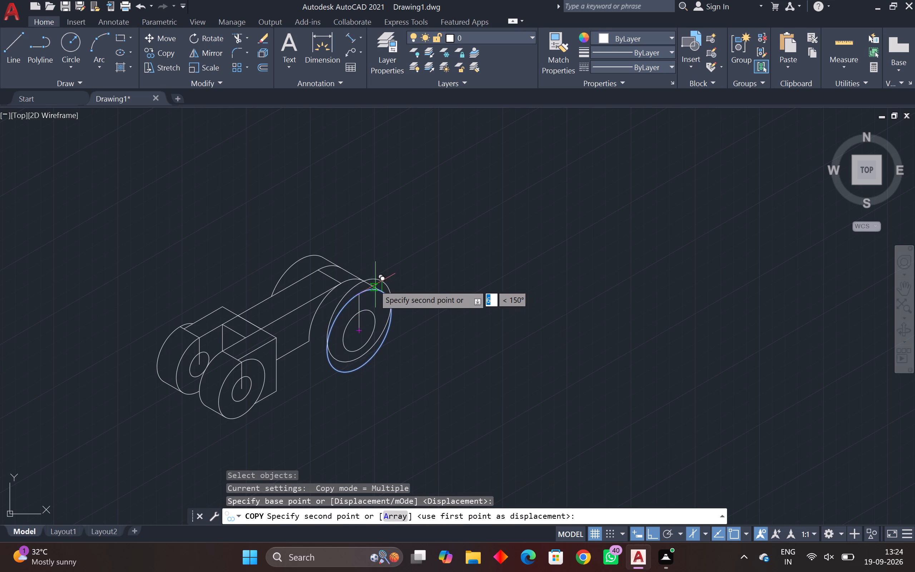
pyautogui.press('F5')
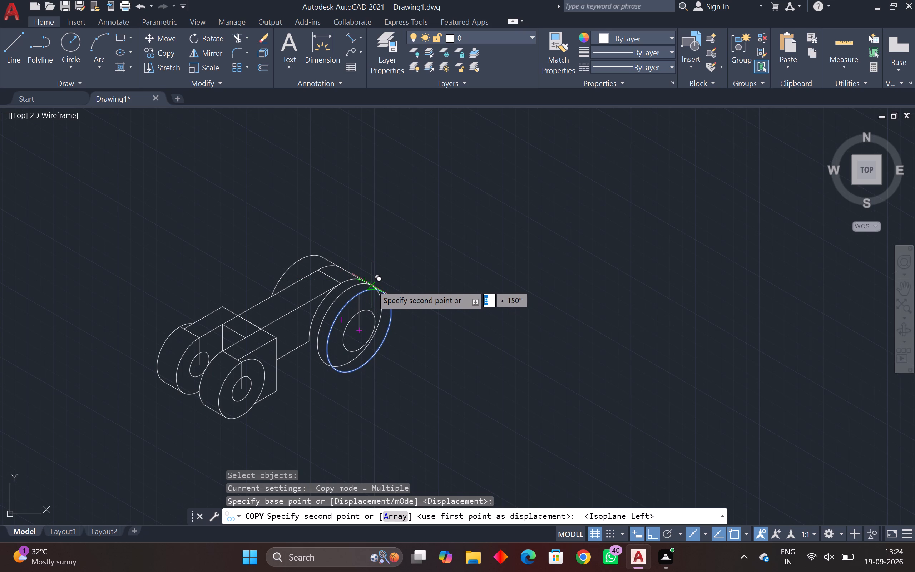
pyautogui.press('3')
pyautogui.press('Return')
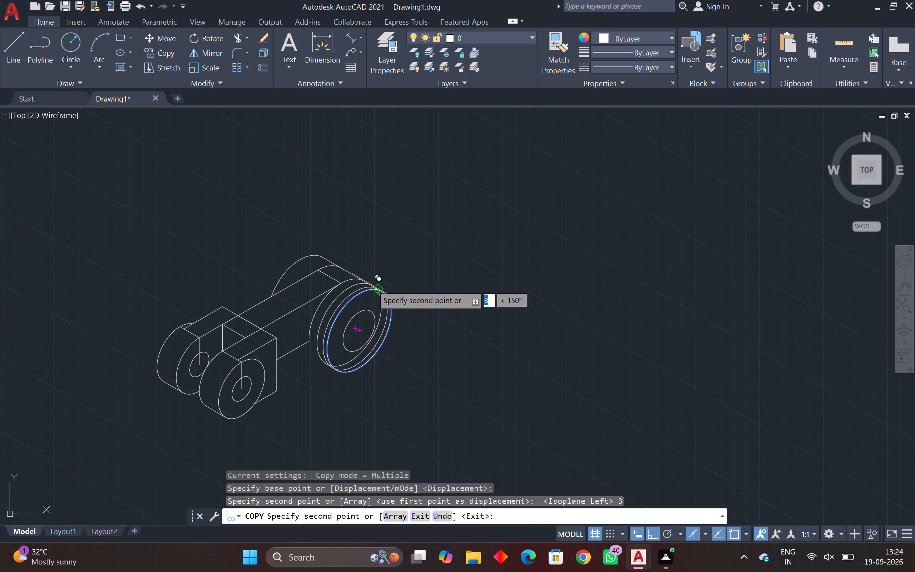
pyautogui.press('Escape')
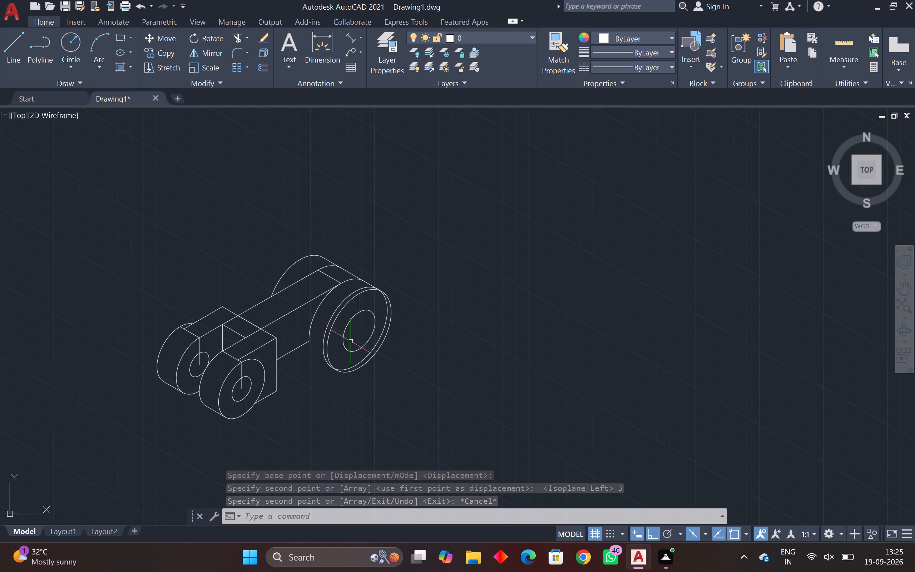
# Trim the copied ellipse's arc that lies inside the cylinder's front outer ellipse.
pyautogui.click(237, 40)
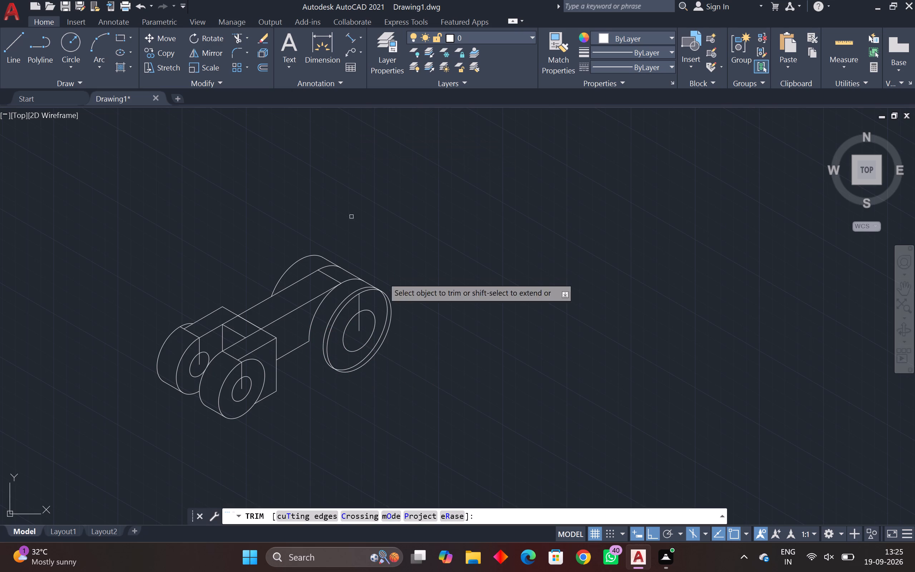
pyautogui.scroll(4, 372, 342)
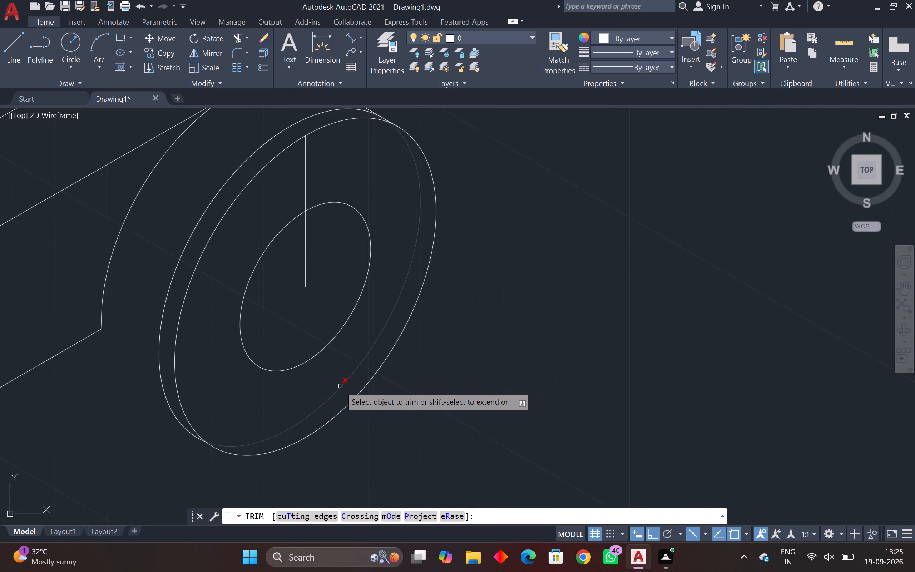
pyautogui.click(340, 387)
pyautogui.scroll(-2, 340, 387)
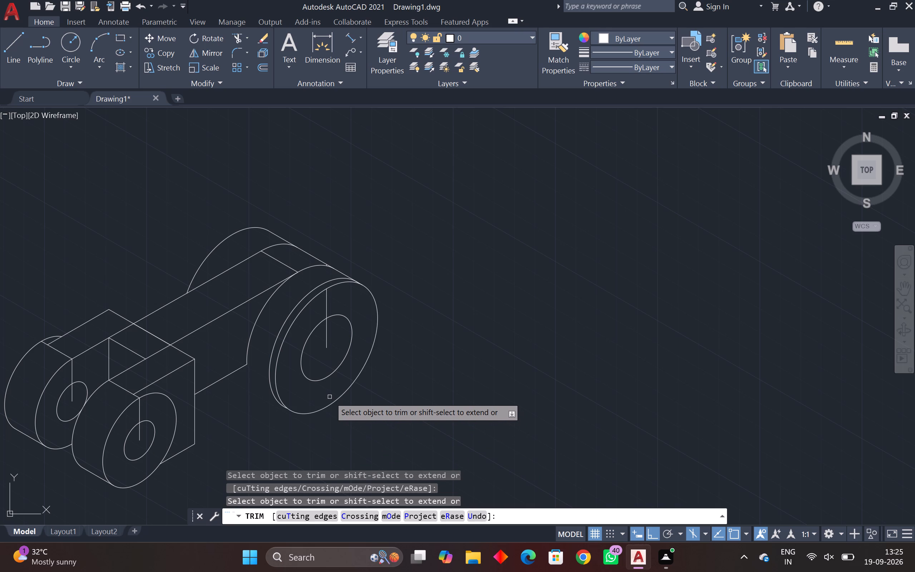
pyautogui.press('Escape')
pyautogui.press('Escape')
# Draw a line about 46 mm long at 210° from the bore centre, past the cylinder's lower-left edge.
pyautogui.write('l')
pyautogui.press('space')
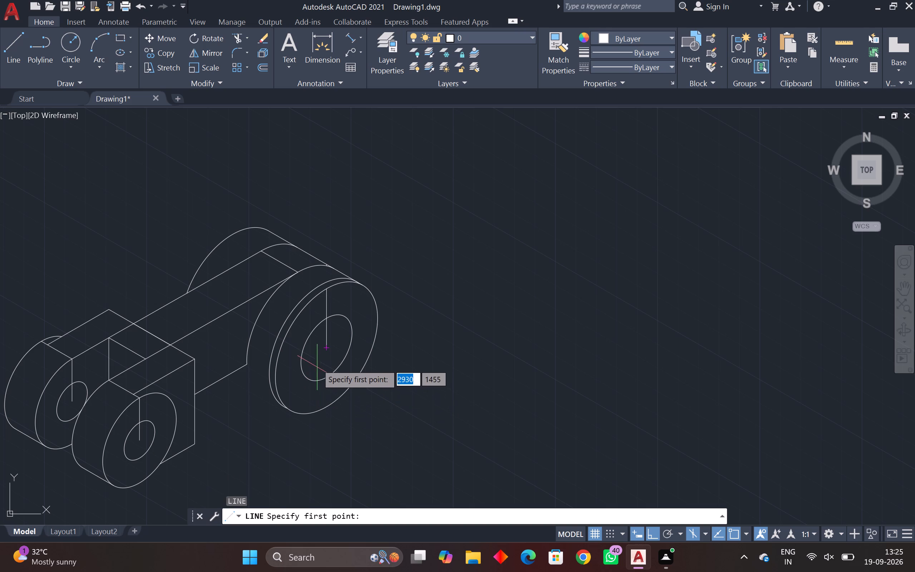
pyautogui.click(329, 349)
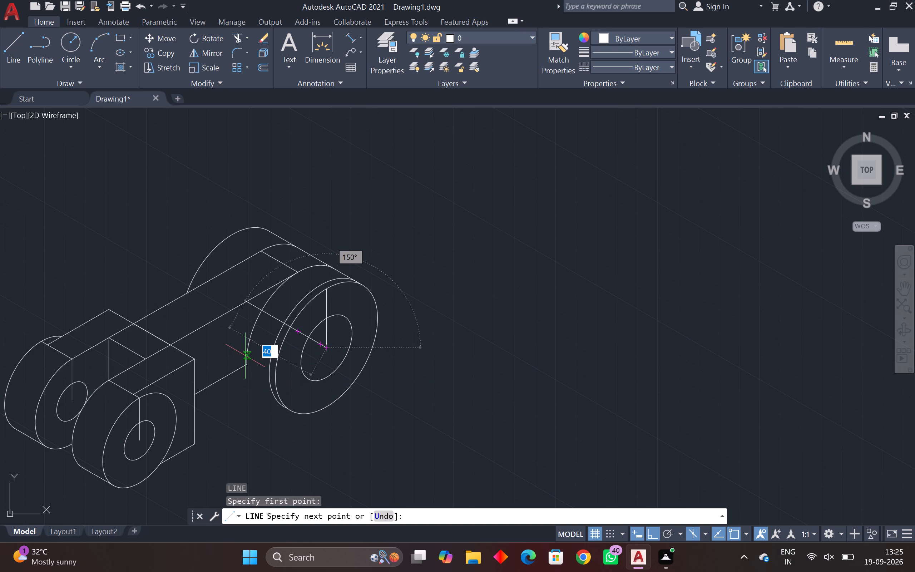
pyautogui.press('F5')
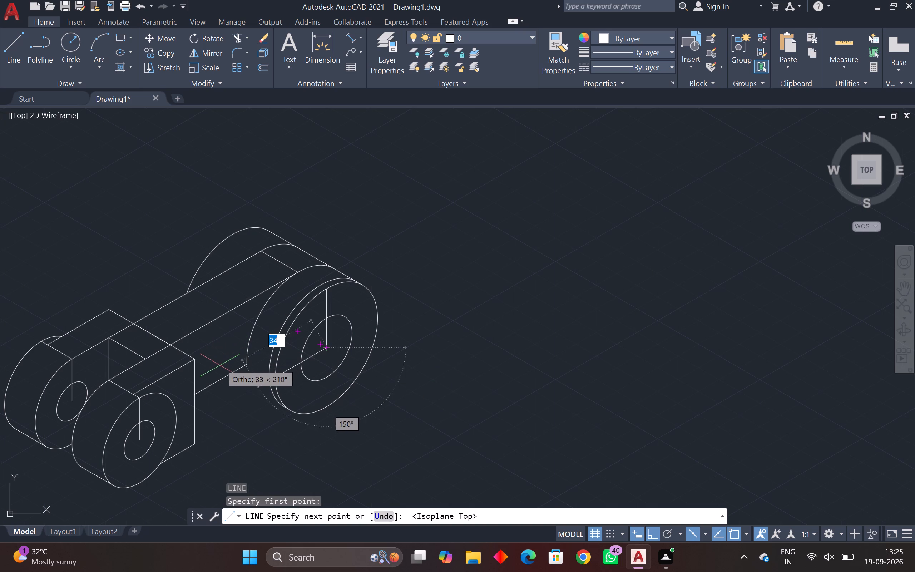
pyautogui.click(239, 405)
pyautogui.press('Escape')
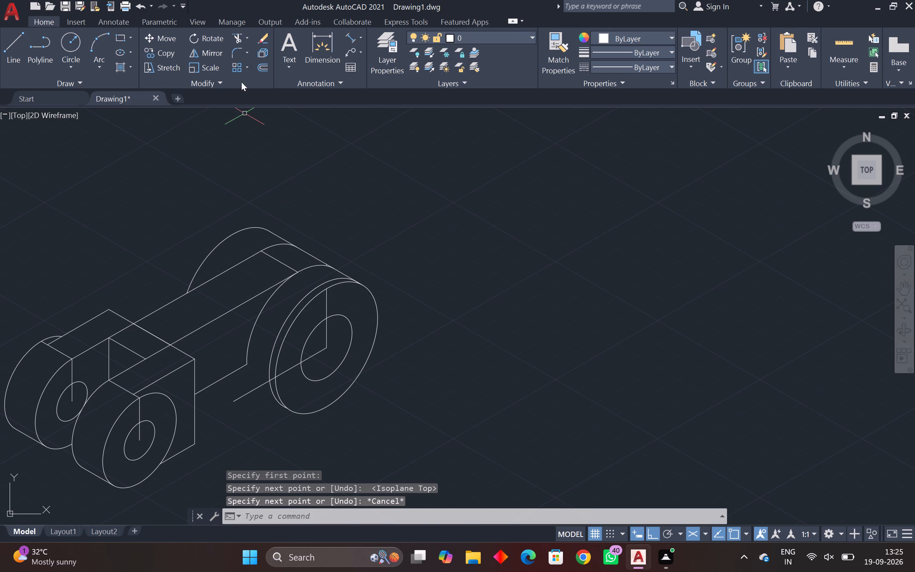
# Trim the 210° line beyond the copied ellipse, and the copied ellipse's arc above that line.
pyautogui.click(240, 41)
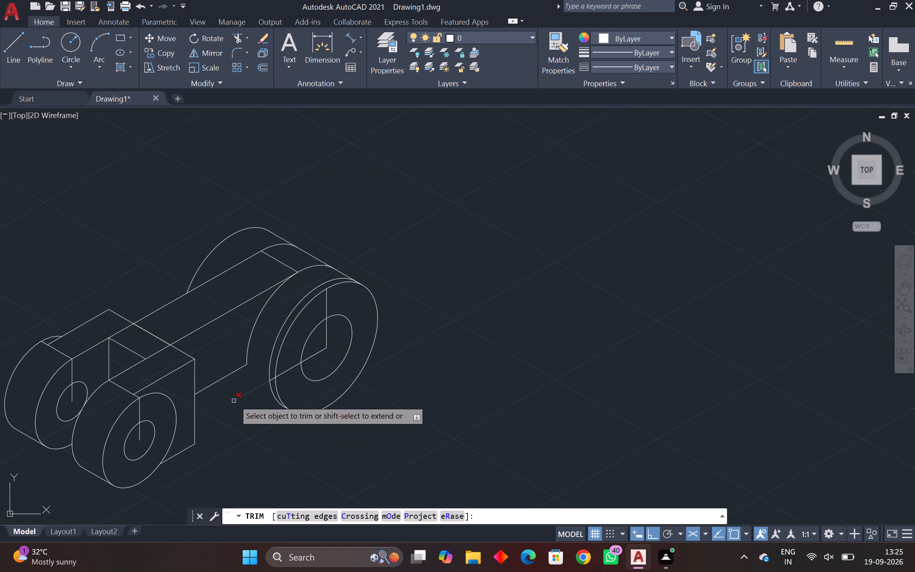
pyautogui.click(236, 399)
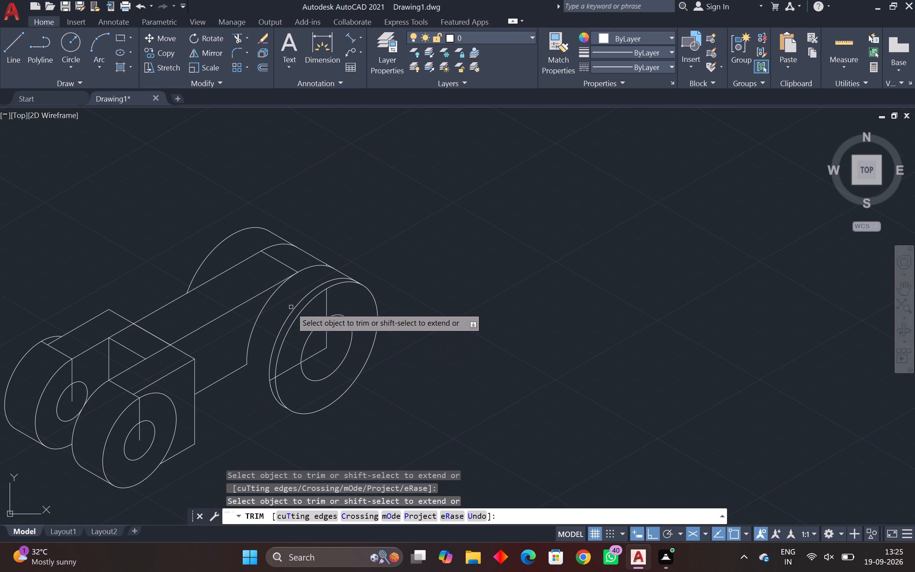
pyautogui.click(293, 309)
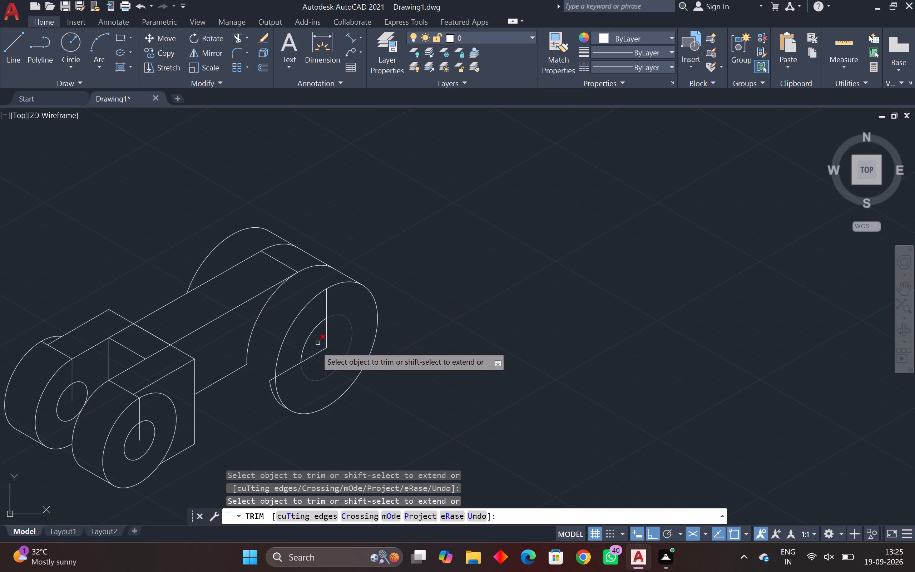
pyautogui.moveTo(295, 391); pyautogui.dragTo(295, 390, button='middle')
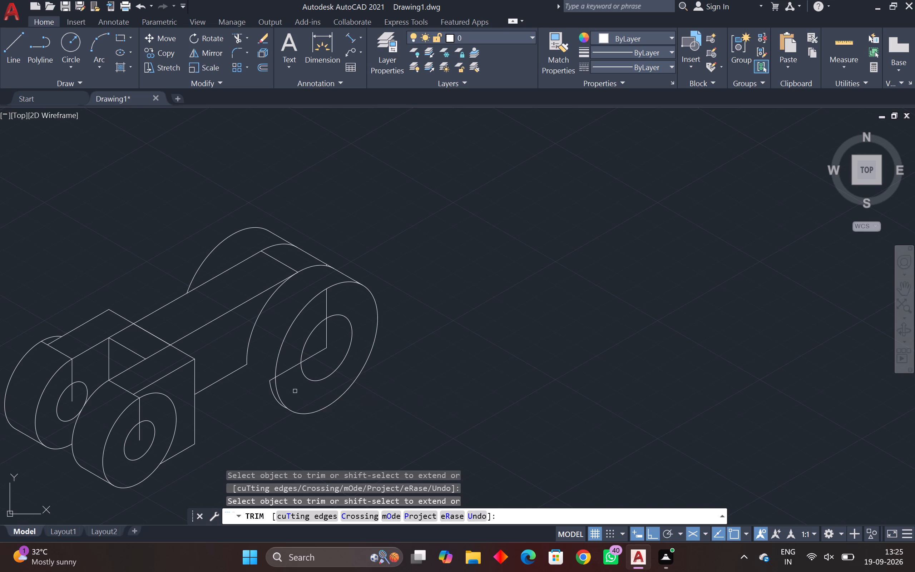
pyautogui.moveTo(295, 390); pyautogui.dragTo(288, 296, button='middle')
pyautogui.press('Escape')
pyautogui.press('Escape')
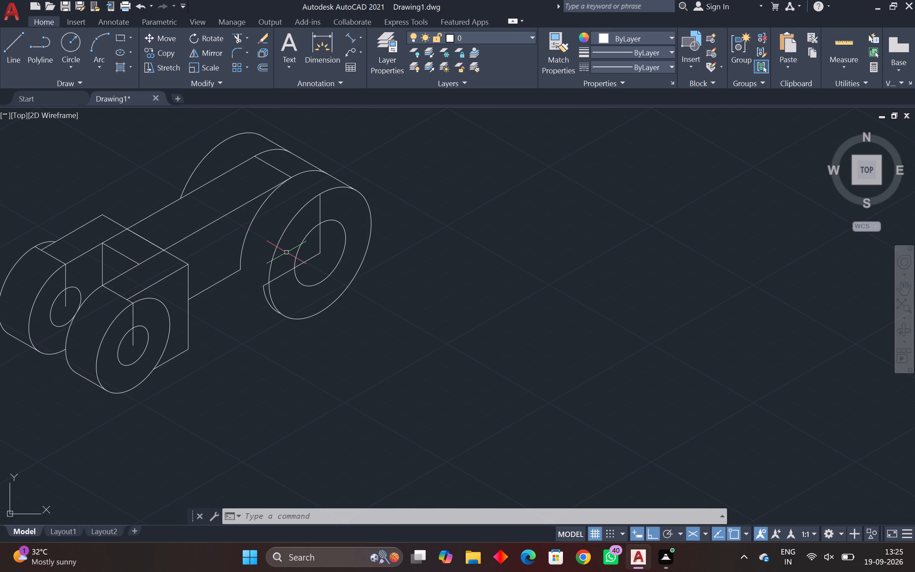
# Draw the support plate's outline from the trimmed line's outer end: 70 mm down, 50 mm at 30°, and vertically up into the front outer ellipse.
pyautogui.write('l')
pyautogui.press('space')
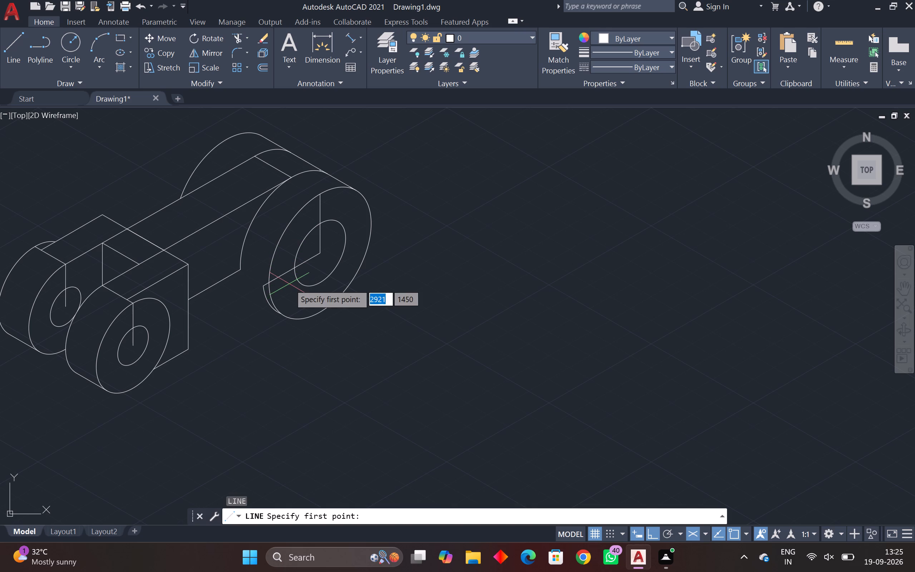
pyautogui.click(262, 286)
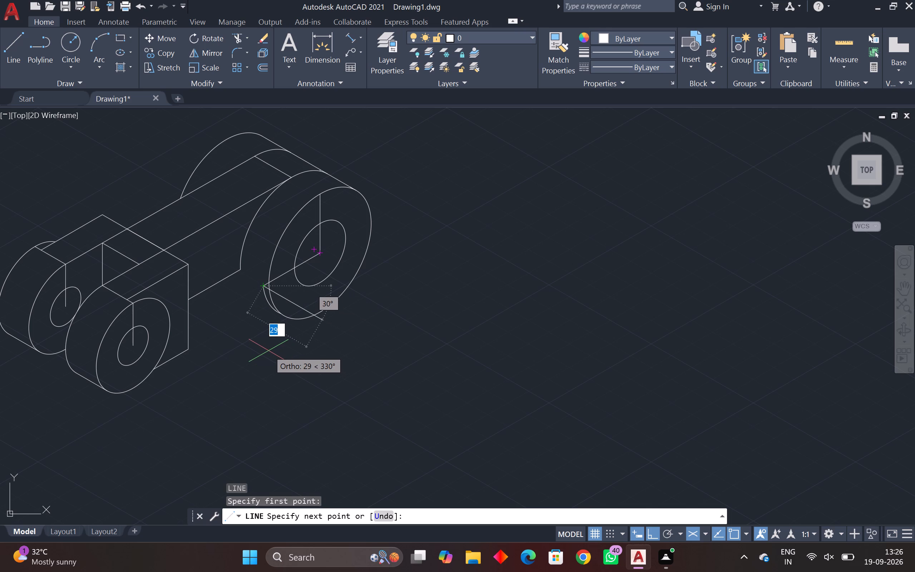
pyautogui.press('F5')
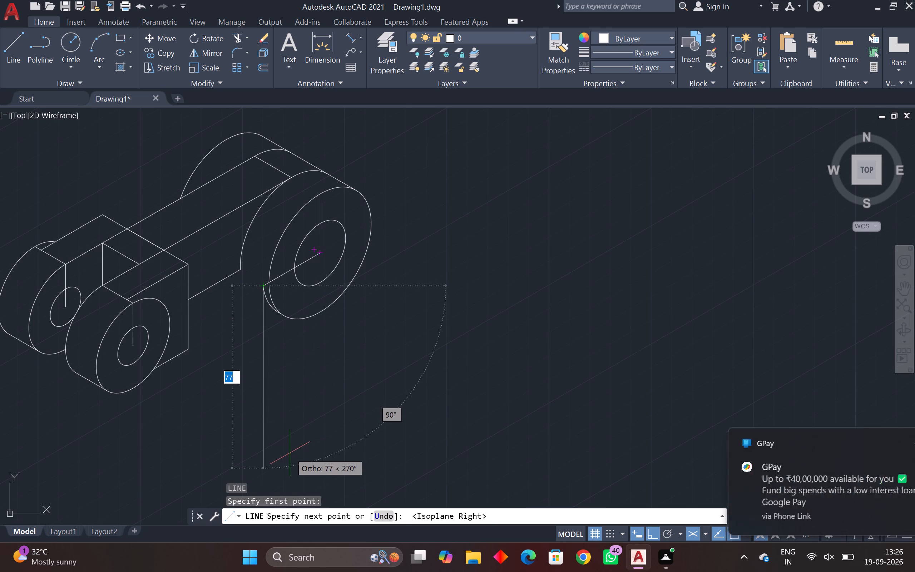
pyautogui.write('70')
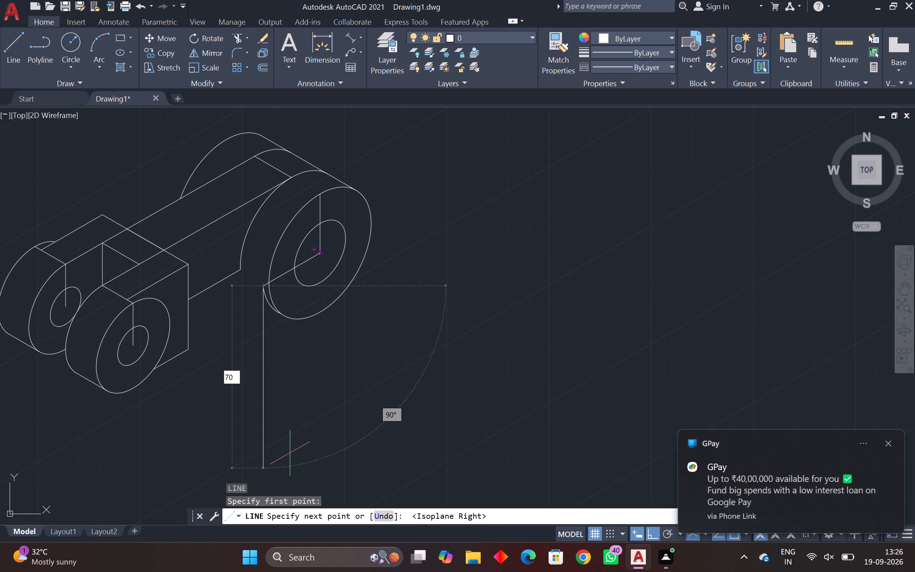
pyautogui.press('Return')
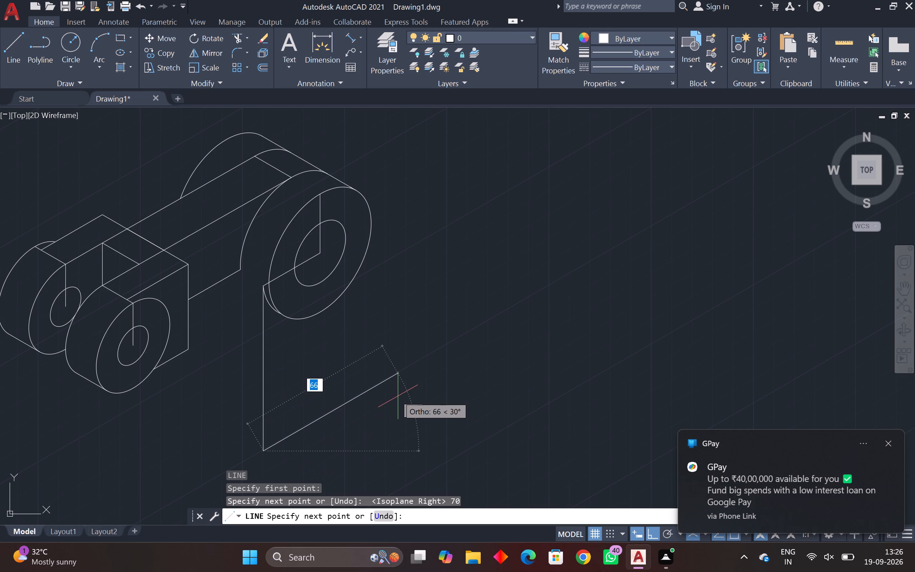
pyautogui.write('50')
pyautogui.press('Return')
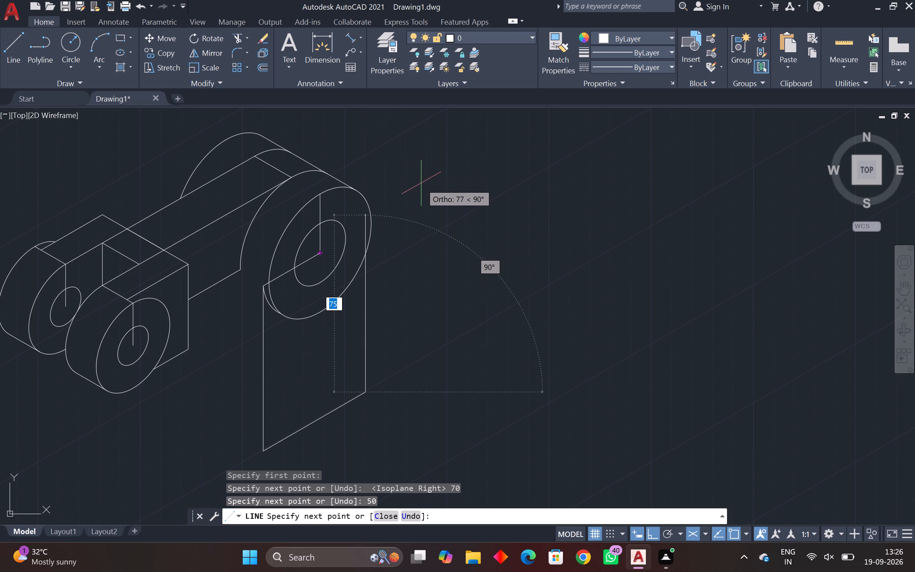
pyautogui.click(413, 199)
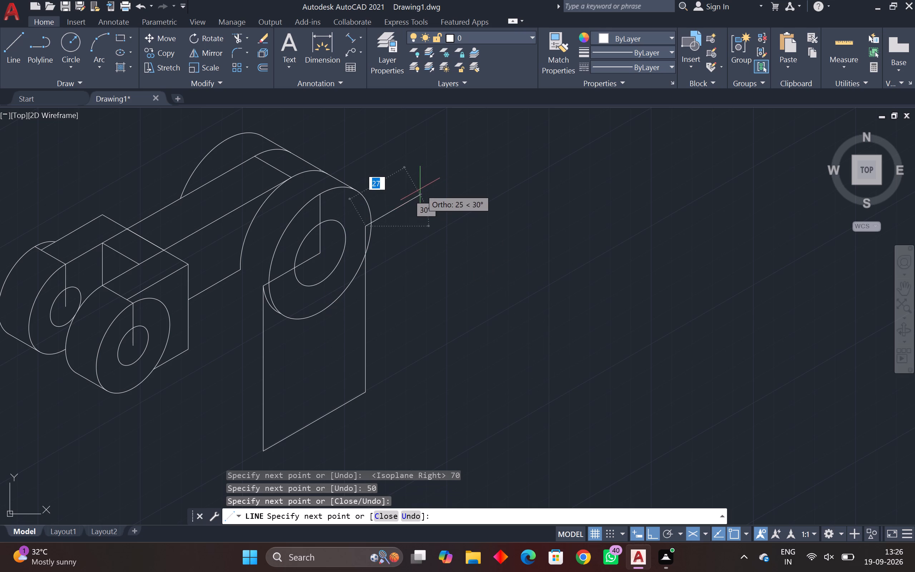
pyautogui.press('Escape')
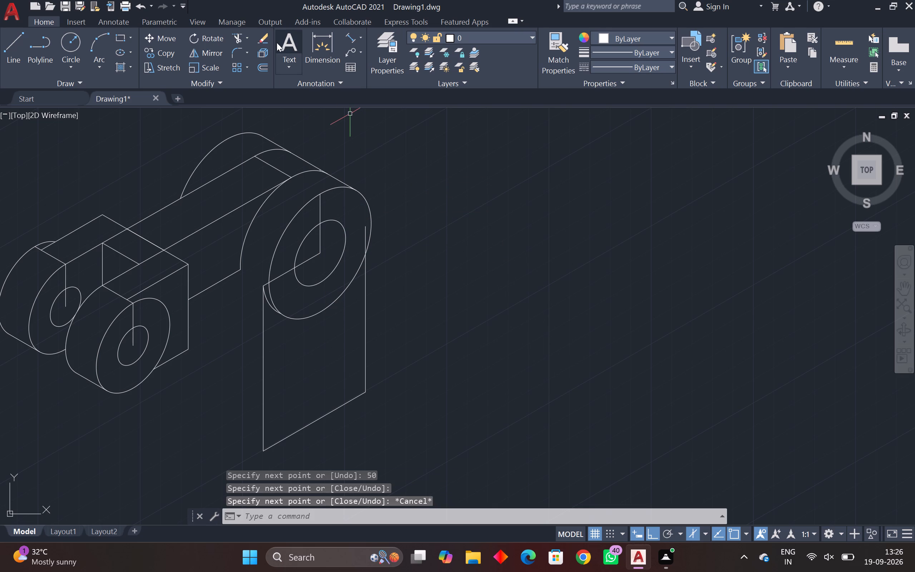
# Trim the vertical edge's part inside the front outer ellipse and the 210° line's stub between the two ellipse edges.
pyautogui.click(232, 38)
pyautogui.scroll(2, 351, 236)
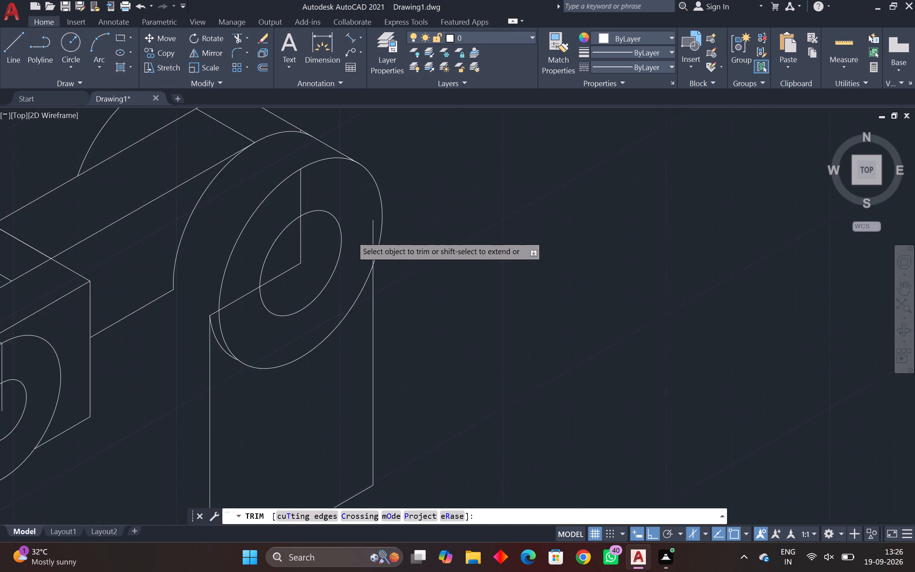
pyautogui.click(385, 221)
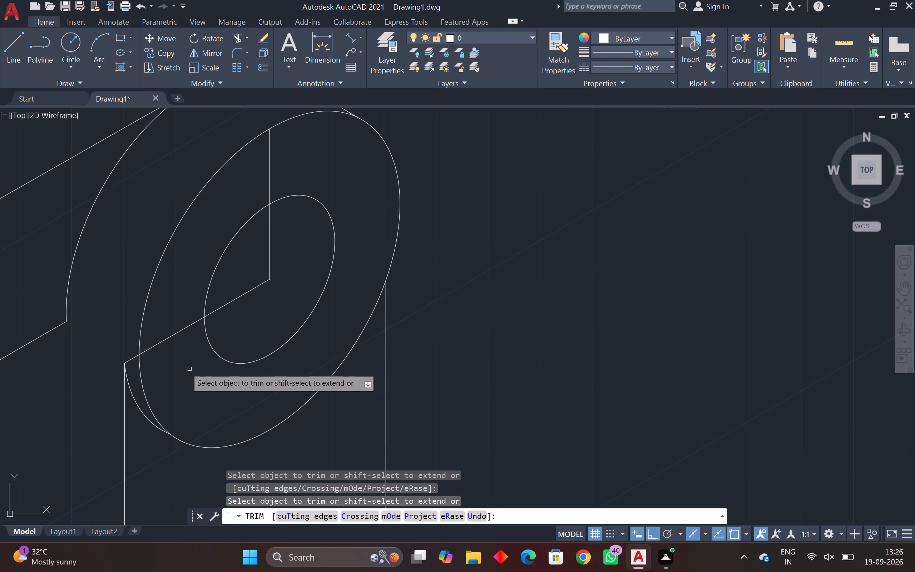
pyautogui.click(131, 361)
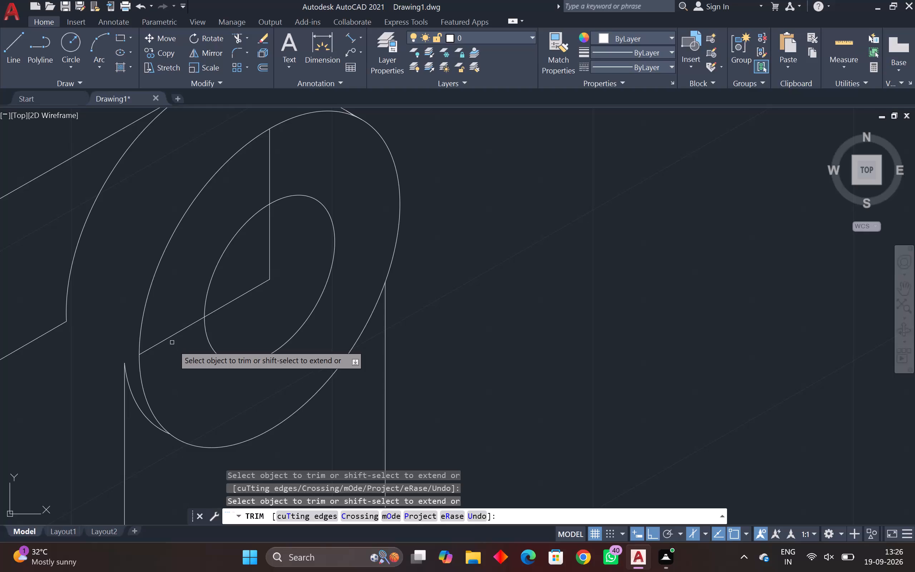
pyautogui.scroll(-2, 173, 360)
pyautogui.moveTo(179, 361); pyautogui.dragTo(234, 233, button='middle')
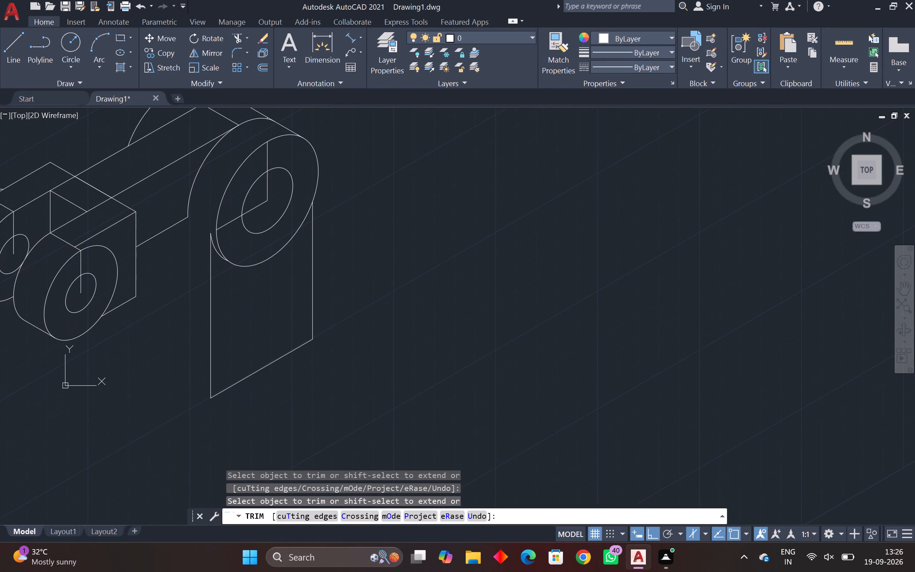
pyautogui.moveTo(234, 233); pyautogui.dragTo(232, 228, button='middle')
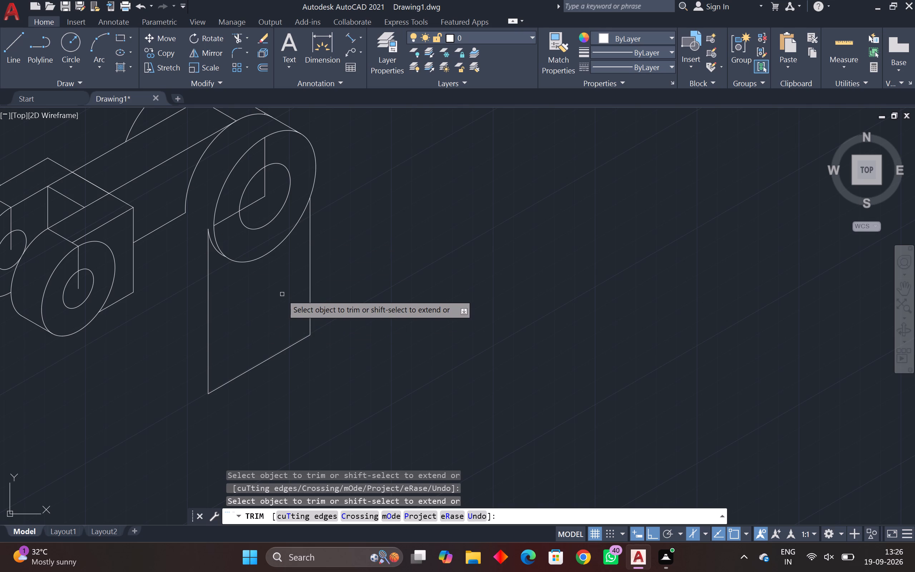
pyautogui.press('Escape')
# Draw the base's front outline from the plate's lower-left corner: 22 mm at 330°, 50 mm at 30°, and back to the plate's lower-right corner.
pyautogui.write('l')
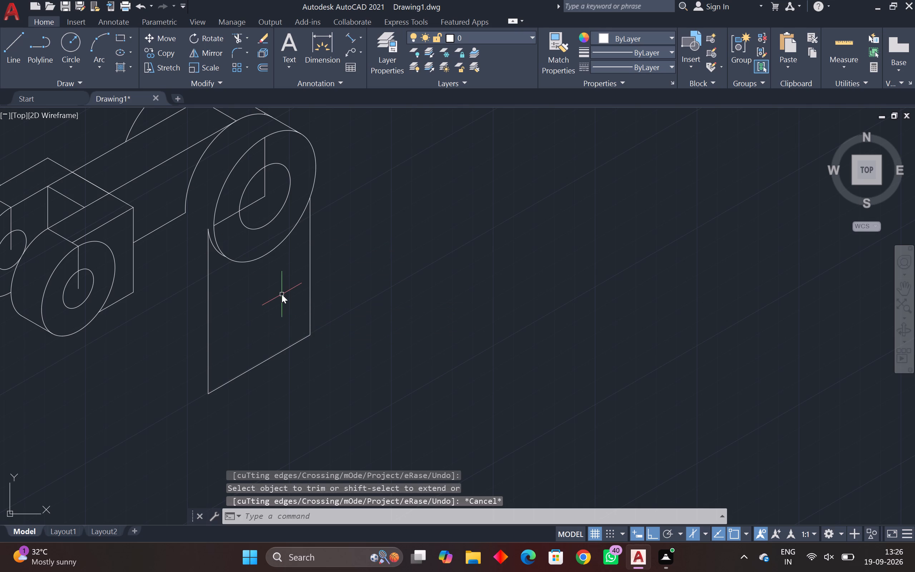
pyautogui.press('space')
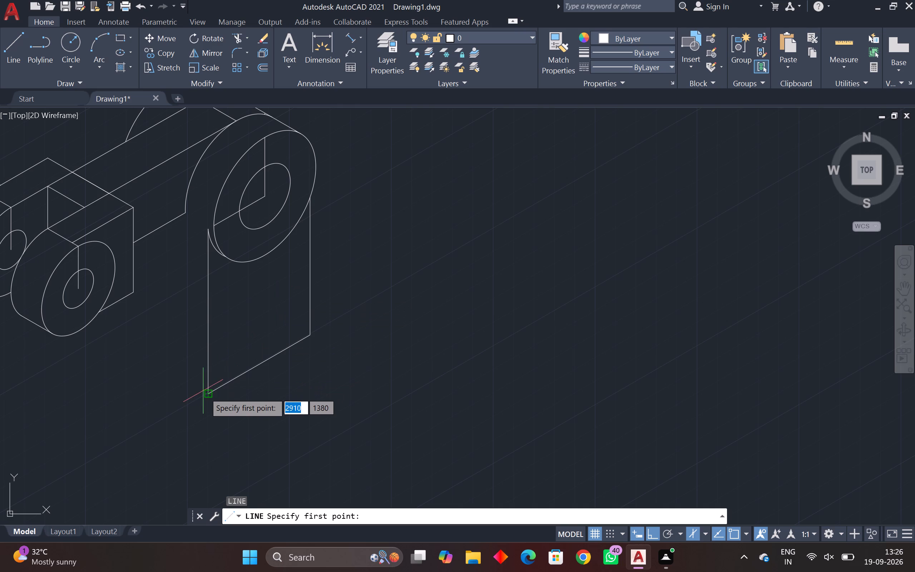
pyautogui.click(207, 392)
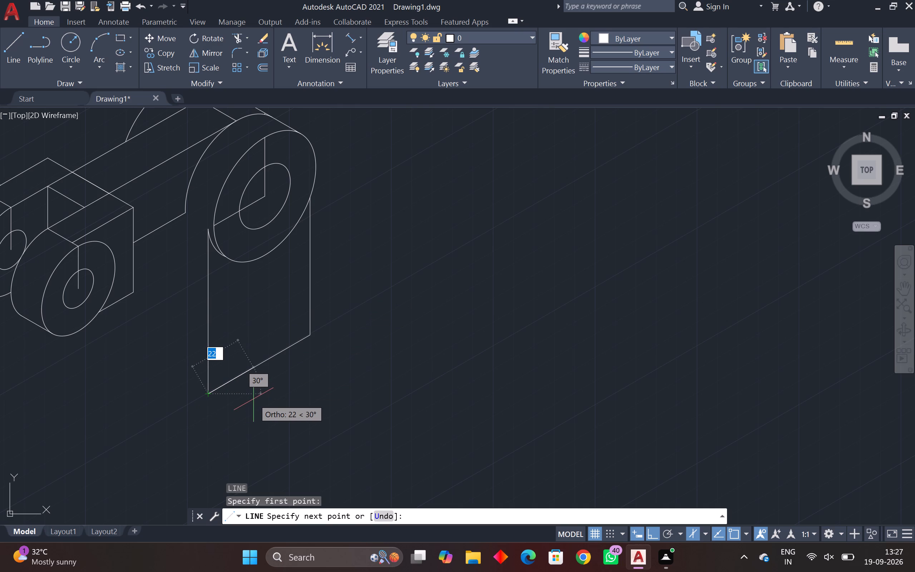
pyautogui.press('F5')
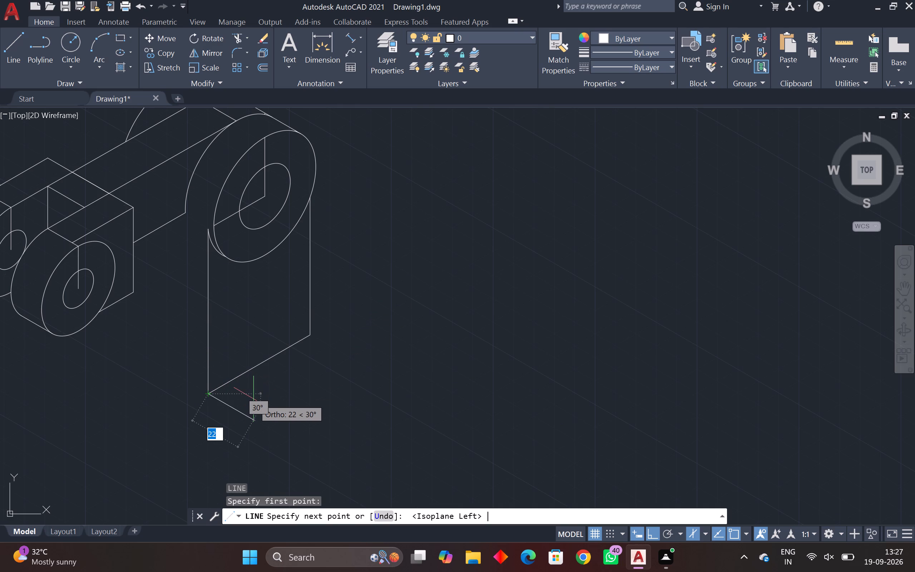
pyautogui.write('22')
pyautogui.press('Return')
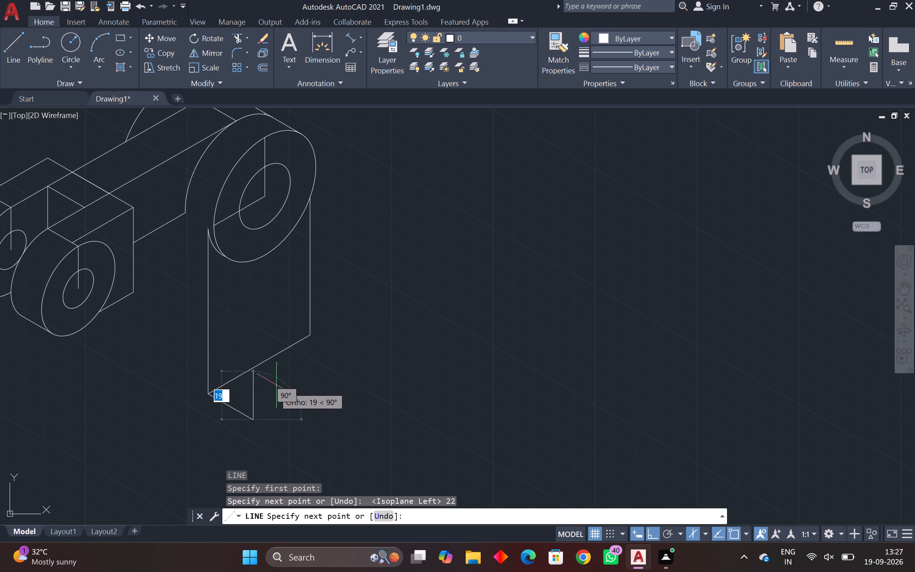
pyautogui.press('F5')
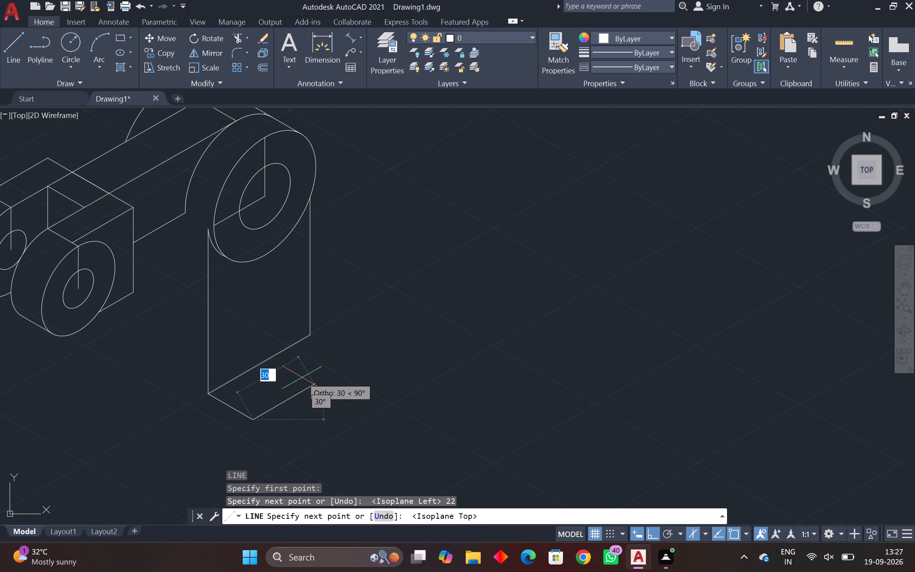
pyautogui.write('50')
pyautogui.press('Return')
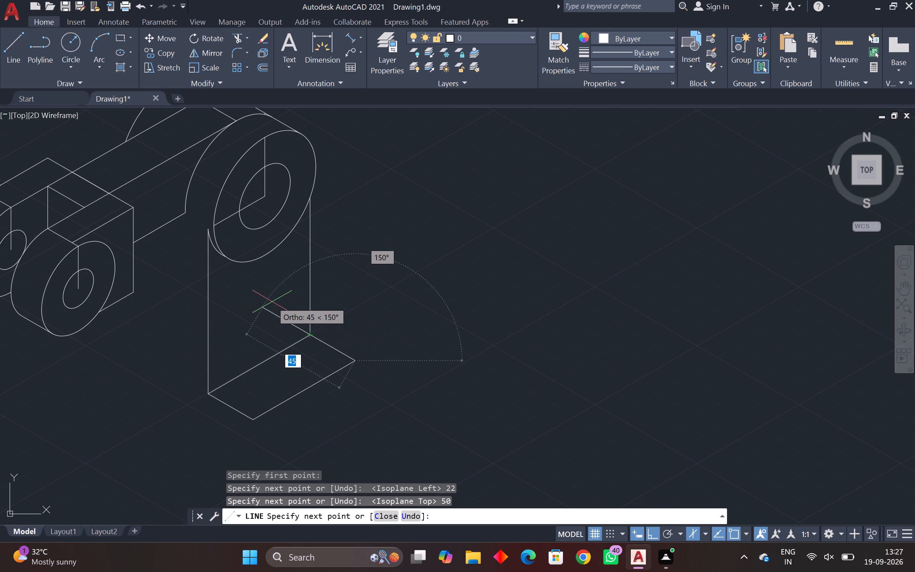
pyautogui.click(313, 335)
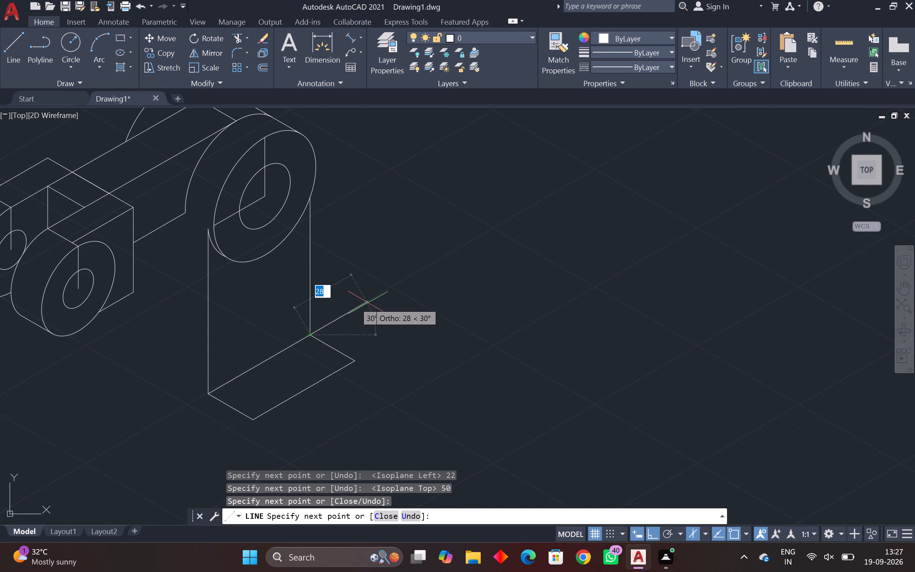
pyautogui.press('Escape')
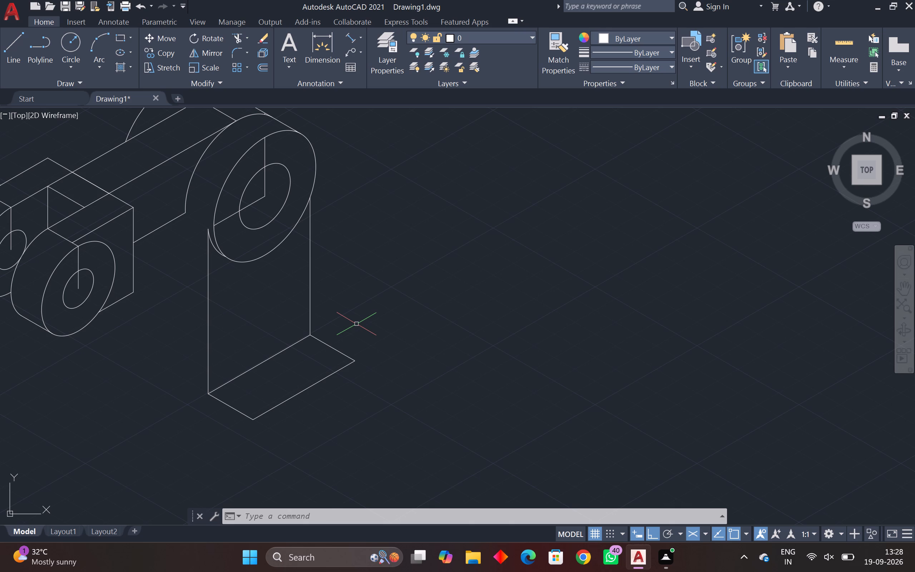
# Draw the support plate's side from its lower-left corner: 18 mm at 150°, and about 80 mm vertically up past the arm's lower edge.
pyautogui.scroll(-2, 277, 370)
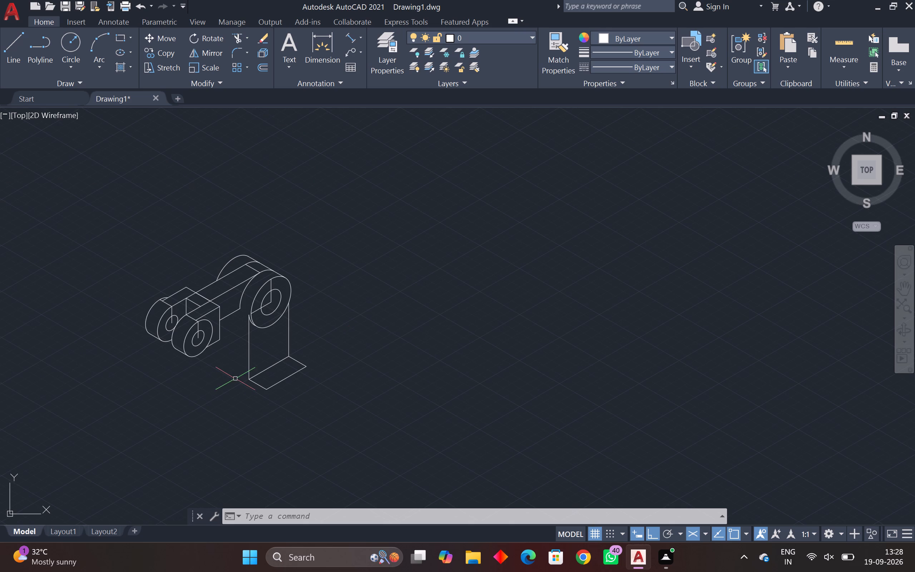
pyautogui.scroll(1, 248, 266)
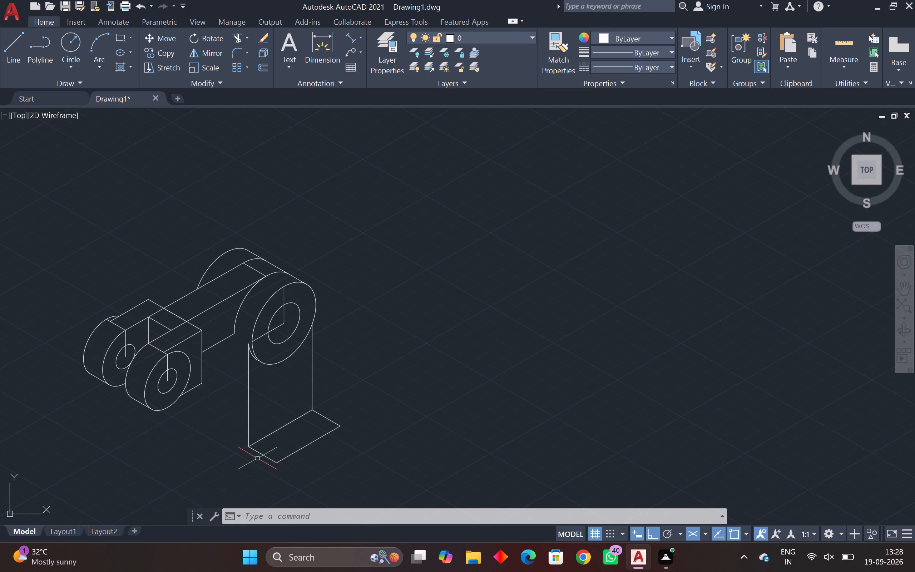
pyautogui.write('l')
pyautogui.press('space')
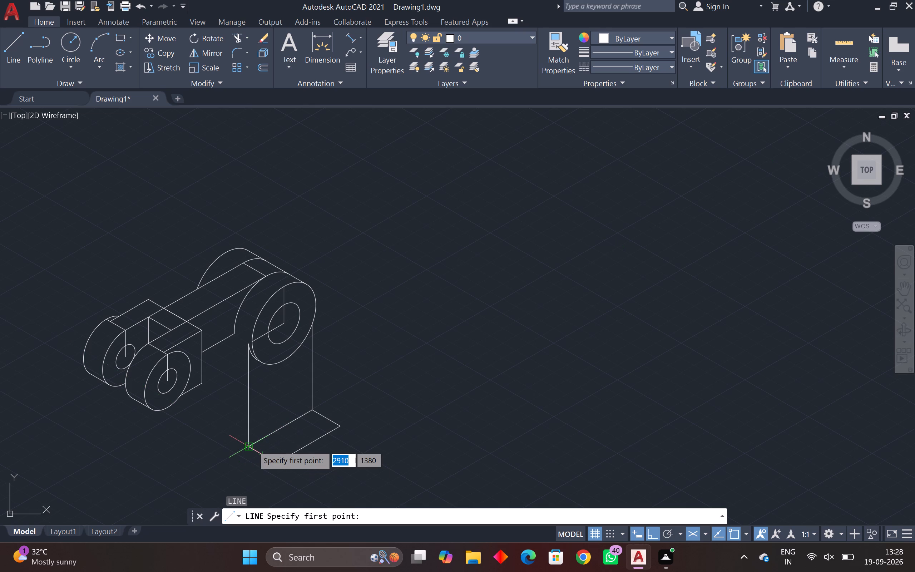
pyautogui.click(252, 445)
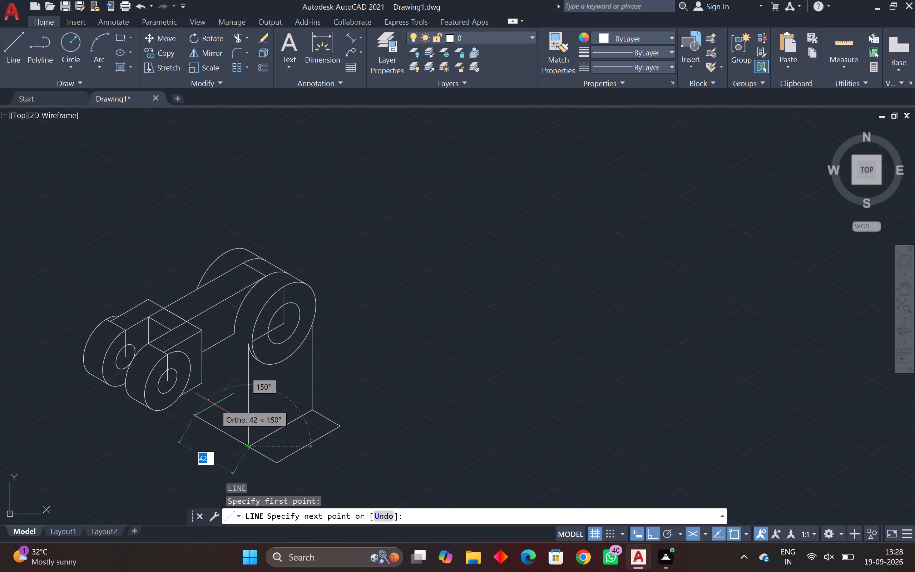
pyautogui.write('18')
pyautogui.press('Return')
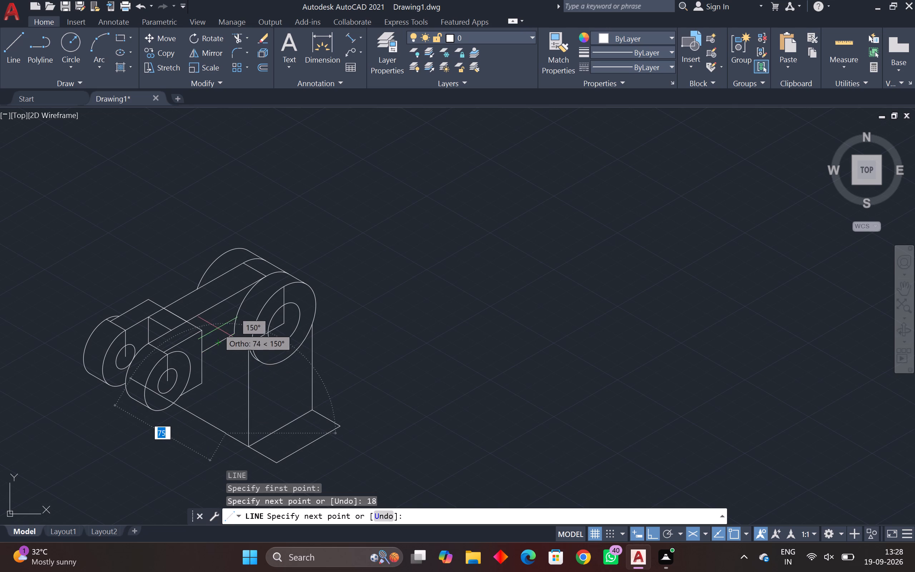
pyautogui.press('F5')
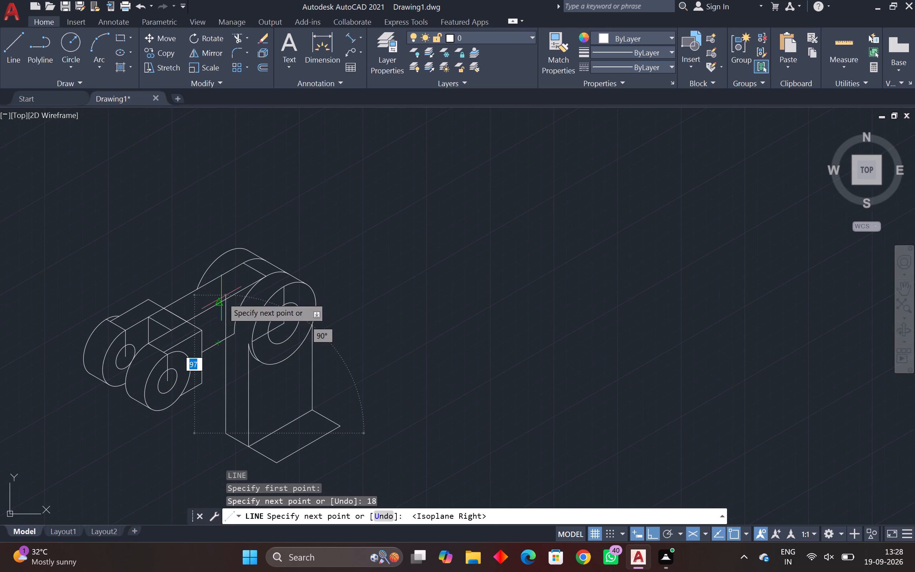
pyautogui.click(218, 321)
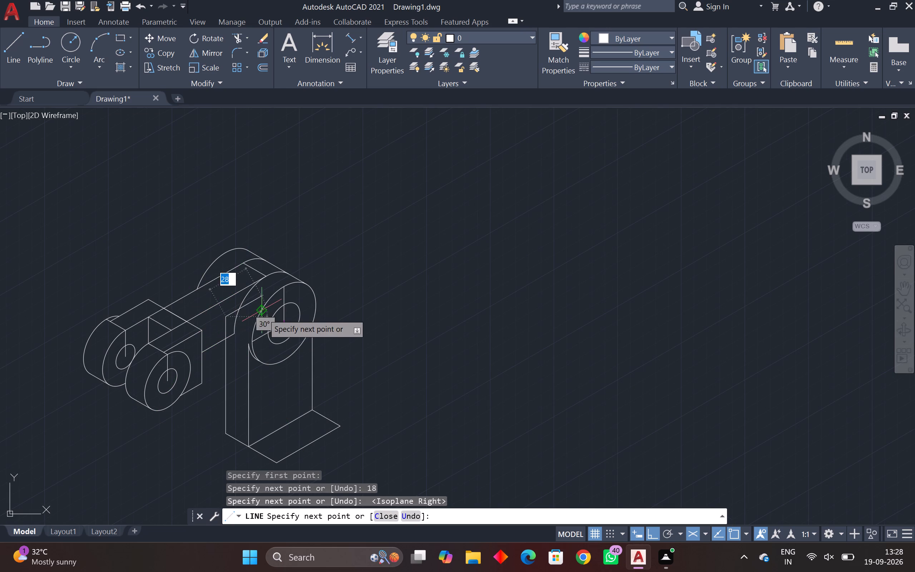
pyautogui.press('Escape')
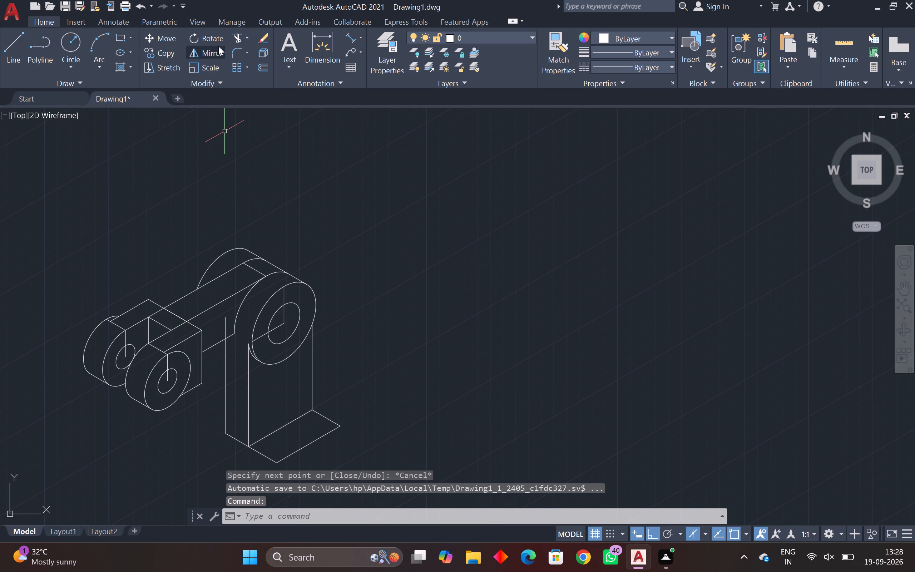
# Trim the new vertical edge's part above the arm's lower edge and remove the 18 mm line at its foot.
pyautogui.click(236, 34)
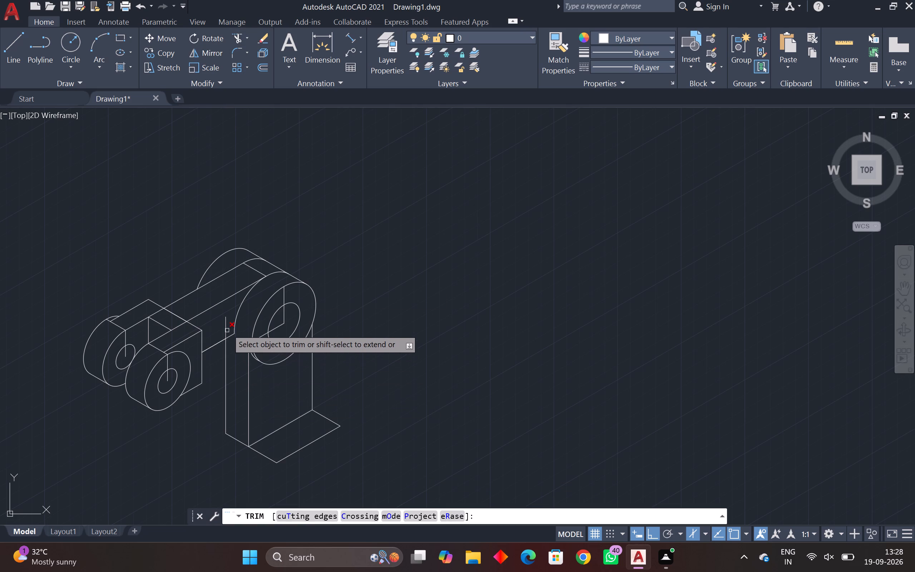
pyautogui.click(225, 321)
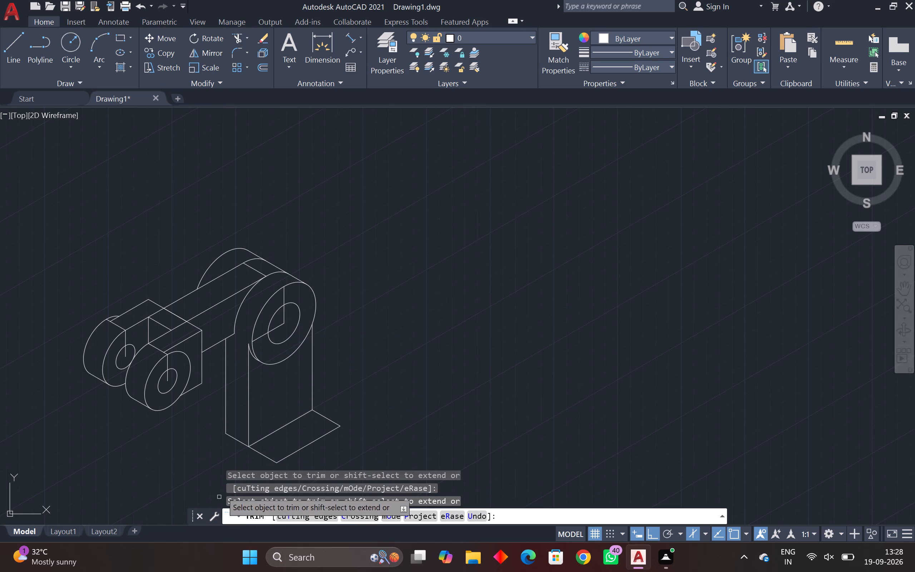
pyautogui.click(237, 442)
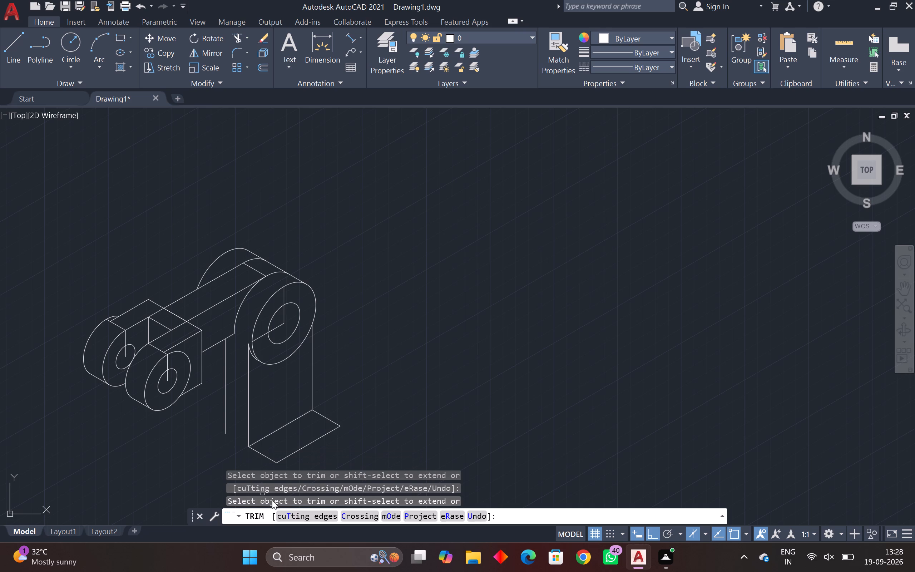
pyautogui.press('Escape')
# Draw a 14 mm line at 150° from the lower end of the plate's rear vertical edge.
pyautogui.scroll(3, 248, 450)
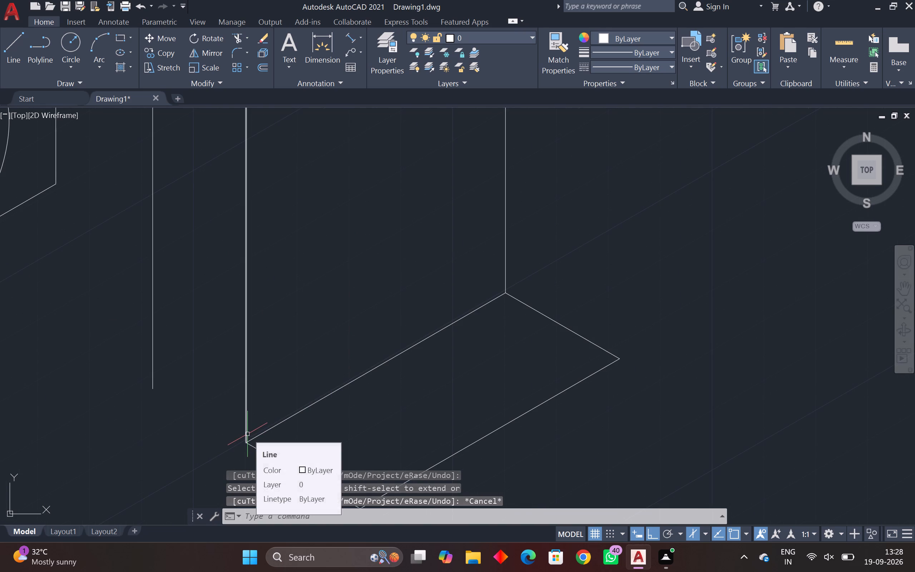
pyautogui.moveTo(214, 409); pyautogui.dragTo(319, 355, button='middle')
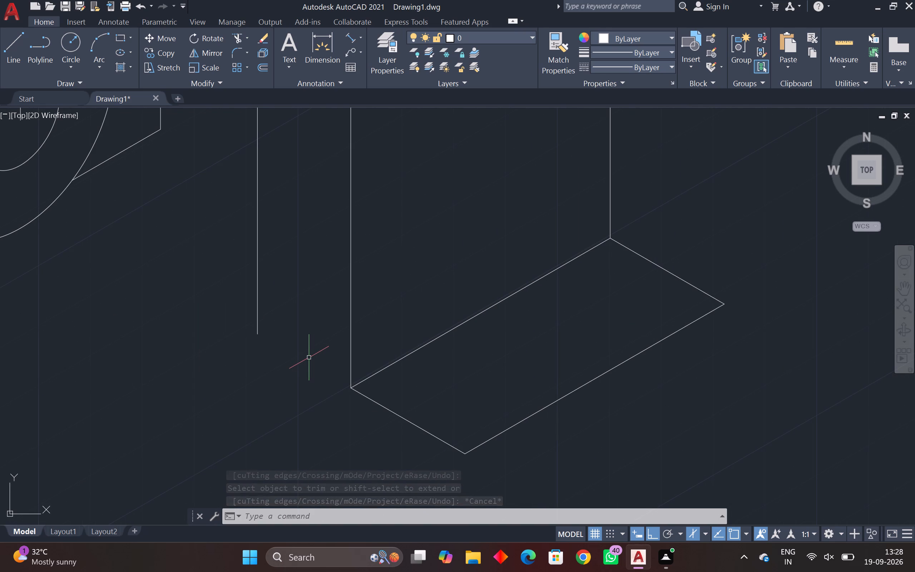
pyautogui.press('Escape')
pyautogui.press('Escape')
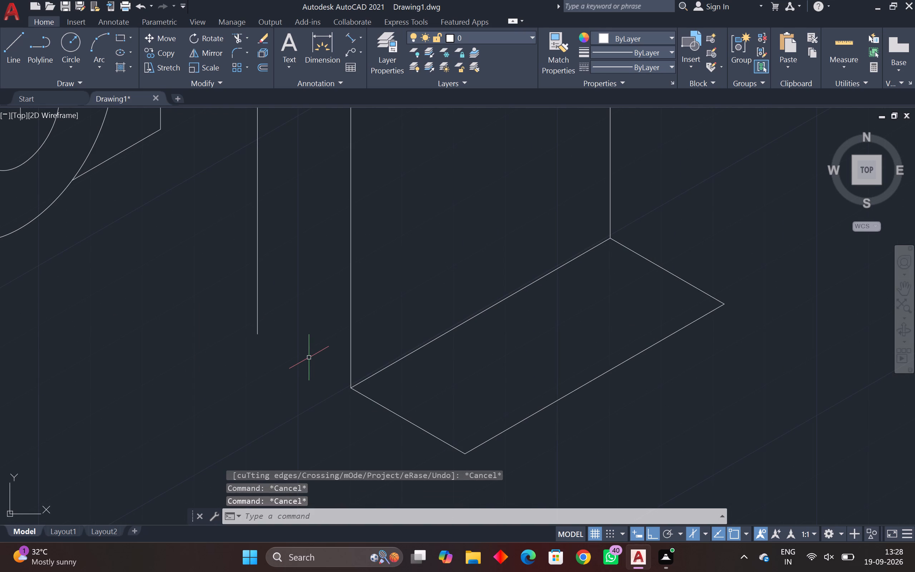
pyautogui.press('l')
pyautogui.press('space')
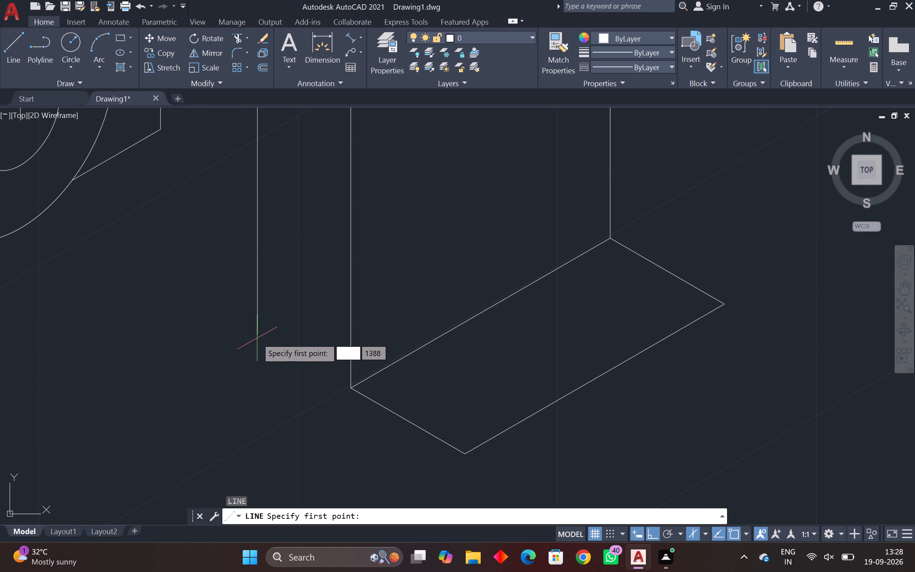
pyautogui.click(257, 335)
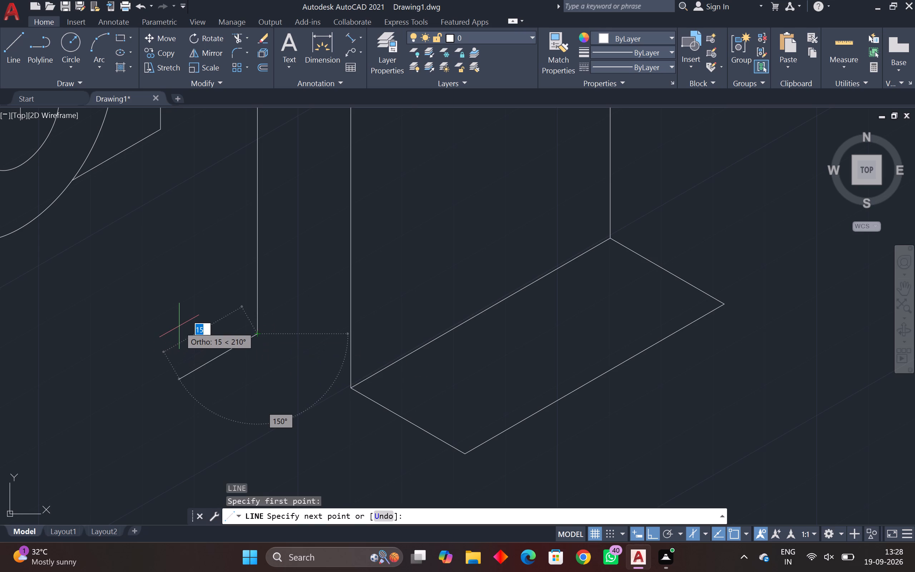
pyautogui.press('F4')
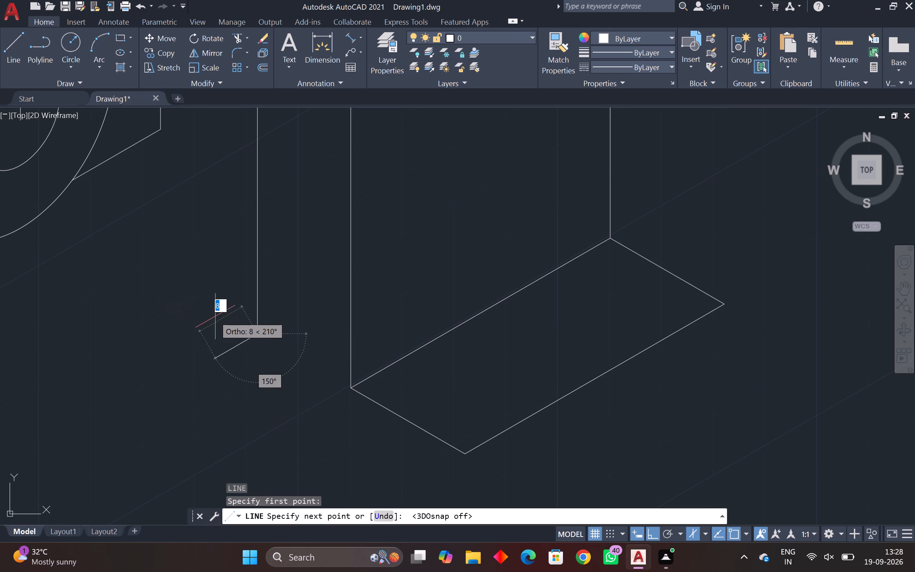
pyautogui.press('F5')
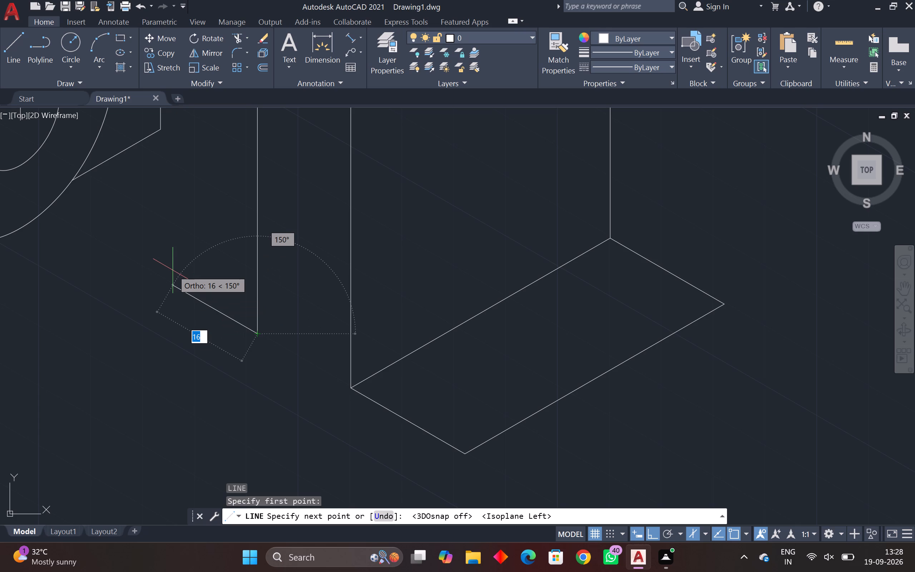
pyautogui.write('14')
pyautogui.press('Return')
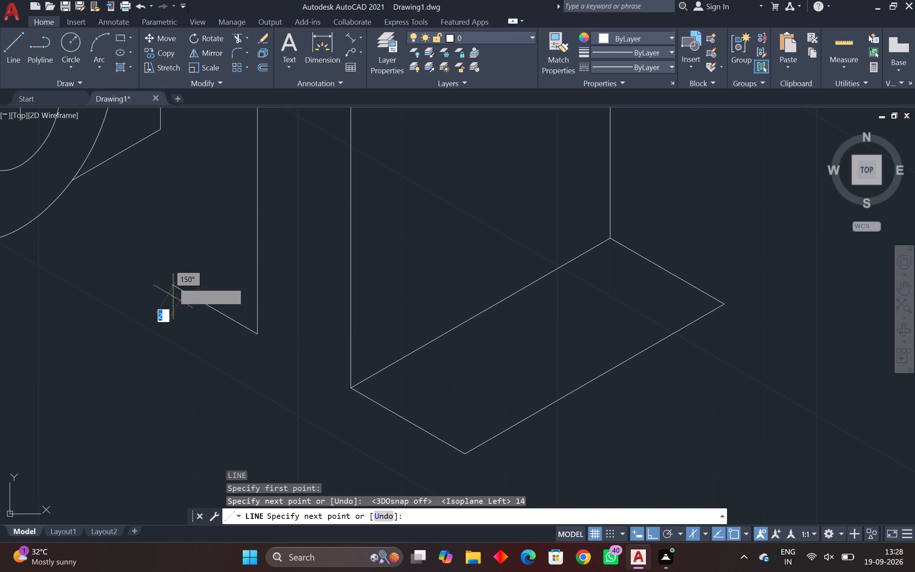
pyautogui.scroll(-1, 132, 401)
pyautogui.moveTo(126, 404); pyautogui.dragTo(131, 360, button='middle')
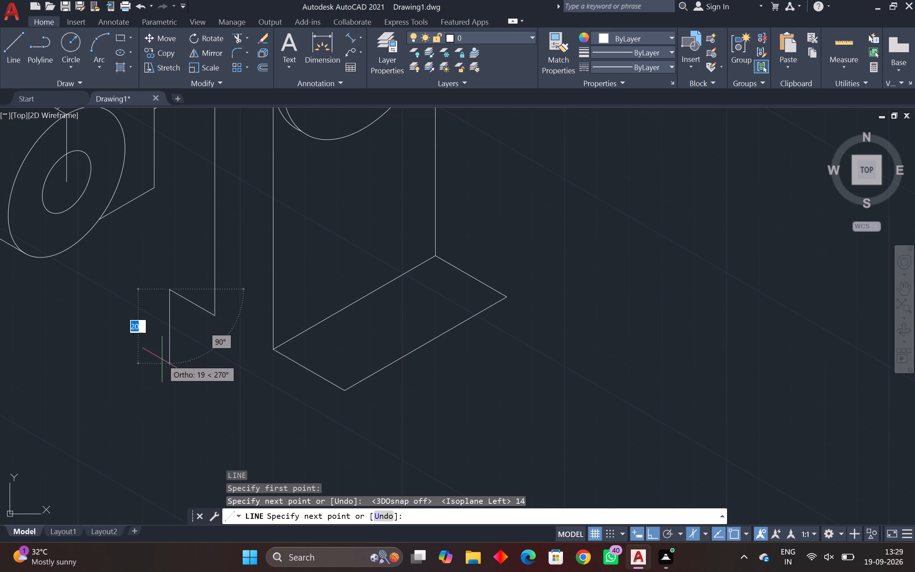
pyautogui.press('Escape')
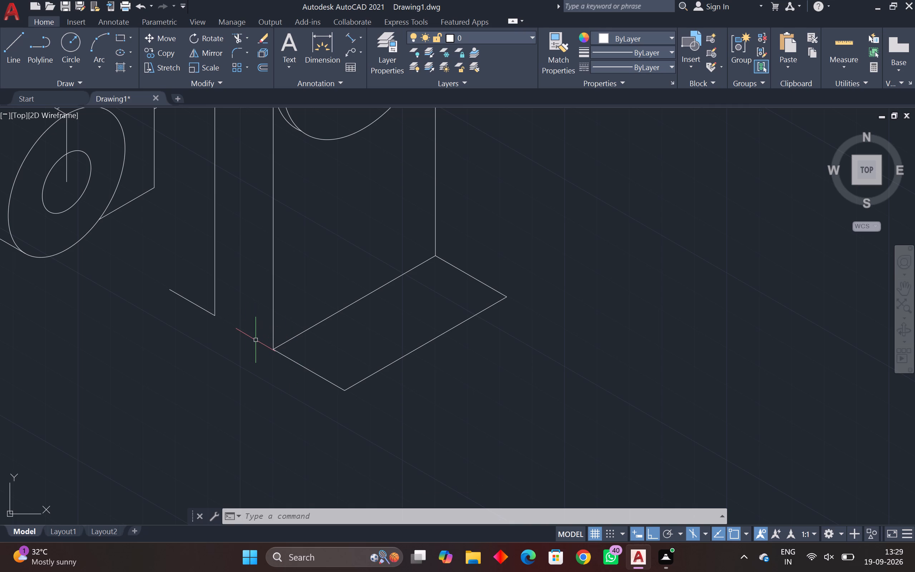
# Draw a line from the plate's lower-left corner to the lower end of the rear vertical edge.
pyautogui.write('l')
pyautogui.press('space')
pyautogui.click(275, 350)
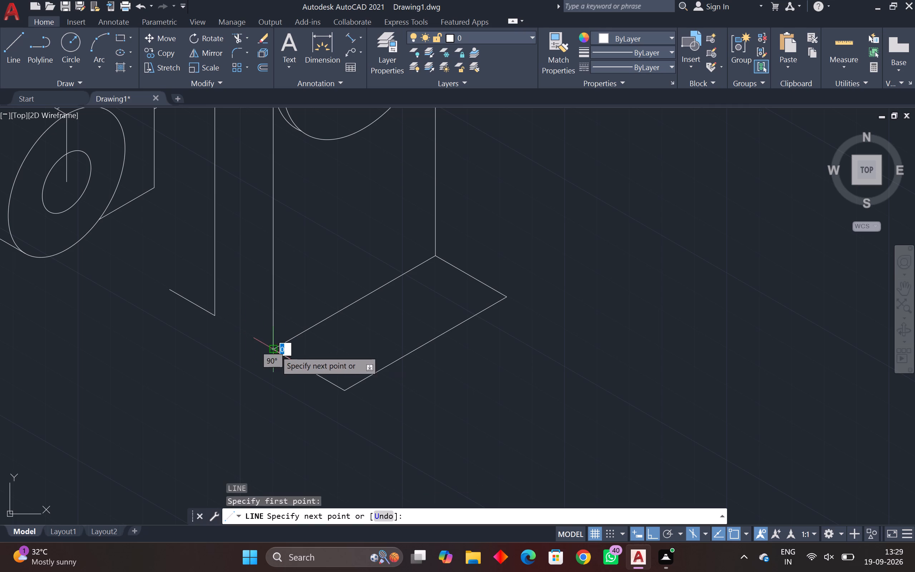
pyautogui.click(214, 314)
pyautogui.press('Escape')
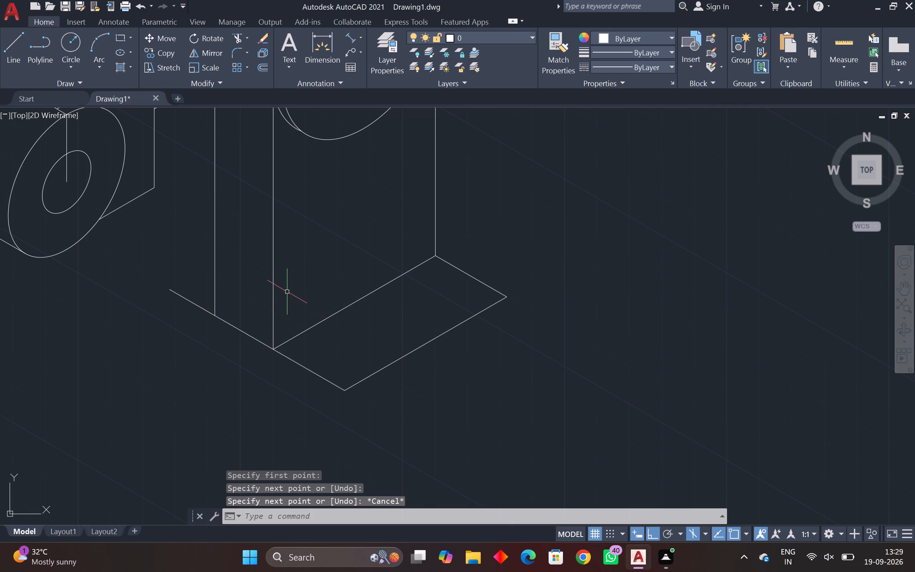
# From the midpoint of the line joining the two vertical edges, draw 12 mm down and 17 mm at 330°.
pyautogui.write('l')
pyautogui.press('space')
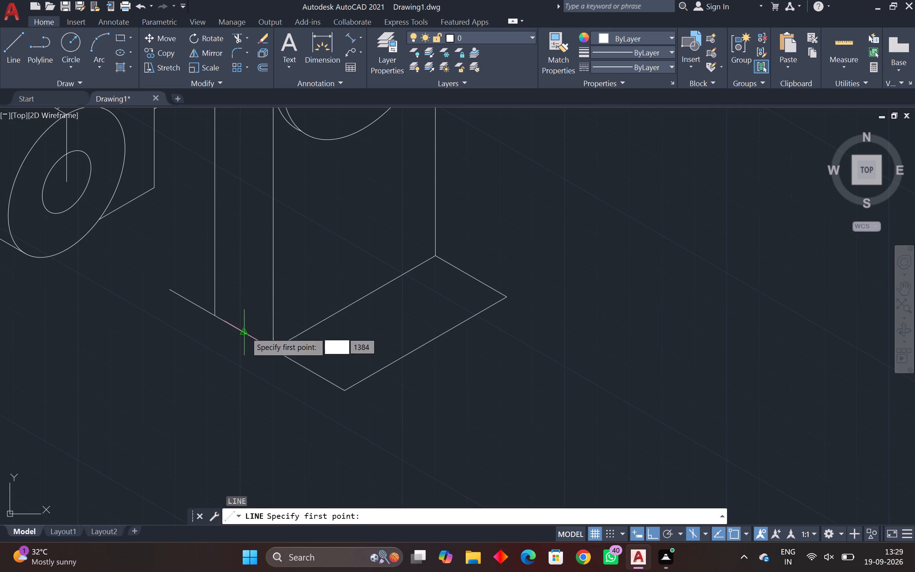
pyautogui.click(245, 332)
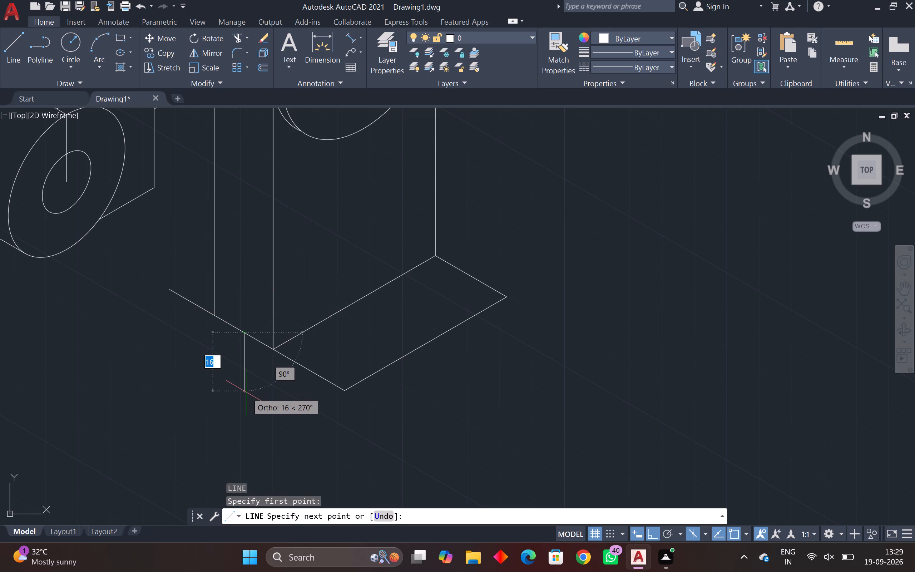
pyautogui.write('12')
pyautogui.press('Return')
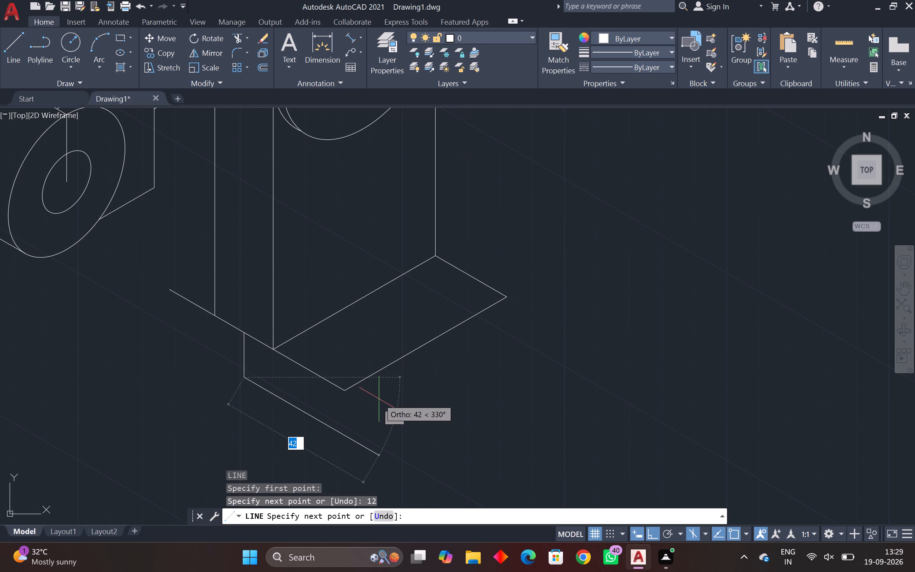
pyautogui.write('17')
pyautogui.press('Return')
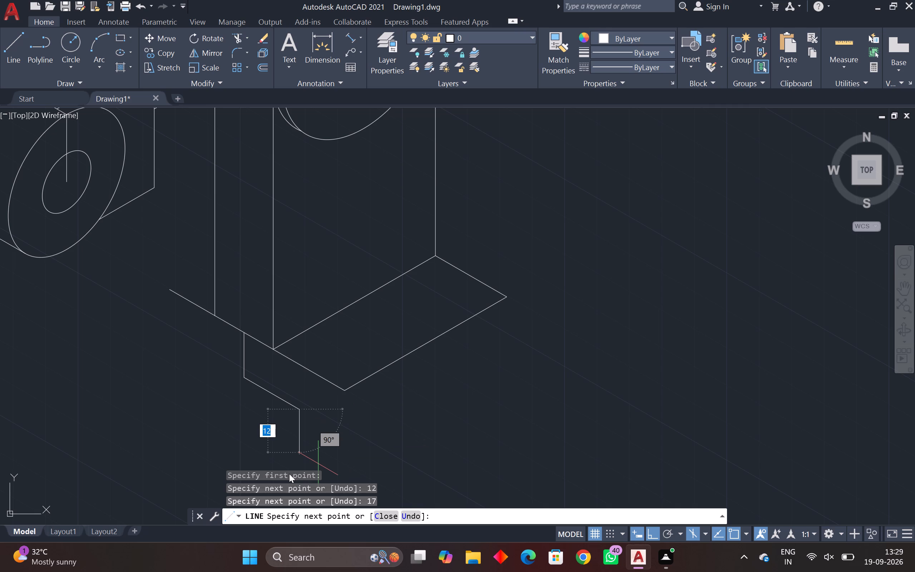
pyautogui.press('space')
# Draw a 17 mm line at 150° from the lower end of the 12 mm vertical line.
pyautogui.press('space')
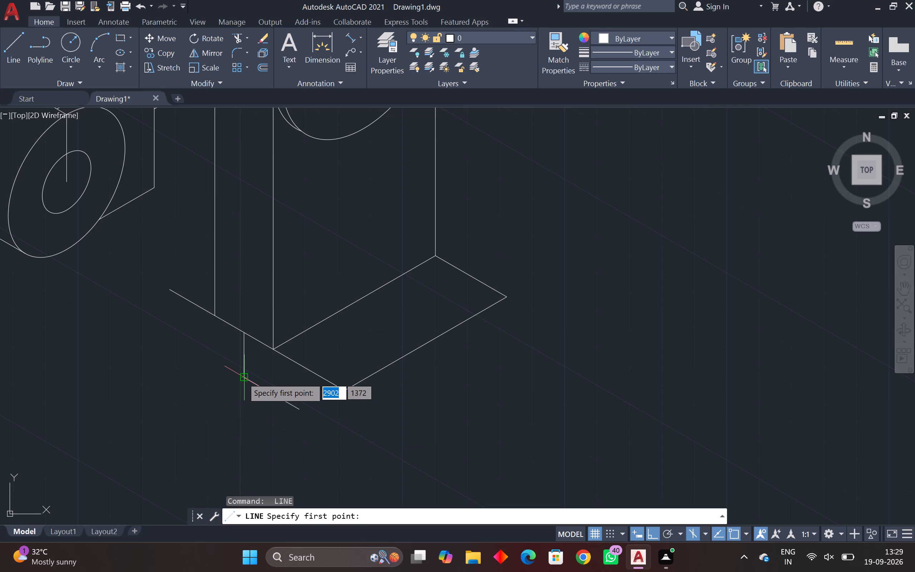
pyautogui.click(242, 378)
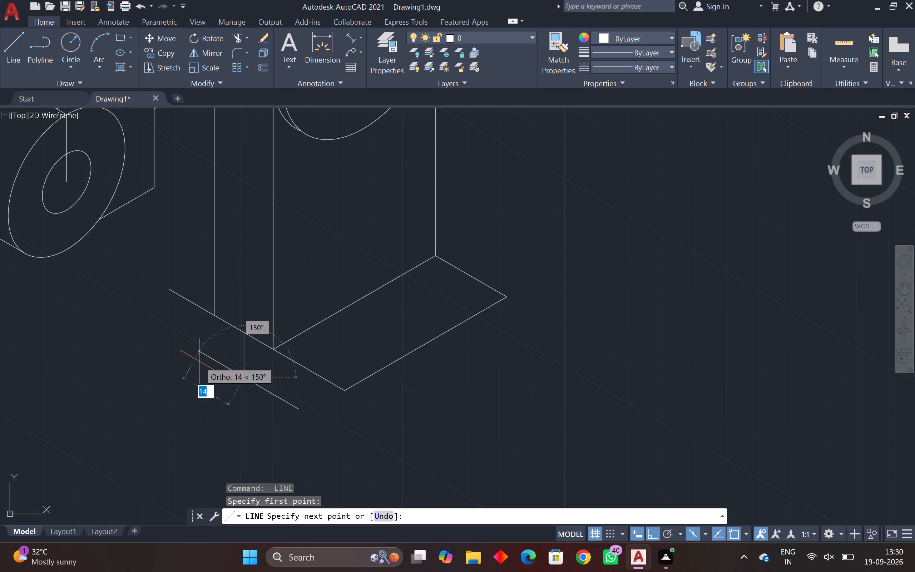
pyautogui.write('17')
pyautogui.press('Return')
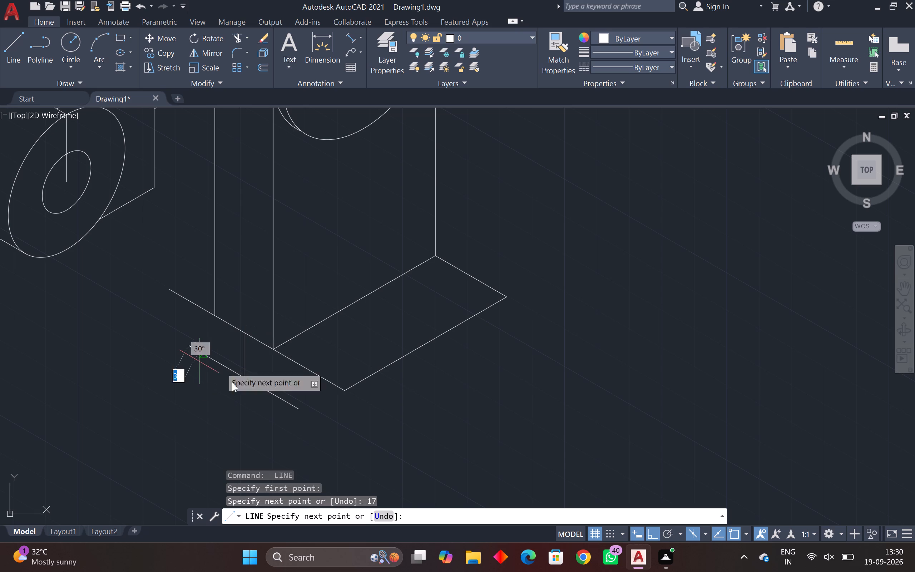
pyautogui.press('Escape')
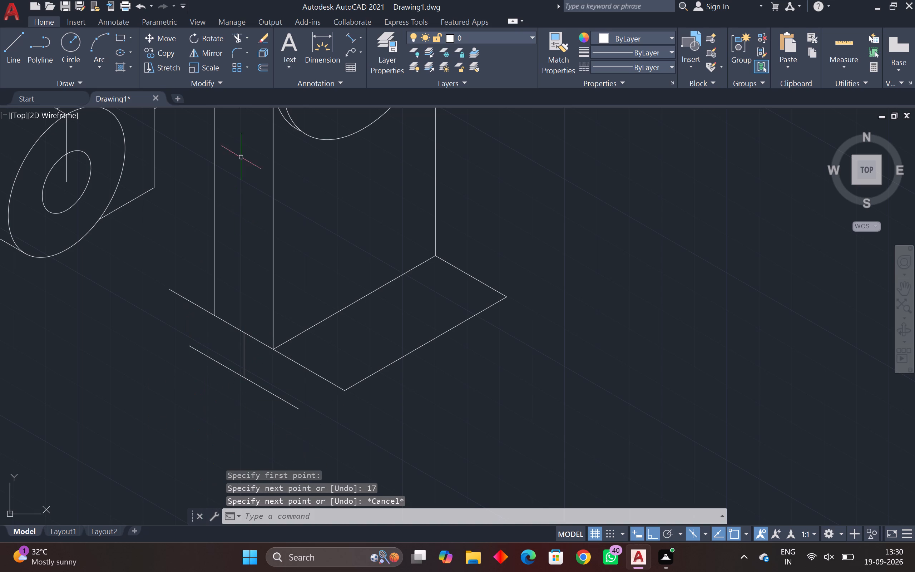
# Check the overall length of the two collinear 17 mm lines with a temporary dimension between their outer ends.
pyautogui.click(321, 51)
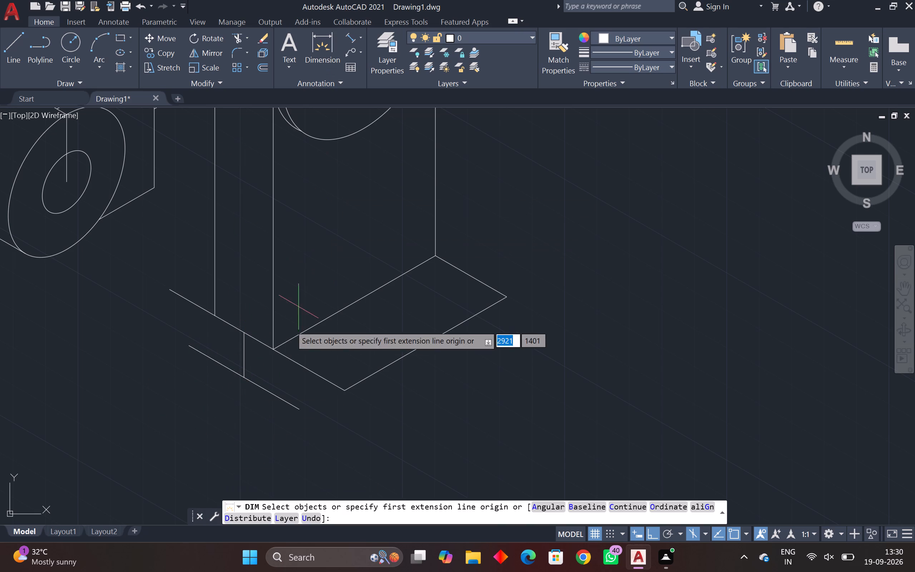
pyautogui.click(296, 409)
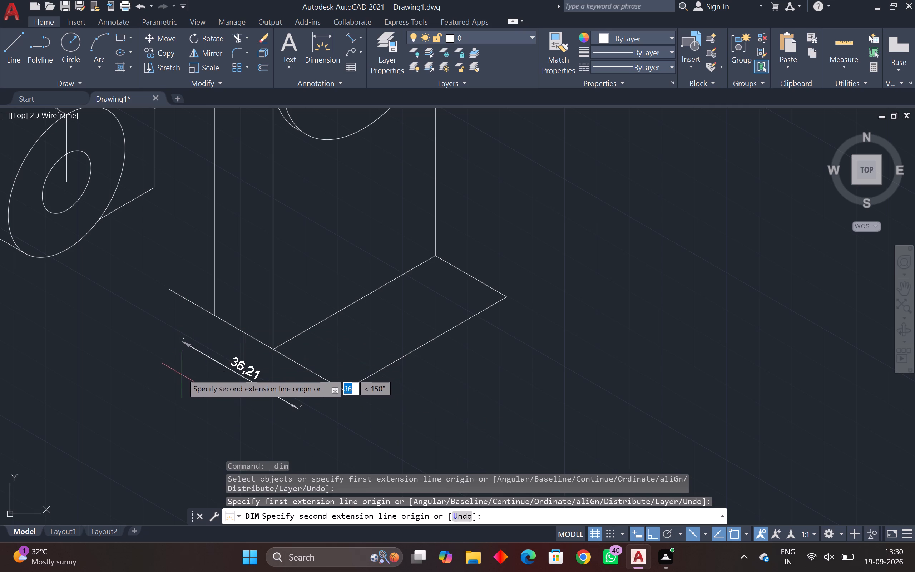
pyautogui.click(192, 346)
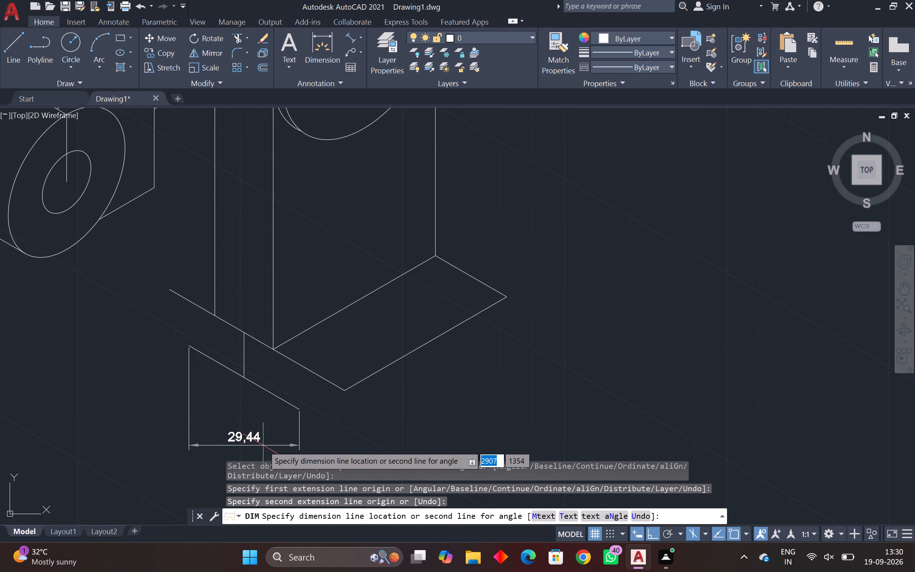
pyautogui.press('Escape')
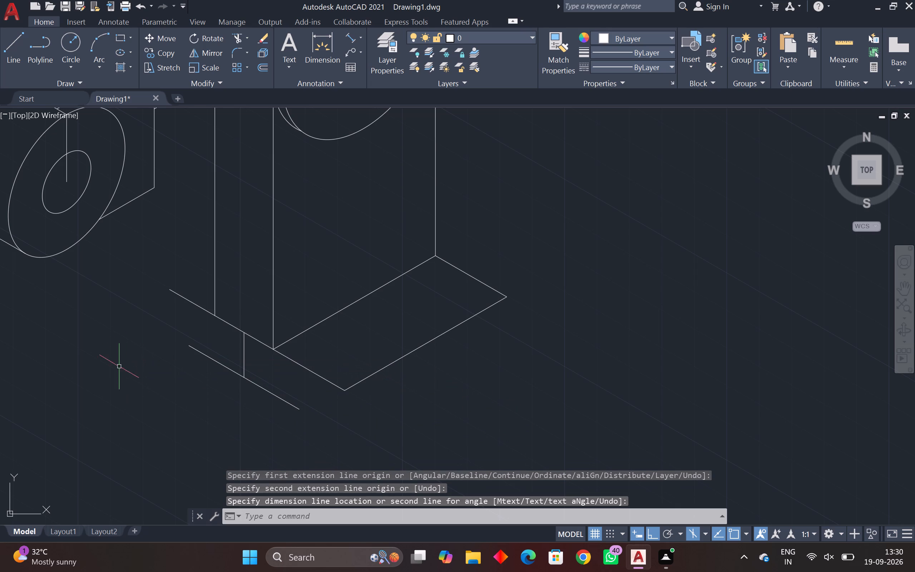
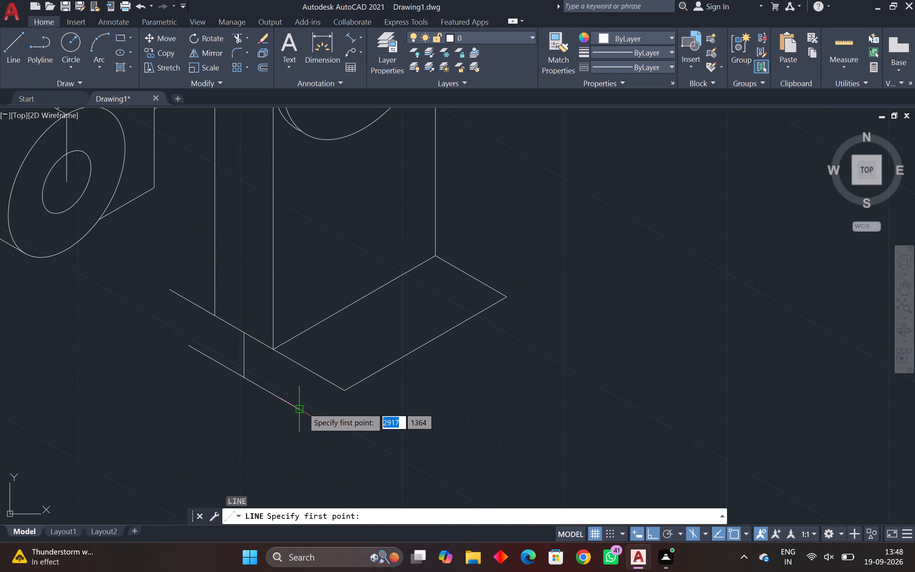
# Start a line from the outer end of the 17 mm line drawn at 330°.
pyautogui.click(302, 407)
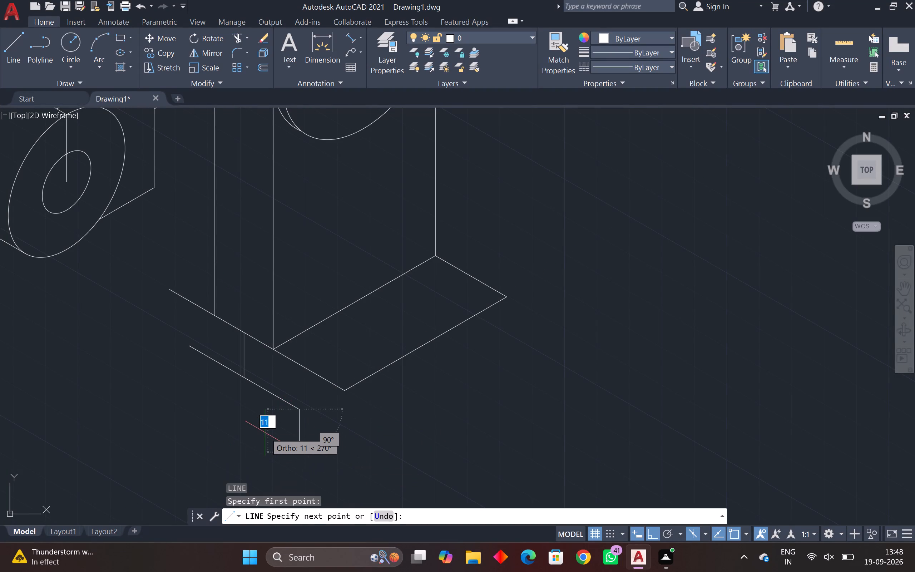
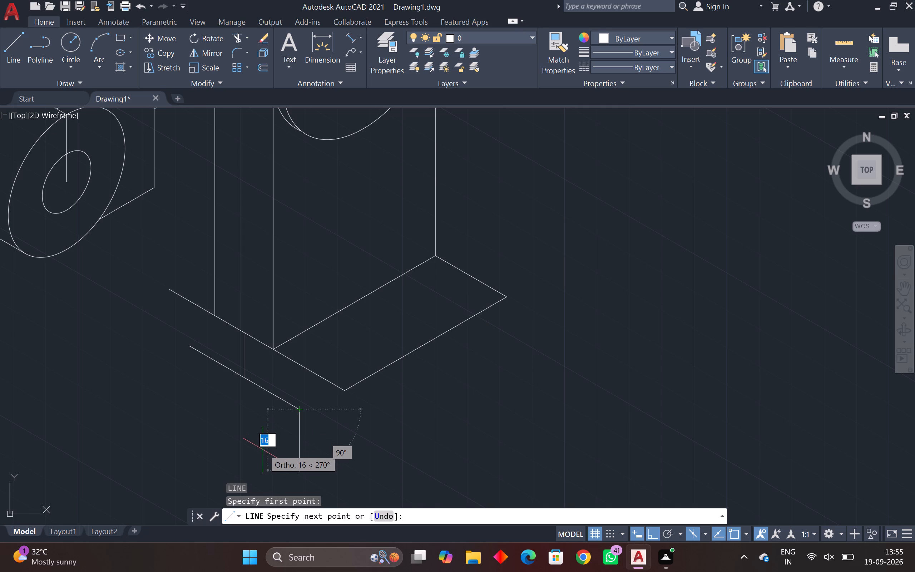
# Draw the line vertically downward at 270° from the outer end of the 17 mm line.
pyautogui.moveTo(263, 450); pyautogui.dragTo(261, 375, button='middle')
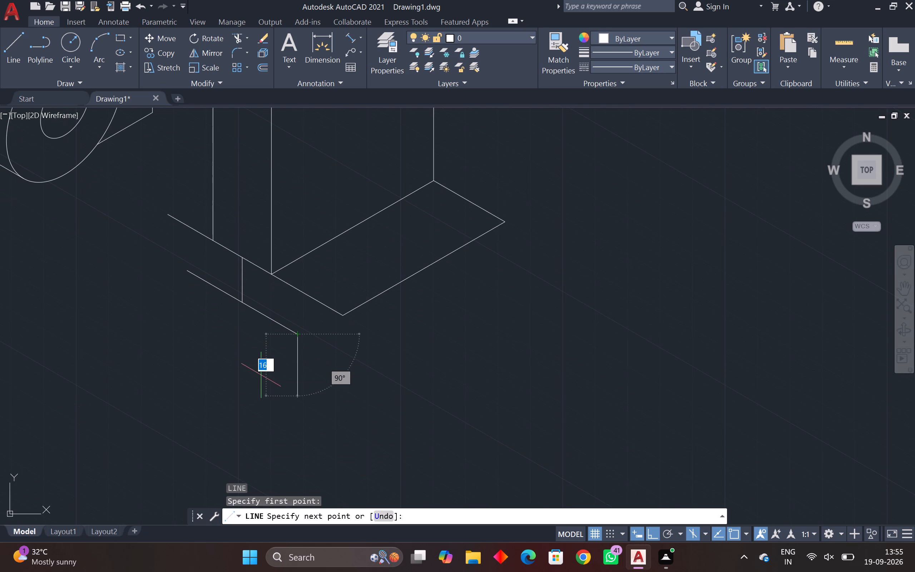
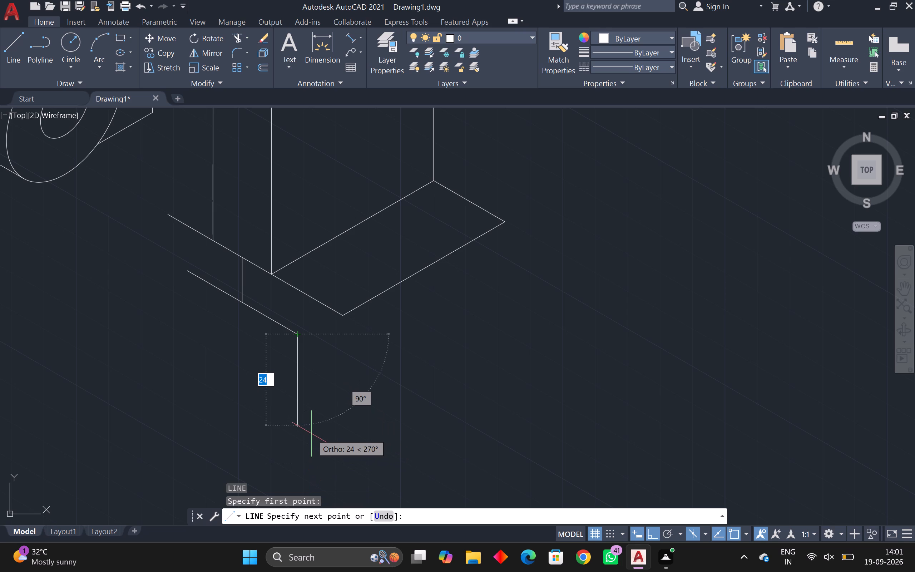
# Set the length of the vertical line going down from the outer end of the 17 mm line to 10 mm.
pyautogui.write('10')
pyautogui.press('Return')
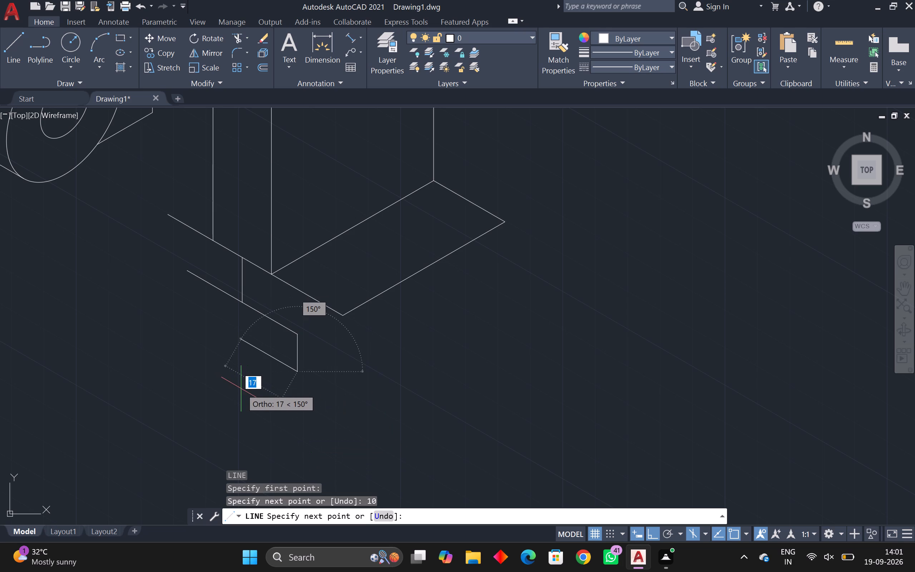
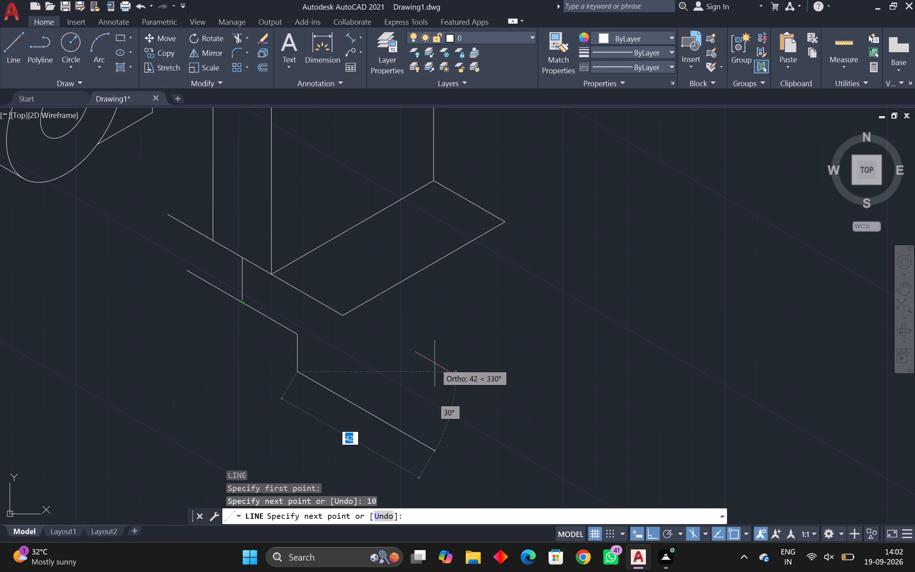
# Undo the 10 mm vertical line segment at the outer end of the 17 mm line.
pyautogui.hotkey('ctrl', 'z')
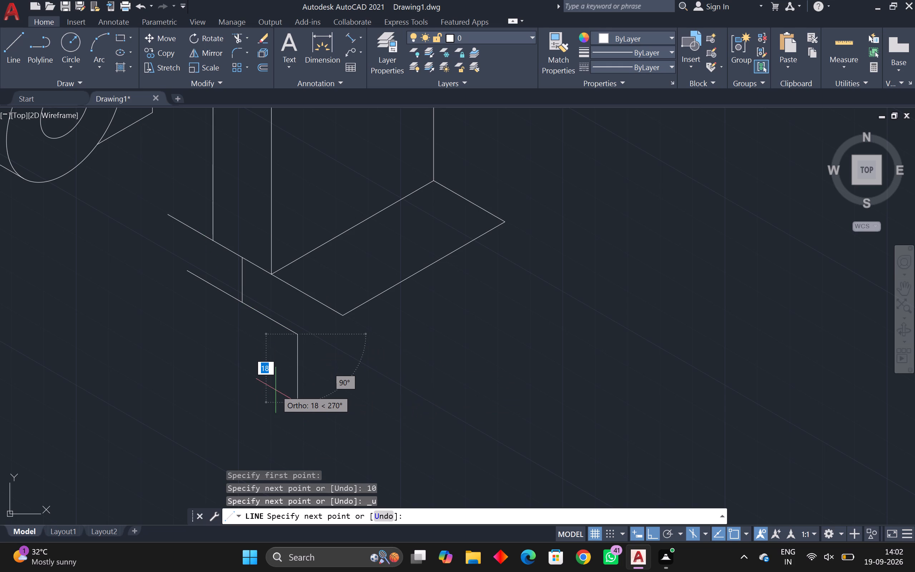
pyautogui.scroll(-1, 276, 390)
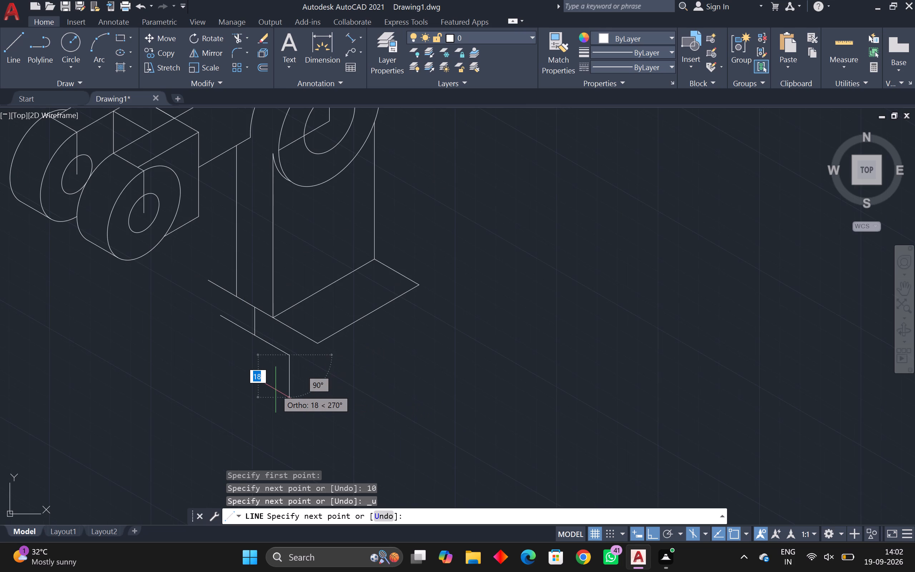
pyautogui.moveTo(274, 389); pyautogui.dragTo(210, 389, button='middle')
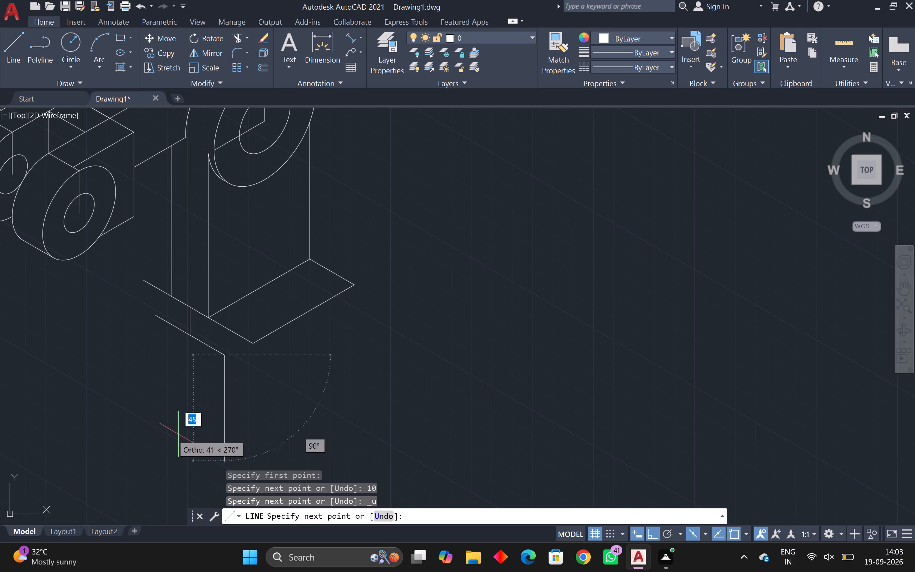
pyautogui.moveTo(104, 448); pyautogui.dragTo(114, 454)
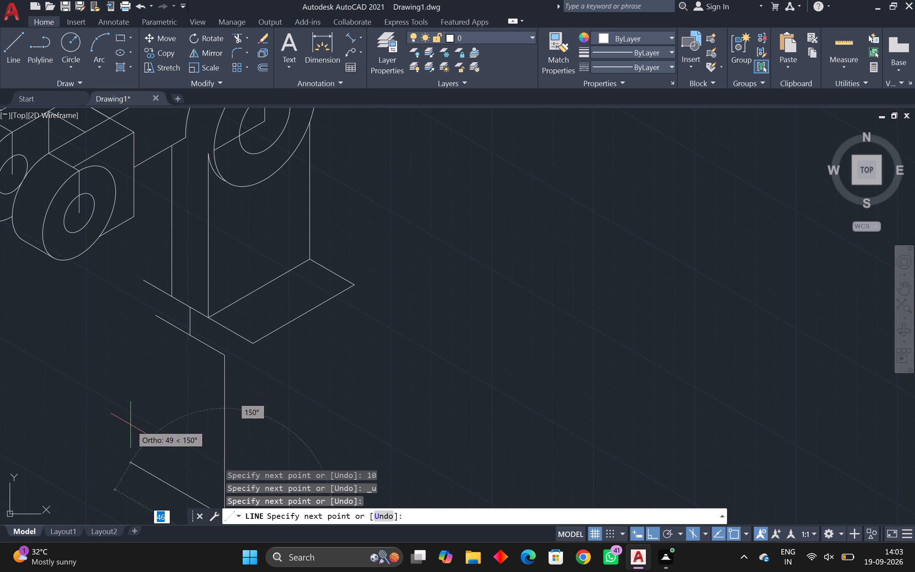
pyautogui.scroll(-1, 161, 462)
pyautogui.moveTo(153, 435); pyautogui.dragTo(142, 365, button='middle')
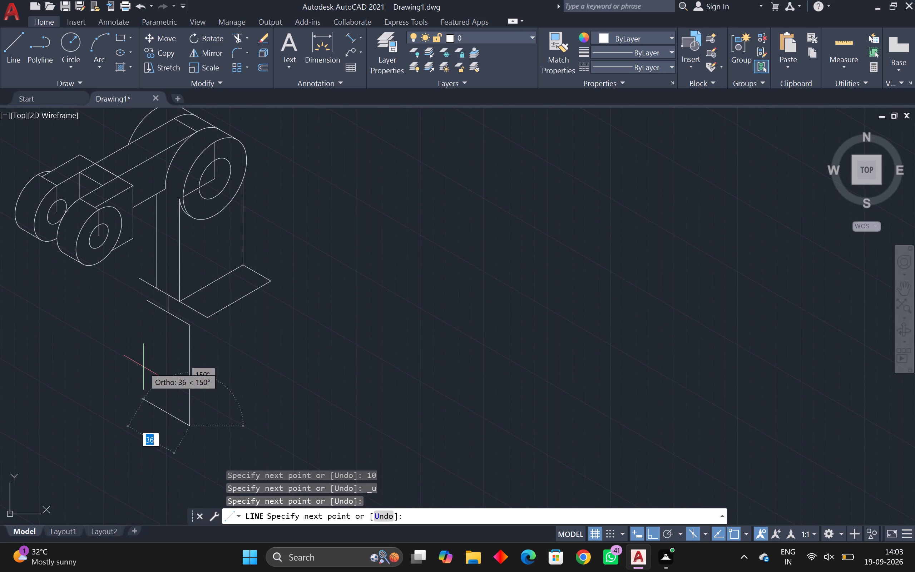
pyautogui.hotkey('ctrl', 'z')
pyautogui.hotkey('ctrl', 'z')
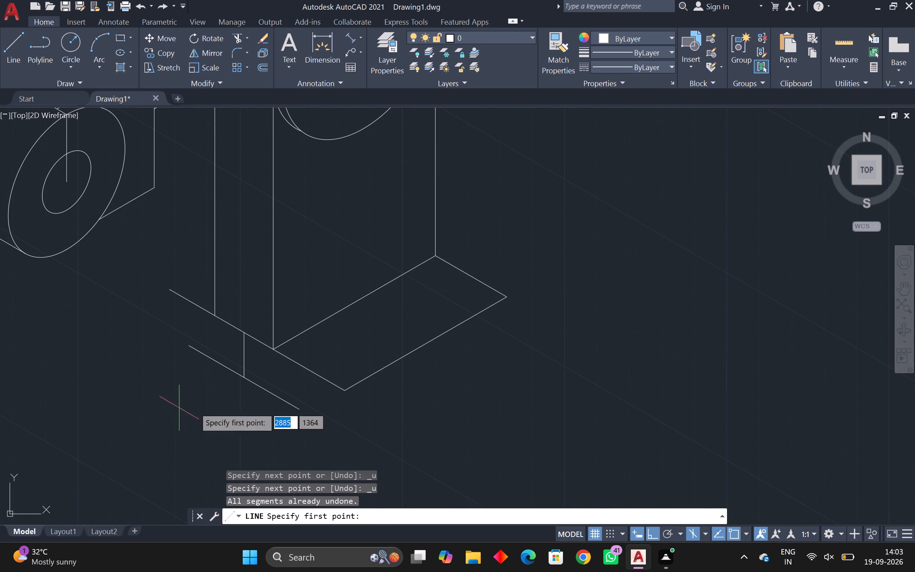
# Start a new line from the outer end of the 17 mm line below the base.
pyautogui.press('l')
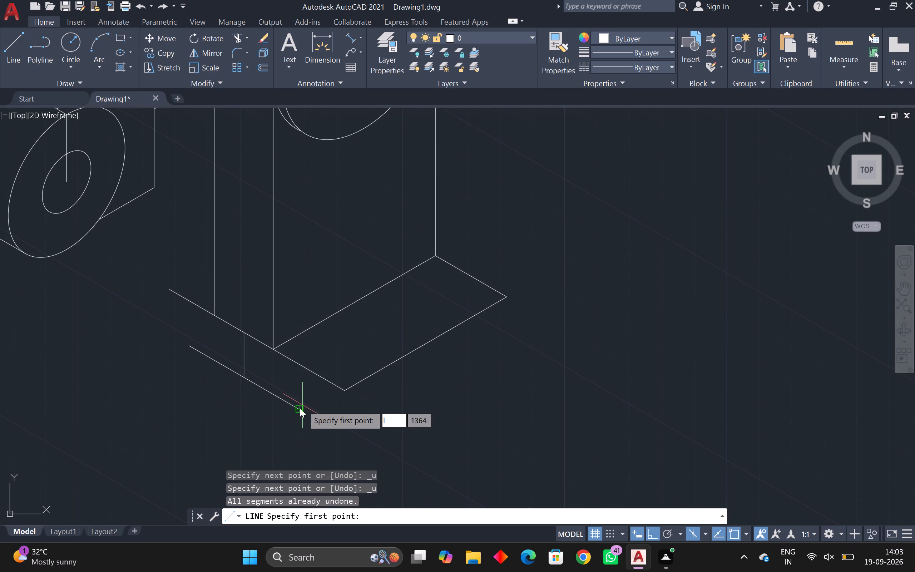
pyautogui.press('space')
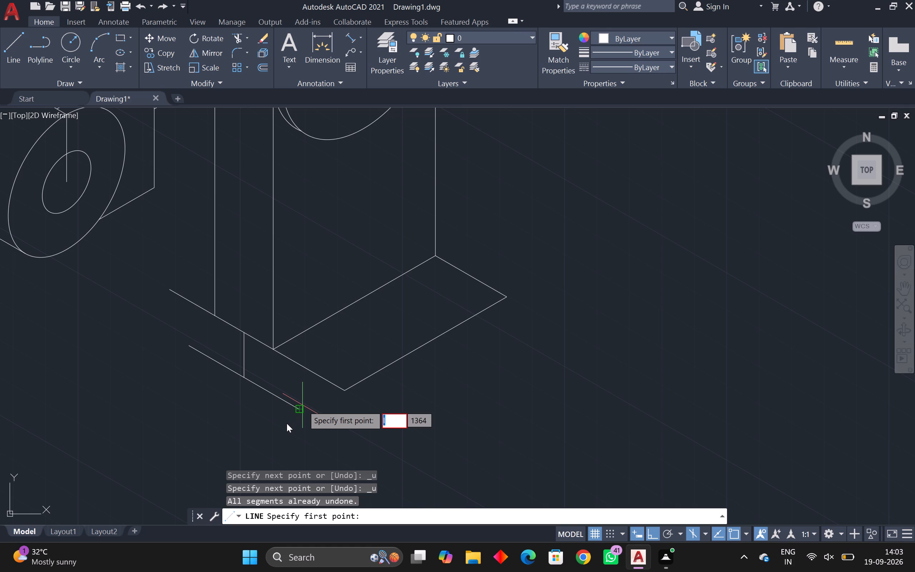
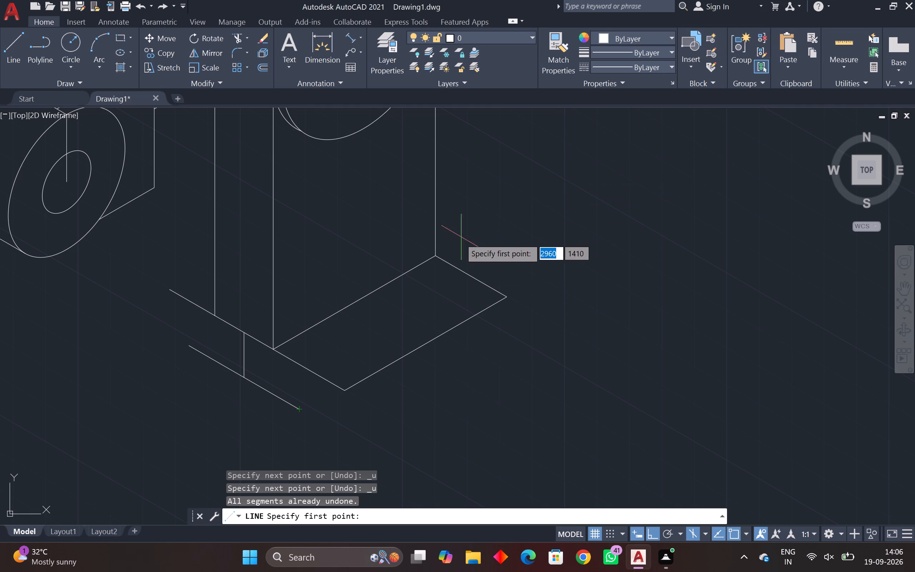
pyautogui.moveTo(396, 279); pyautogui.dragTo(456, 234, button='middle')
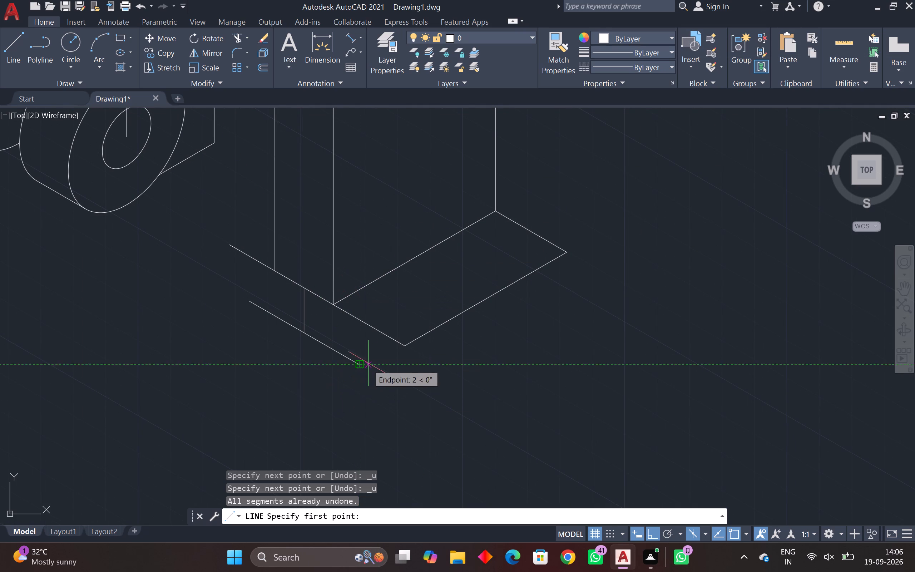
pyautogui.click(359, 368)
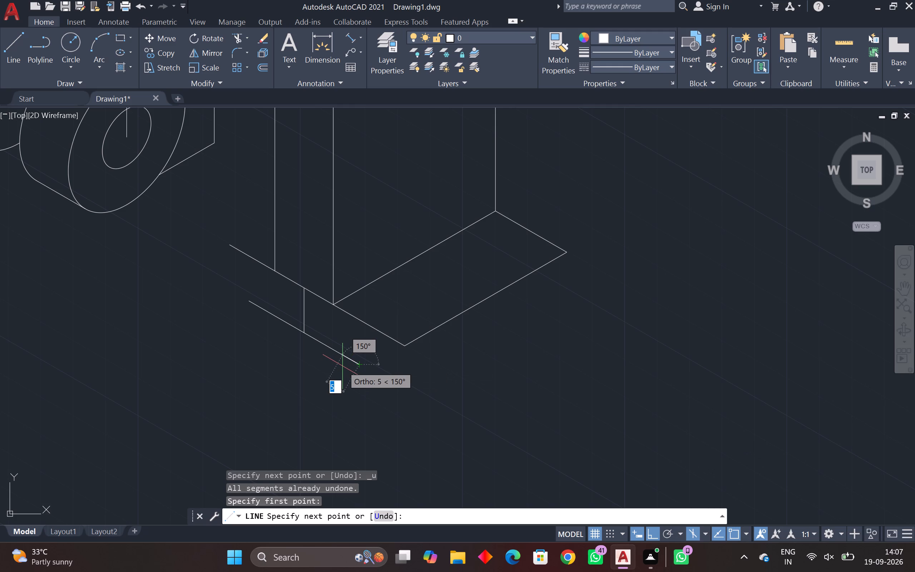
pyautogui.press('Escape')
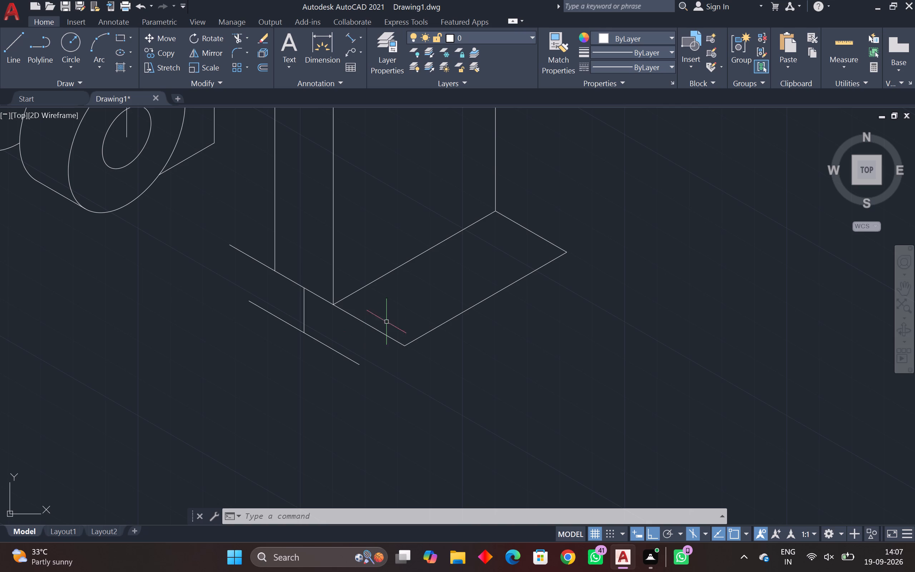
# Draw a 40 mm vertical line downward from the midpoint of the base's long front edge.
pyautogui.moveTo(457, 294); pyautogui.dragTo(386, 241, button='middle')
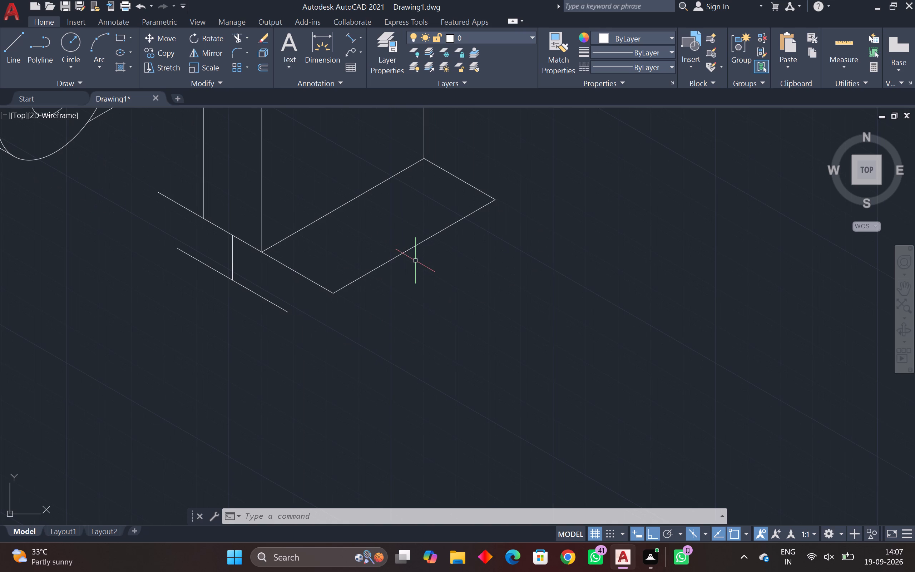
pyautogui.write('l')
pyautogui.press('space')
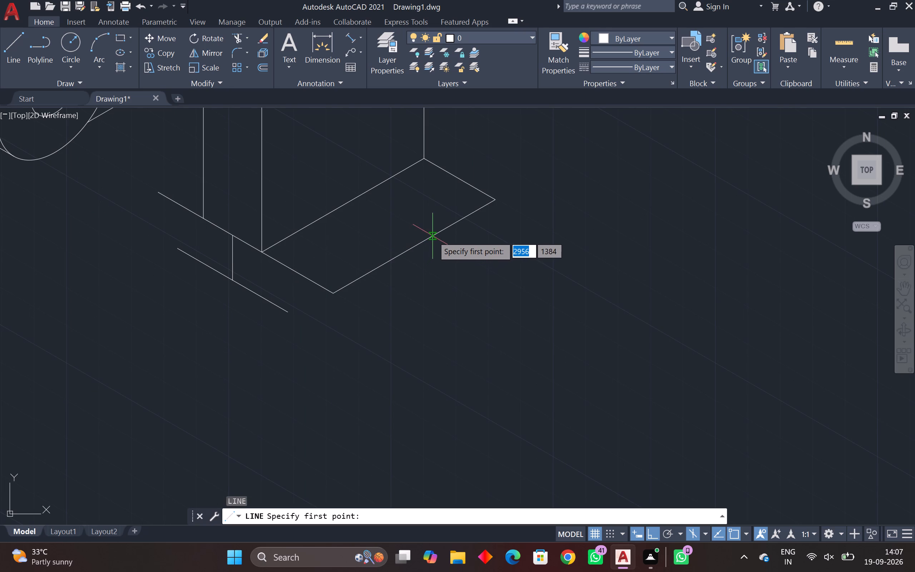
pyautogui.click(416, 246)
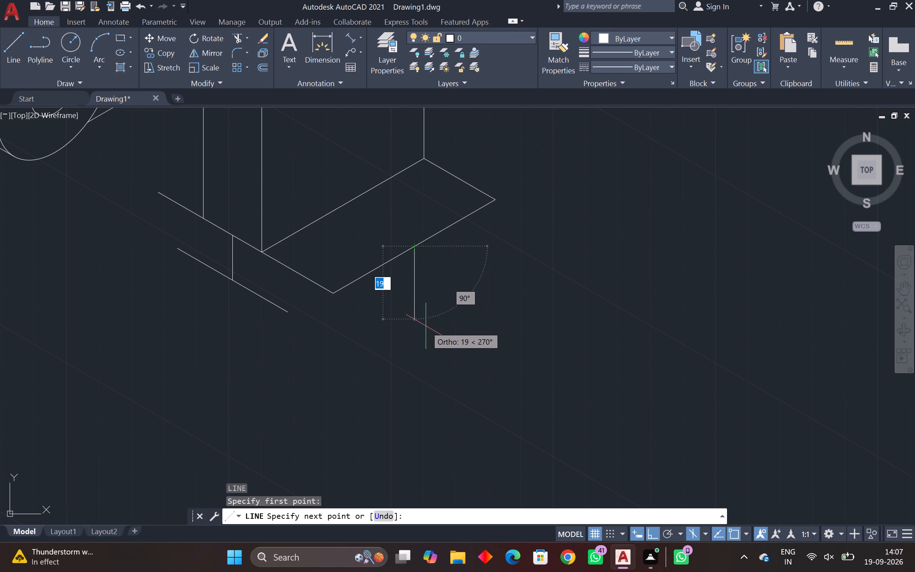
pyautogui.write('40')
pyautogui.press('Return')
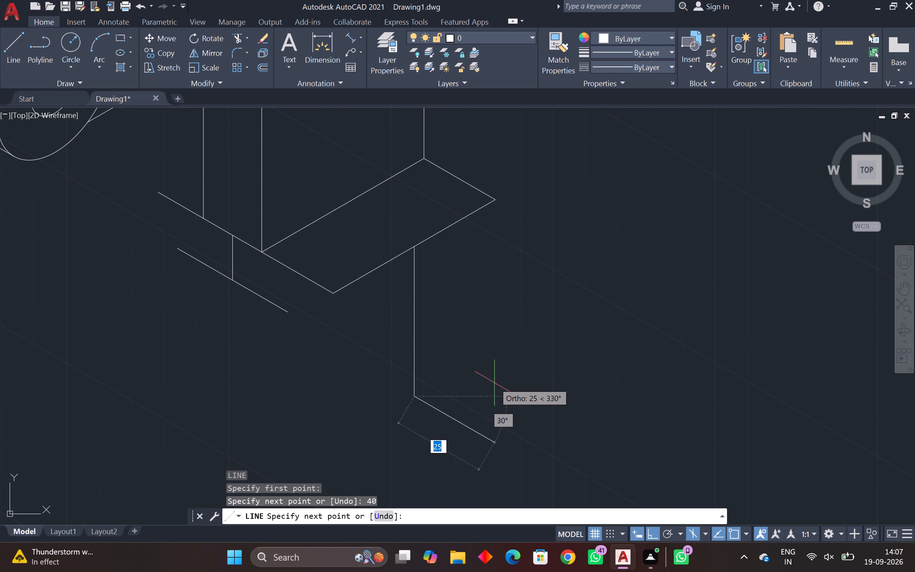
pyautogui.press('Escape')
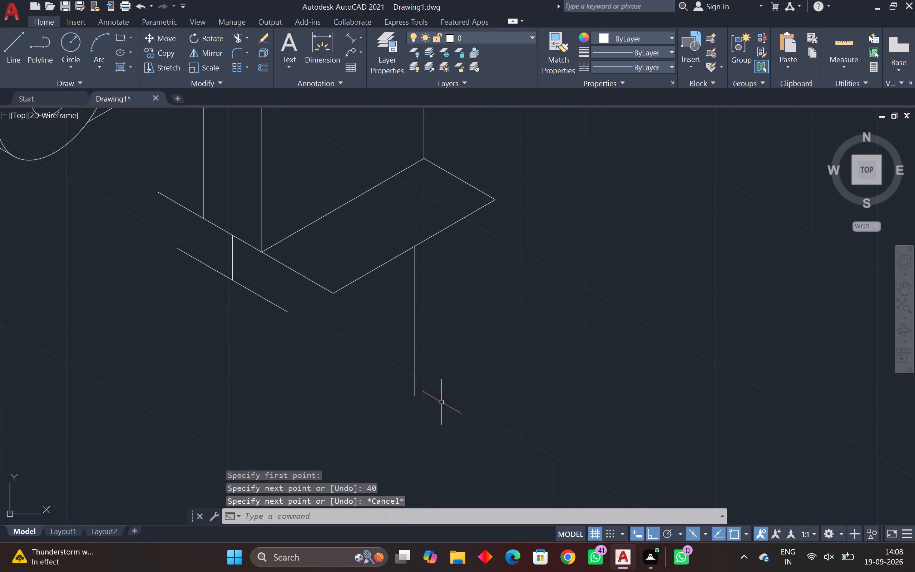
# Draw a 56 mm diameter isocircle in the right isoplane, centred on the lower end of the 40 mm vertical line.
pyautogui.press('e')
pyautogui.press('l')
pyautogui.press('space')
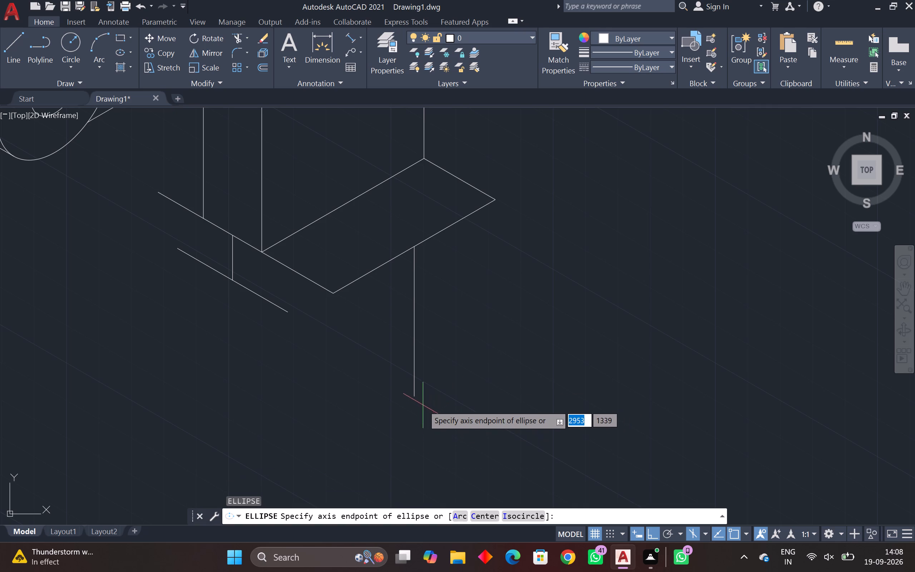
pyautogui.click(520, 513)
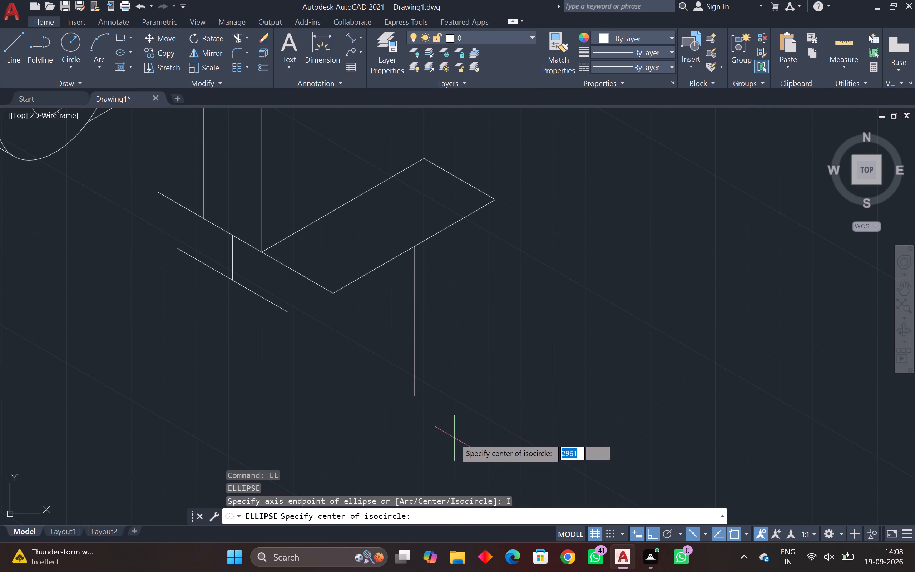
pyautogui.click(414, 398)
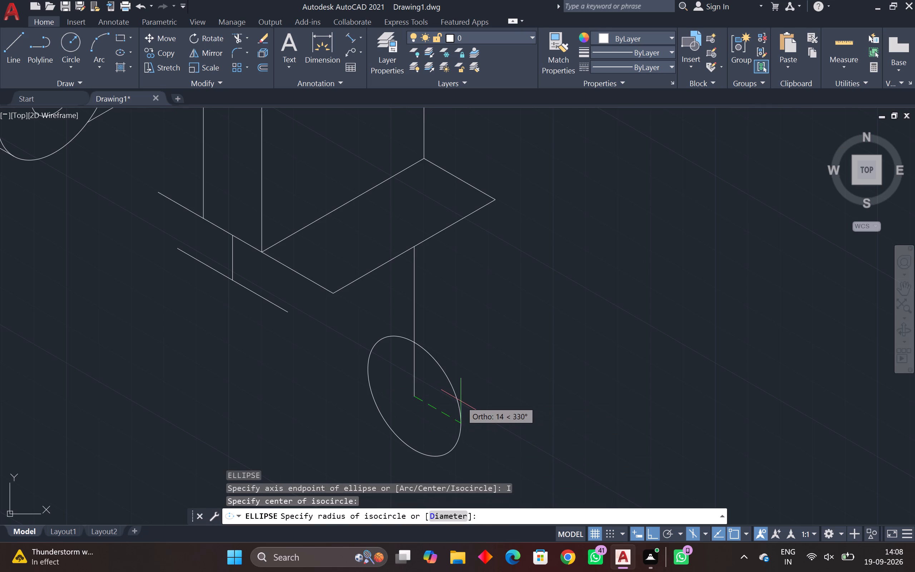
pyautogui.press('F5')
pyautogui.press('F5')
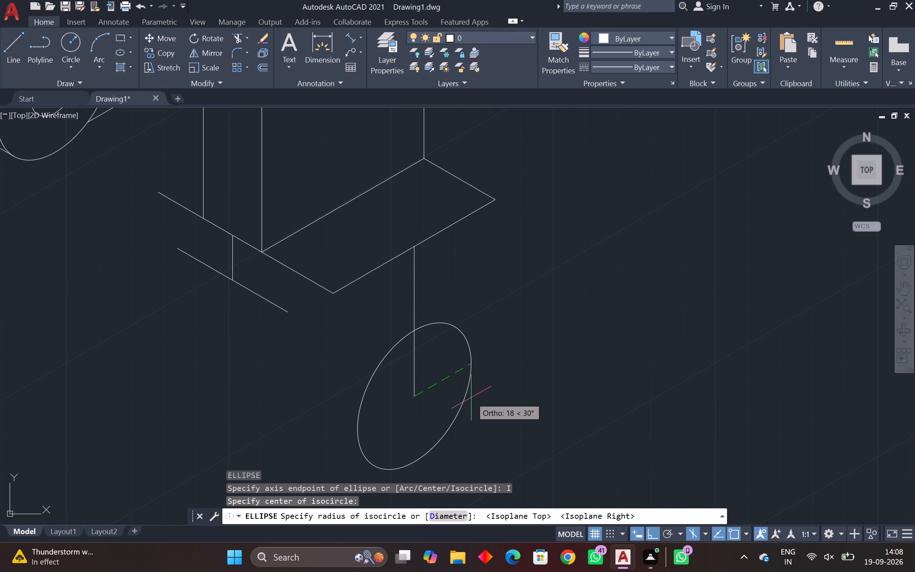
pyautogui.write('d')
pyautogui.press('space')
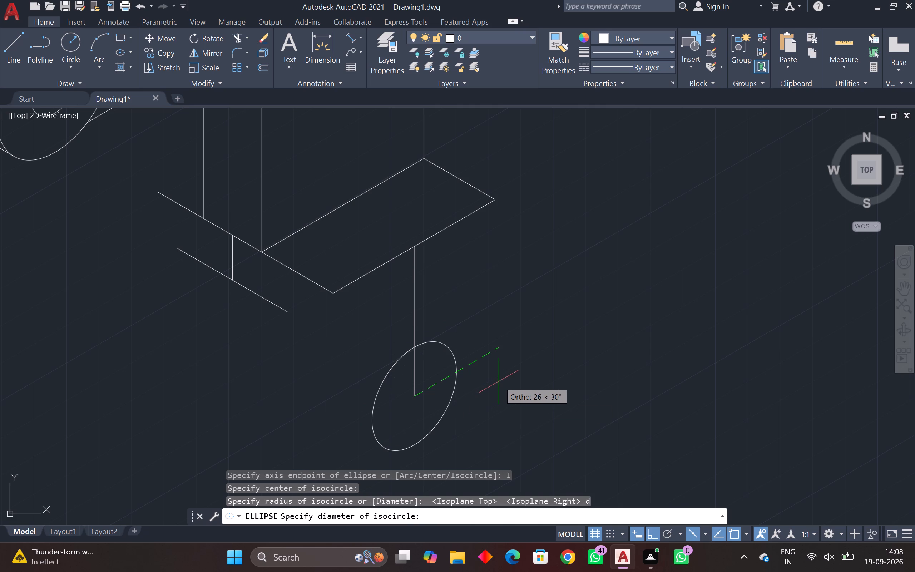
pyautogui.write('56')
pyautogui.press('Return')
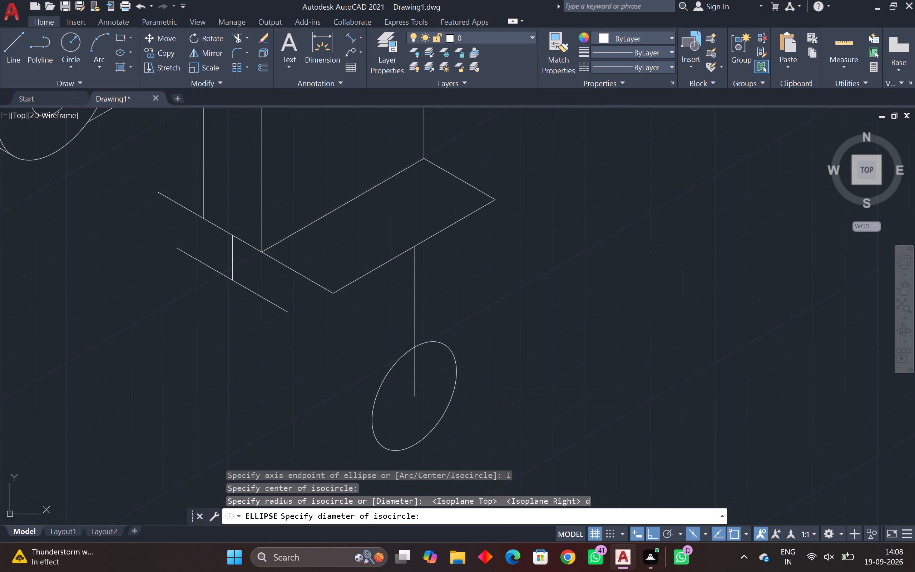
pyautogui.press('Escape')
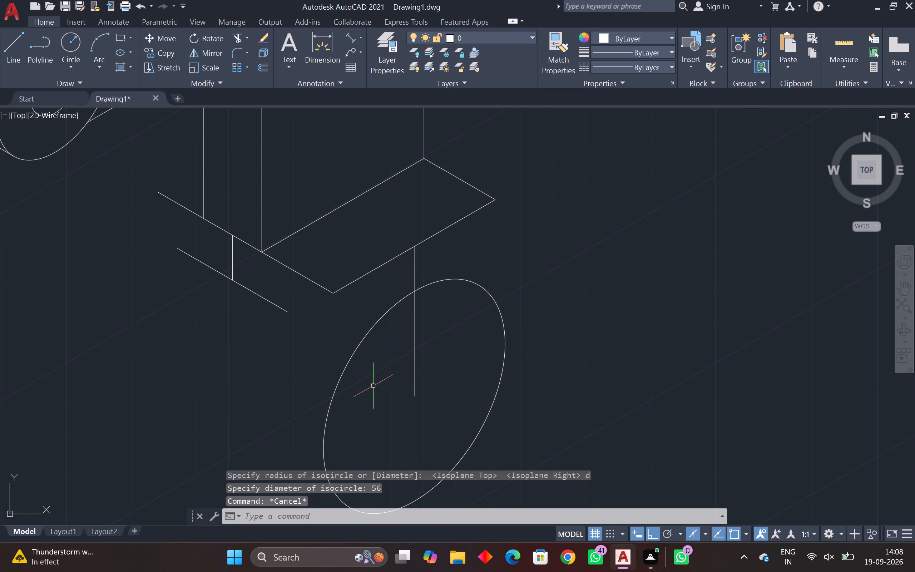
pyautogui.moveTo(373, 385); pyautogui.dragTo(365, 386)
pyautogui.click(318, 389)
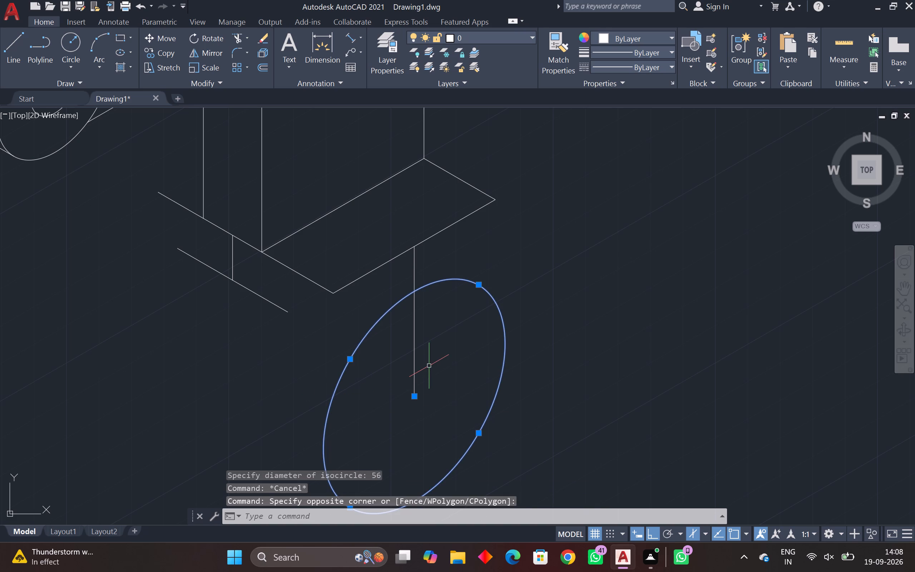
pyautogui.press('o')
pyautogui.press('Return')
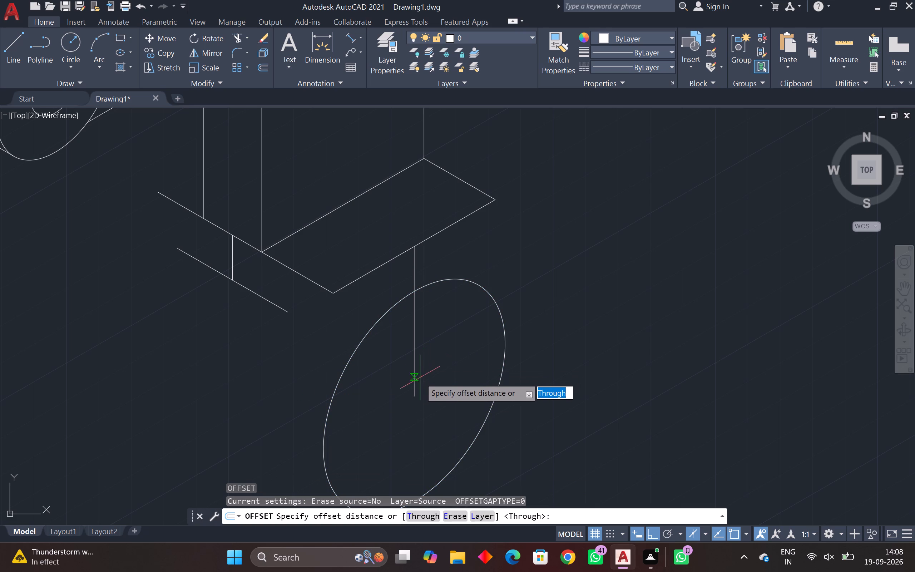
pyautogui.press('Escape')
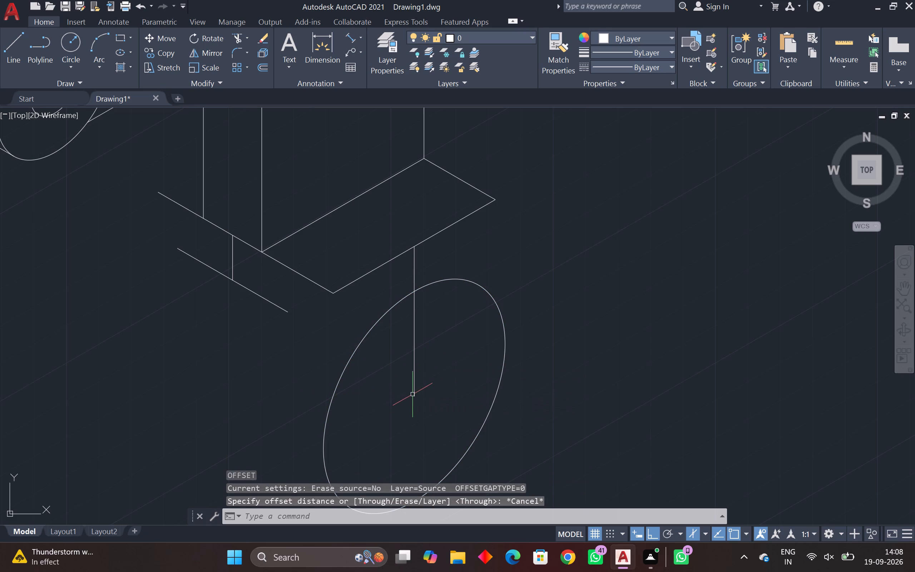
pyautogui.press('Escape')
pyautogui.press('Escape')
# Copy the 56 mm isocircle 4 mm from its centre along the 330° direction in the left isoplane.
pyautogui.press('c')
pyautogui.press('c')
pyautogui.write('cc')
pyautogui.press('BackSpace')
pyautogui.press('BackSpace')
pyautogui.press('BackSpace')
pyautogui.write('o')
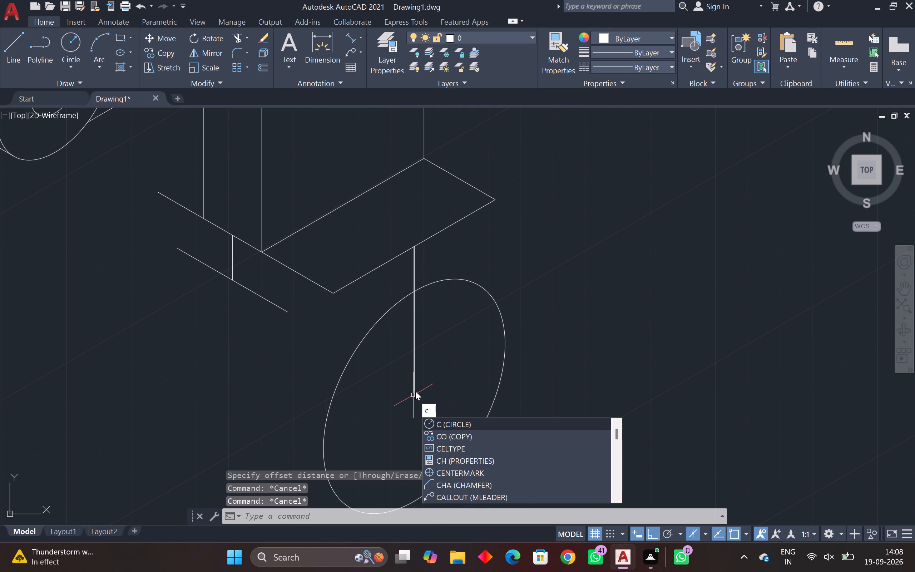
pyautogui.press('space')
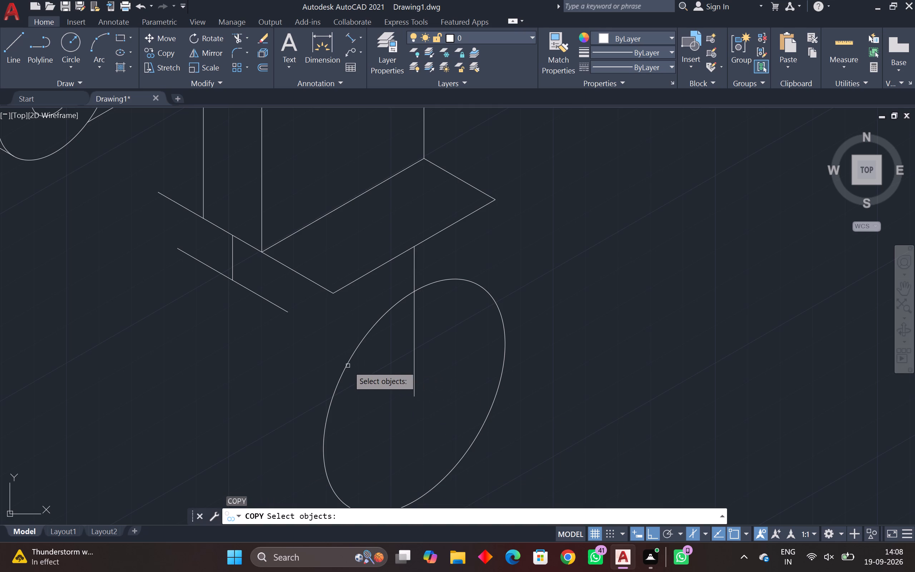
pyautogui.click(348, 366)
pyautogui.press('space')
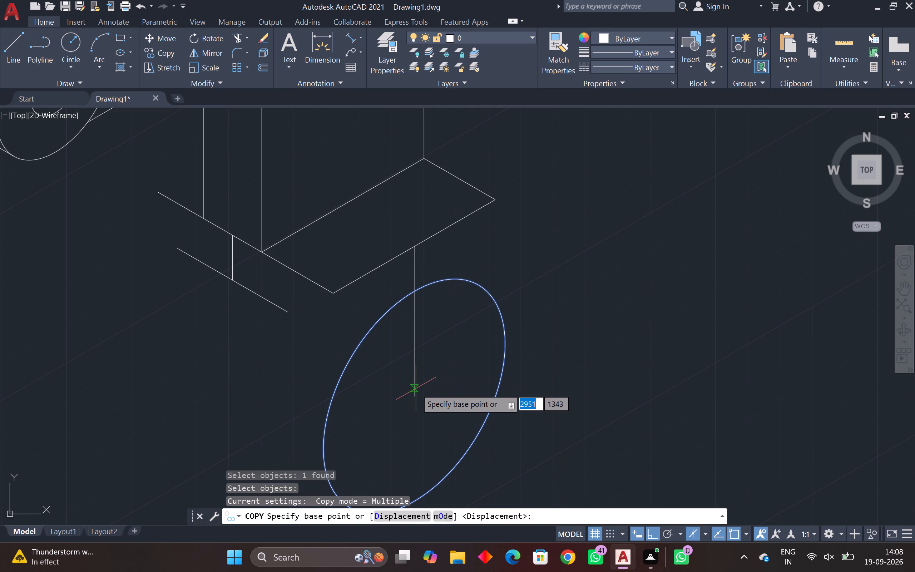
pyautogui.click(414, 396)
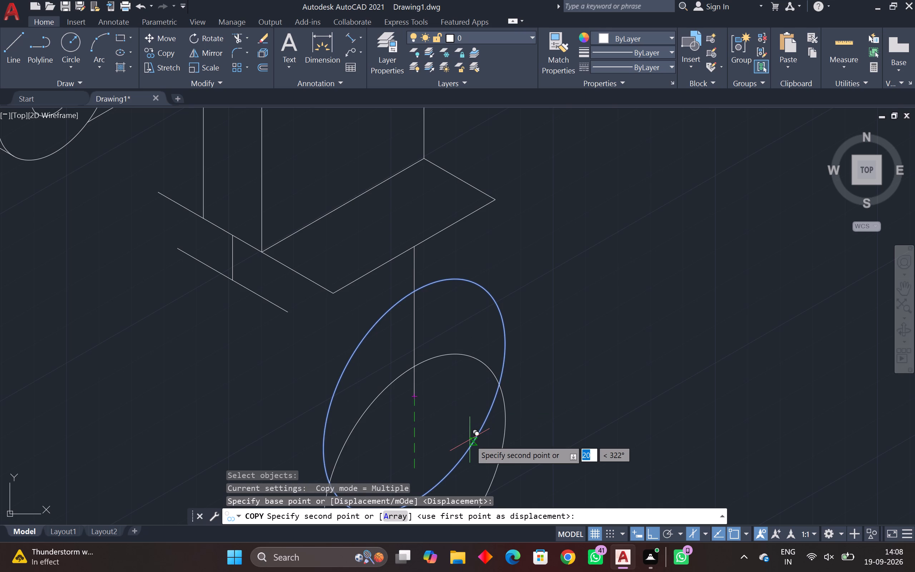
pyautogui.press('F5')
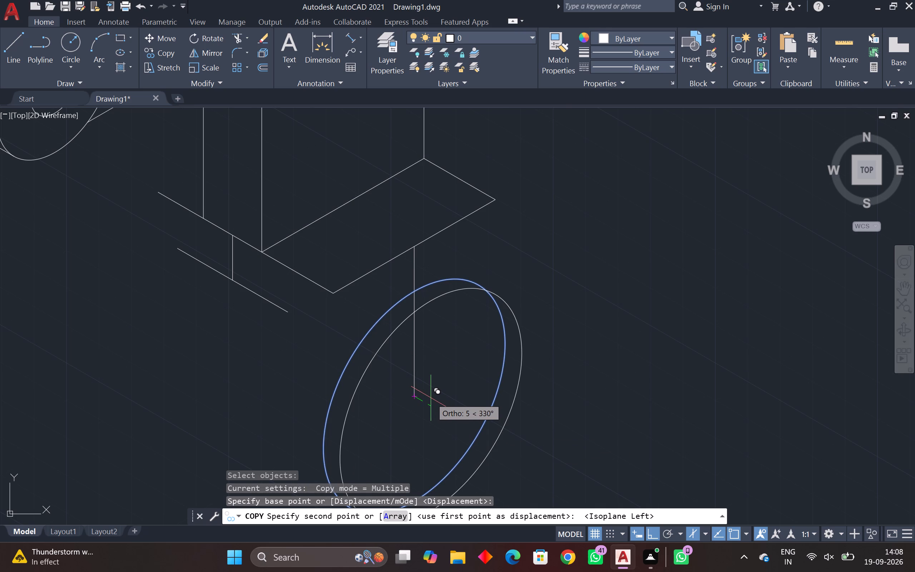
pyautogui.press('4')
pyautogui.press('Return')
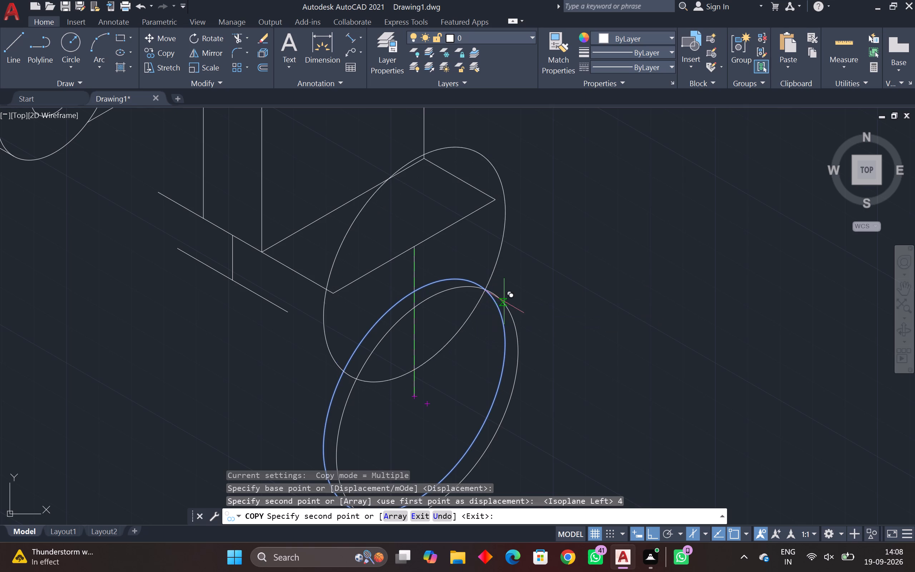
pyautogui.press('Escape')
pyautogui.press('Escape')
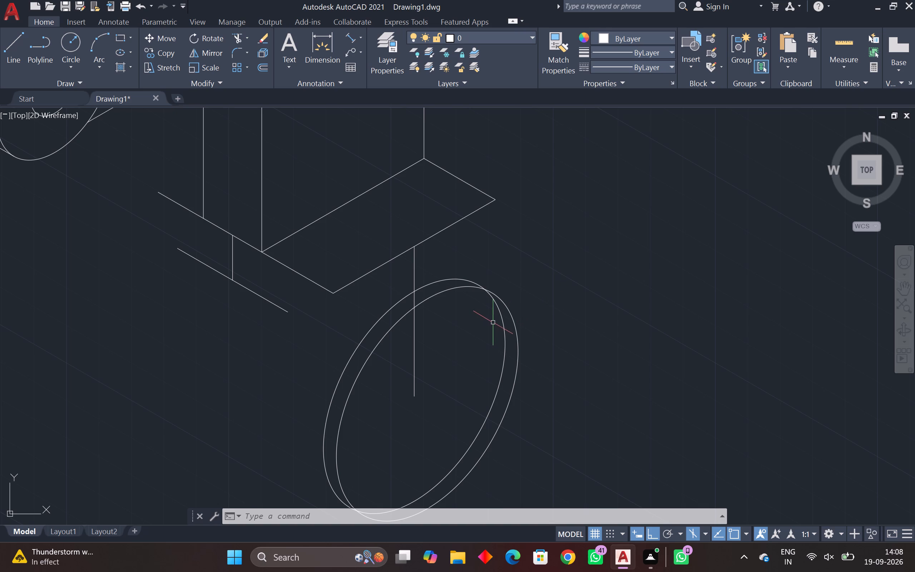
# Draw a line from the lower end of the 40 mm vertical line along the 30° isometric direction, past both isocircles.
pyautogui.moveTo(424, 372); pyautogui.dragTo(496, 359, button='middle')
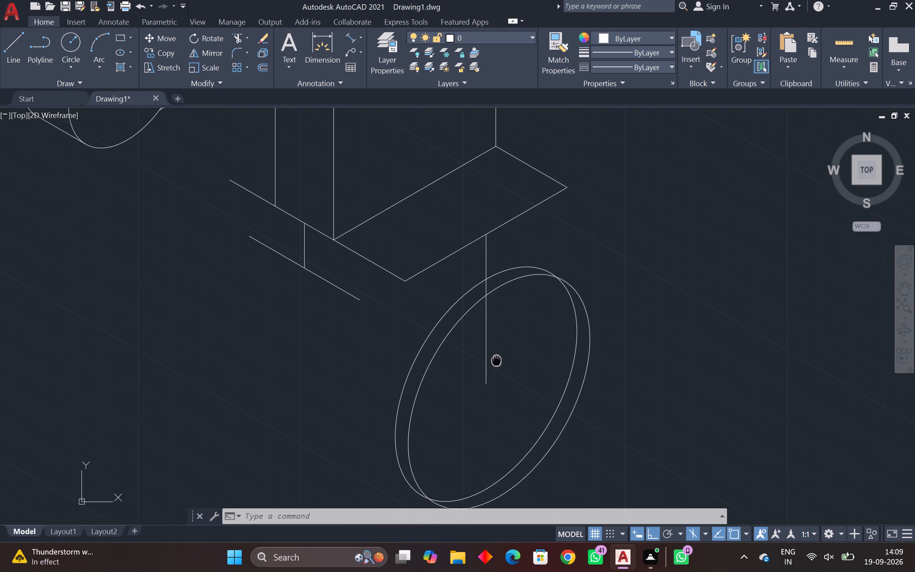
pyautogui.moveTo(496, 359); pyautogui.dragTo(431, 408, button='middle')
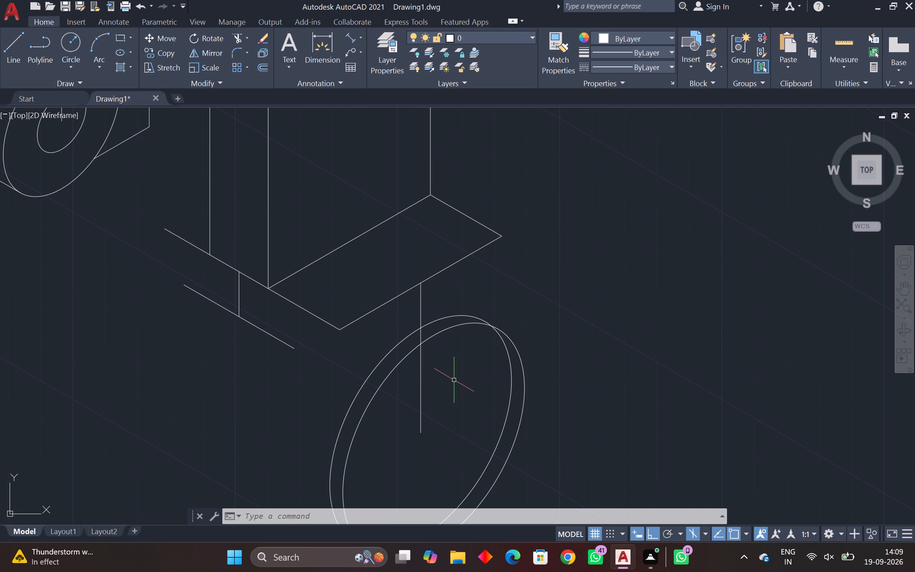
pyautogui.moveTo(465, 423); pyautogui.dragTo(387, 371, button='middle')
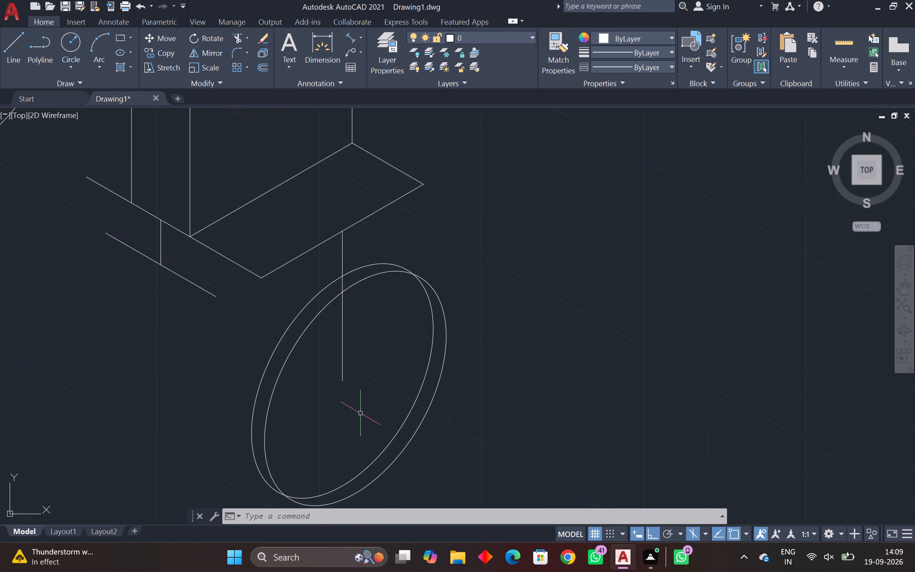
pyautogui.press('l')
pyautogui.press('space')
pyautogui.click(342, 380)
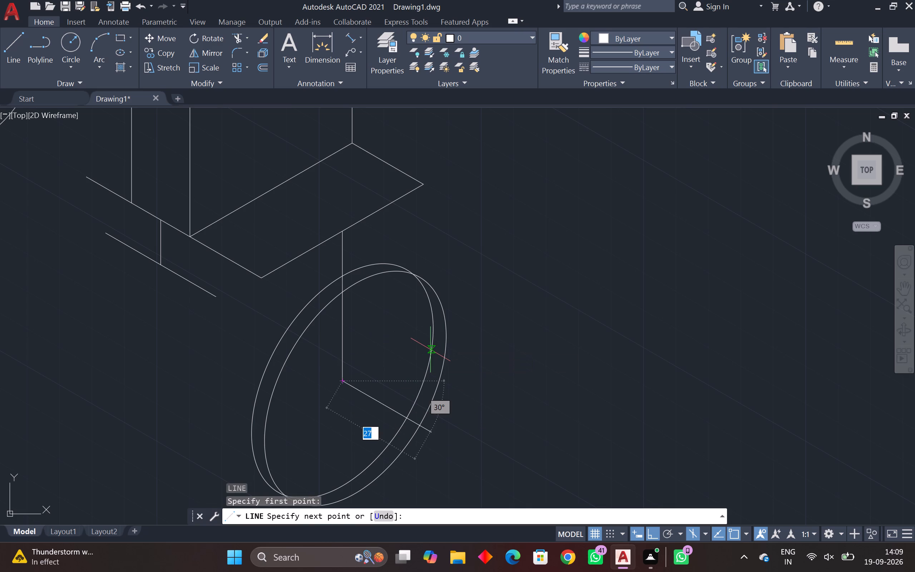
pyautogui.press('F5')
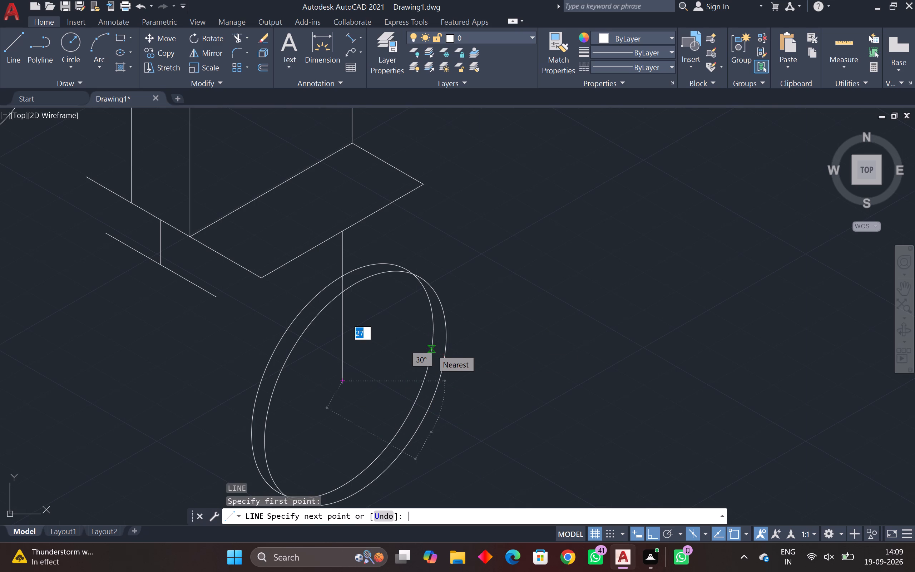
pyautogui.click(489, 311)
pyautogui.press('Escape')
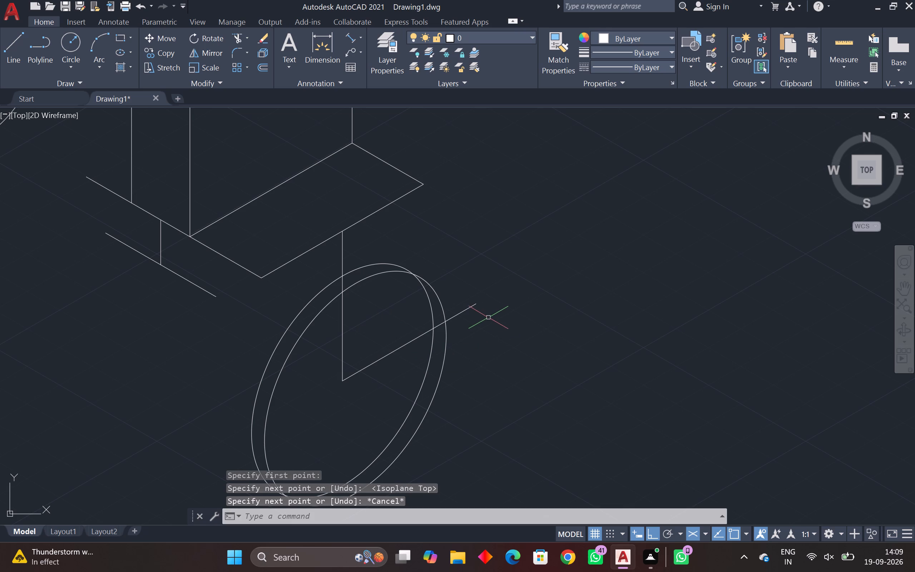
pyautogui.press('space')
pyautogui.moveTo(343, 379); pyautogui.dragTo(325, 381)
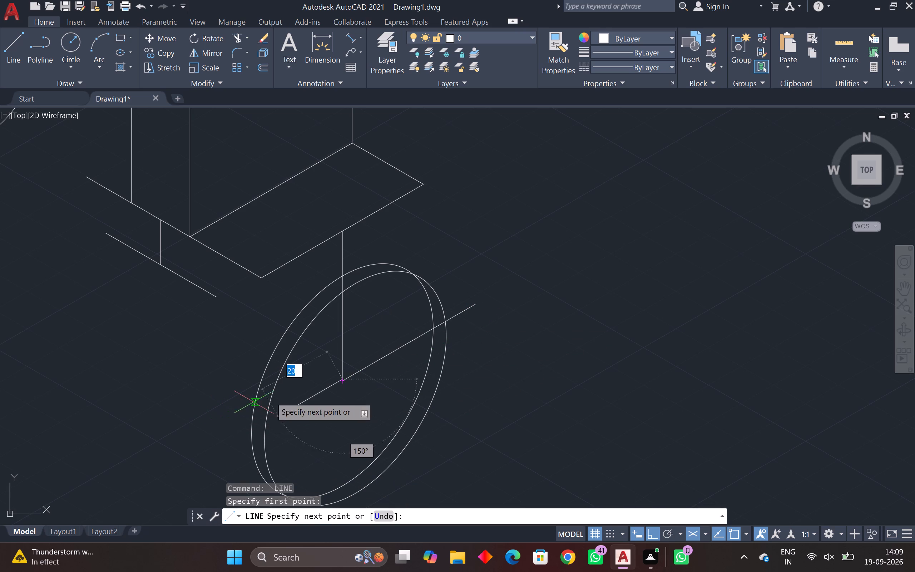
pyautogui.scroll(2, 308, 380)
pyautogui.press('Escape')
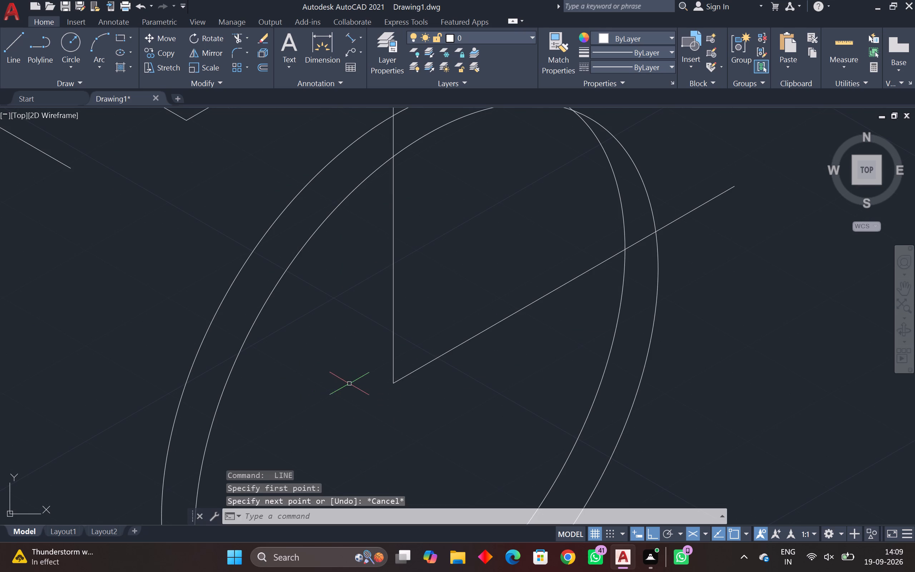
# Draw a line from the original isocircle's centre in the opposite isometric direction, down past the far side of both isocircles.
pyautogui.press('space')
pyautogui.click(394, 384)
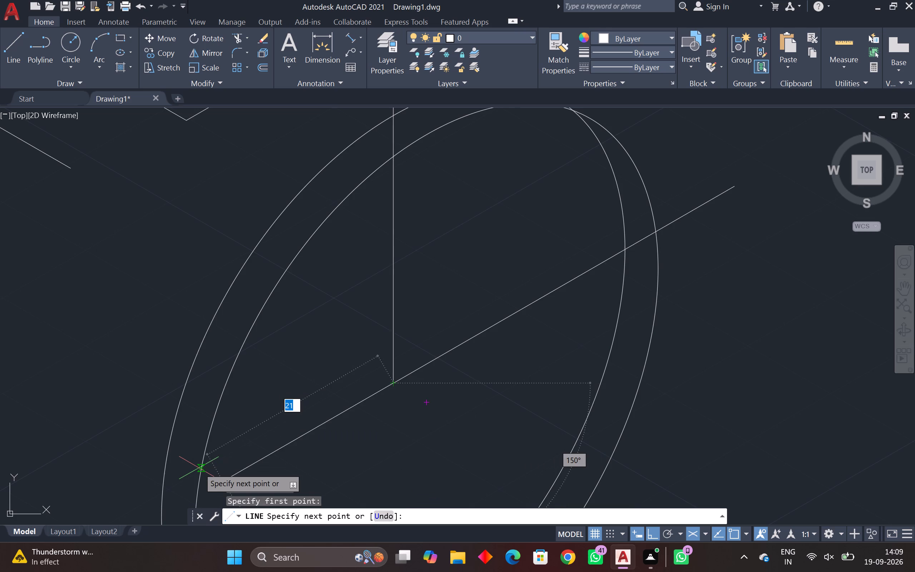
pyautogui.scroll(-1, 200, 468)
pyautogui.moveTo(204, 459); pyautogui.dragTo(277, 382, button='middle')
pyautogui.click(179, 411)
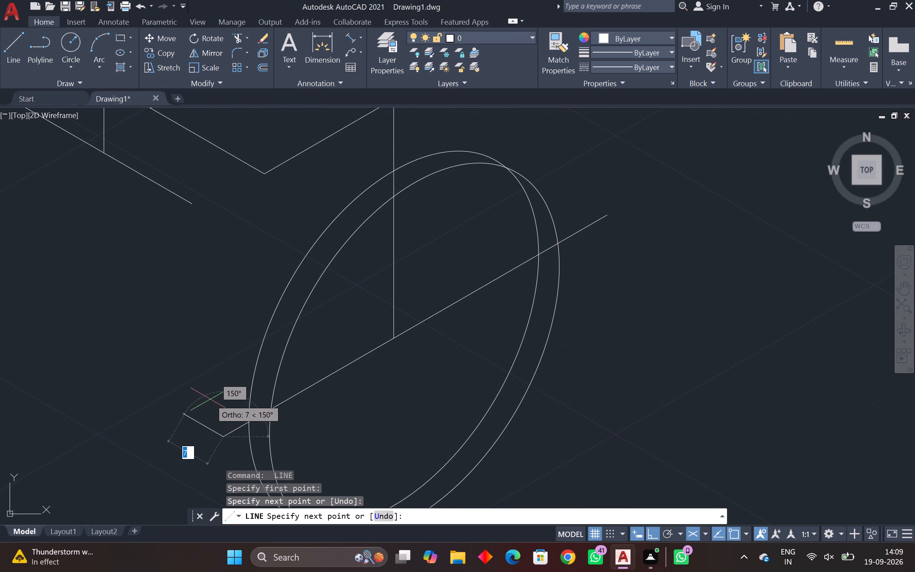
# Draw a vertical line in the right isoplane from the plate's lower front corner down past the edge of the original isocircle.
pyautogui.press('Escape')
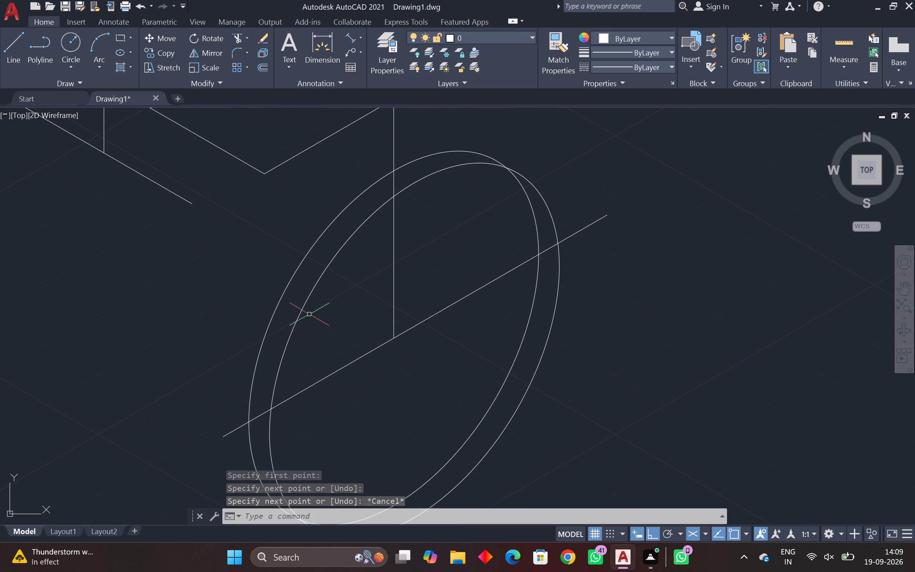
pyautogui.press('l')
pyautogui.press('space')
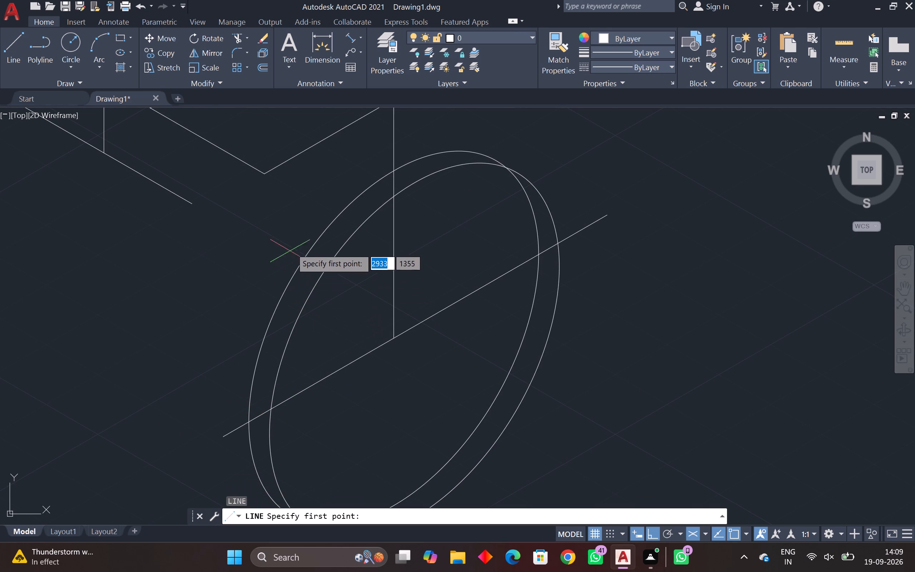
pyautogui.click(262, 173)
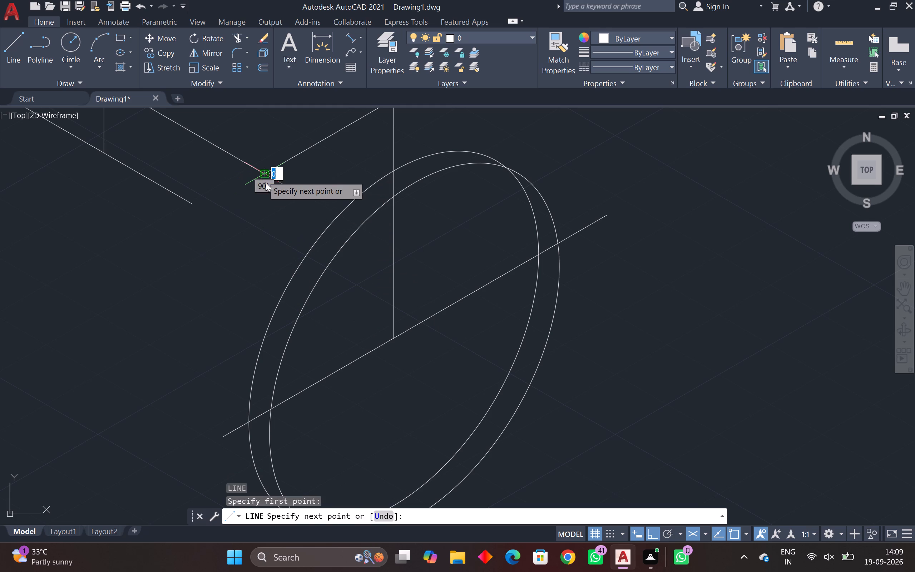
pyautogui.press('F5')
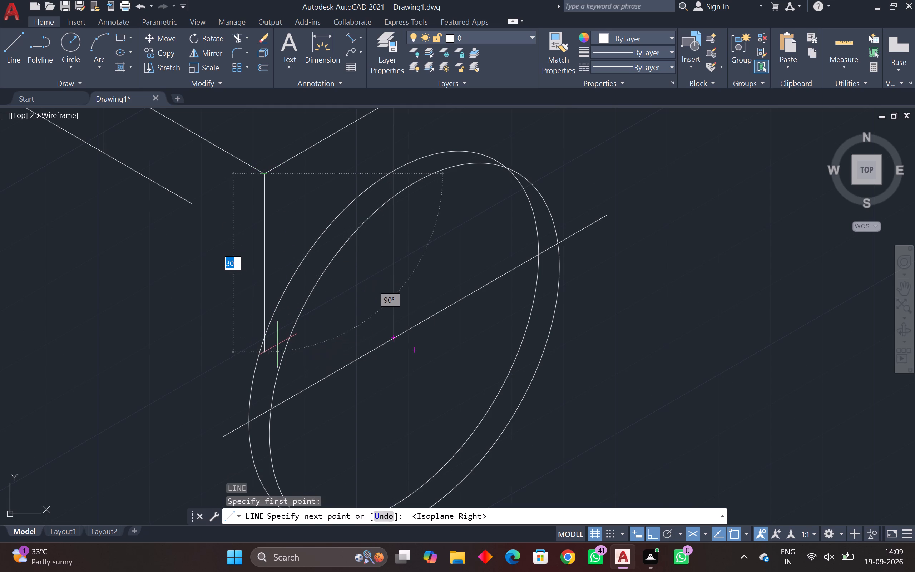
pyautogui.click(318, 342)
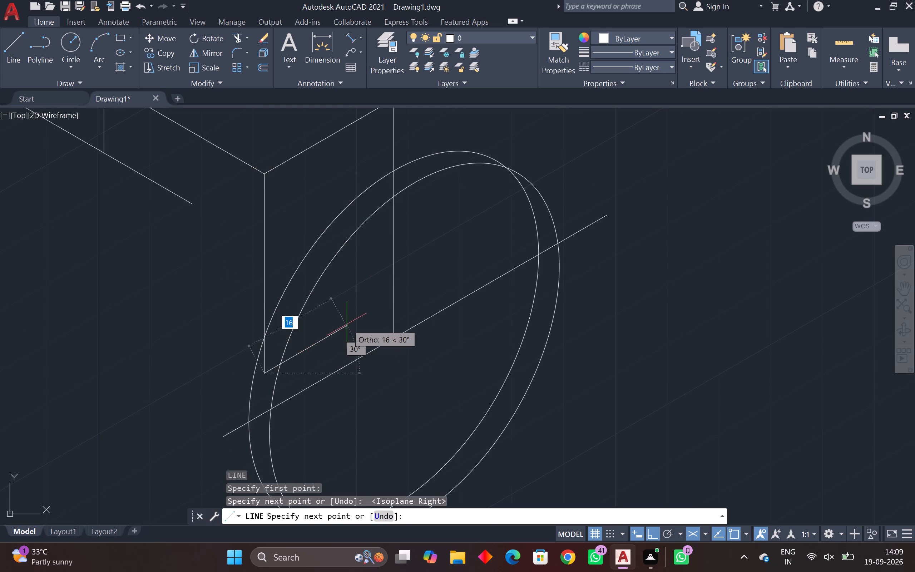
pyautogui.press('Escape')
# Draw a vertical line about 30 mm long from the far end of the plate's front edge down into the isocircles.
pyautogui.moveTo(385, 286); pyautogui.dragTo(210, 421, button='middle')
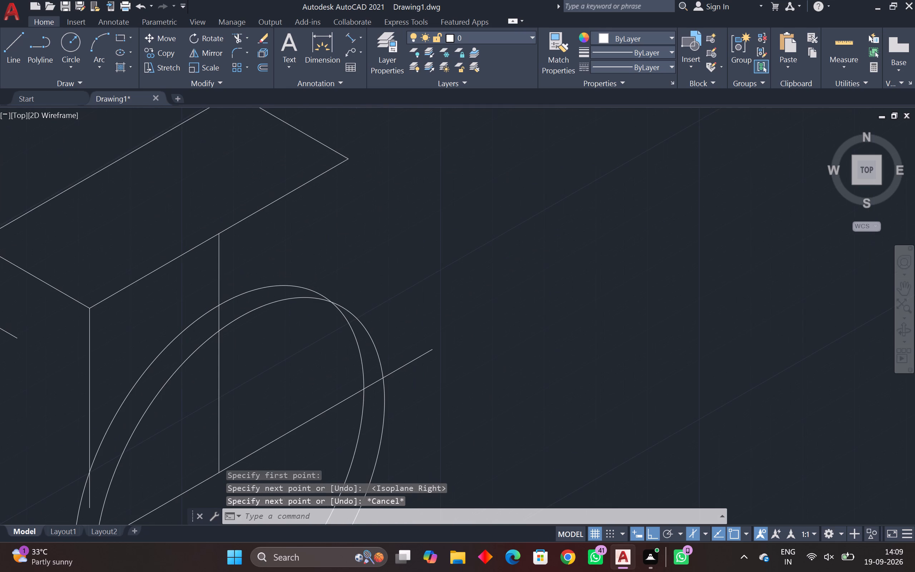
pyautogui.write('l')
pyautogui.press('space')
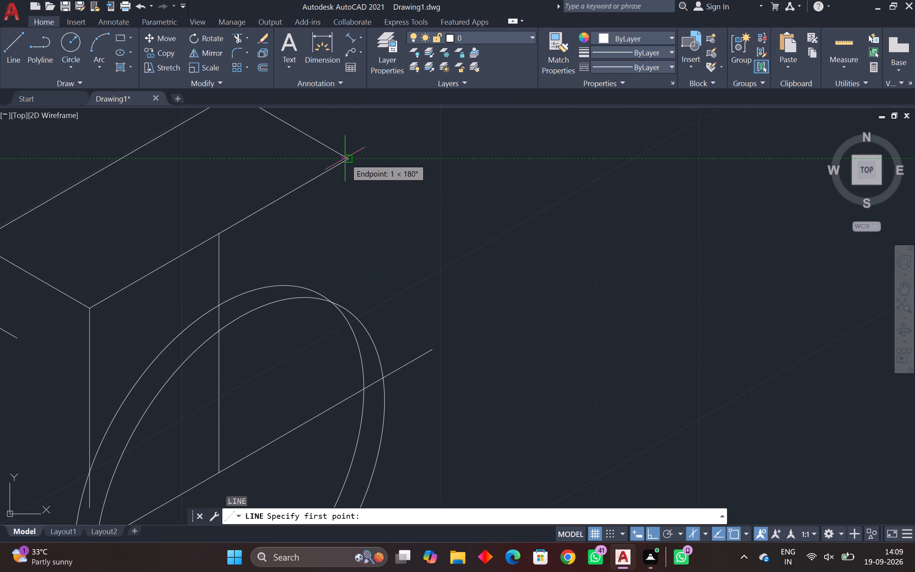
pyautogui.click(346, 158)
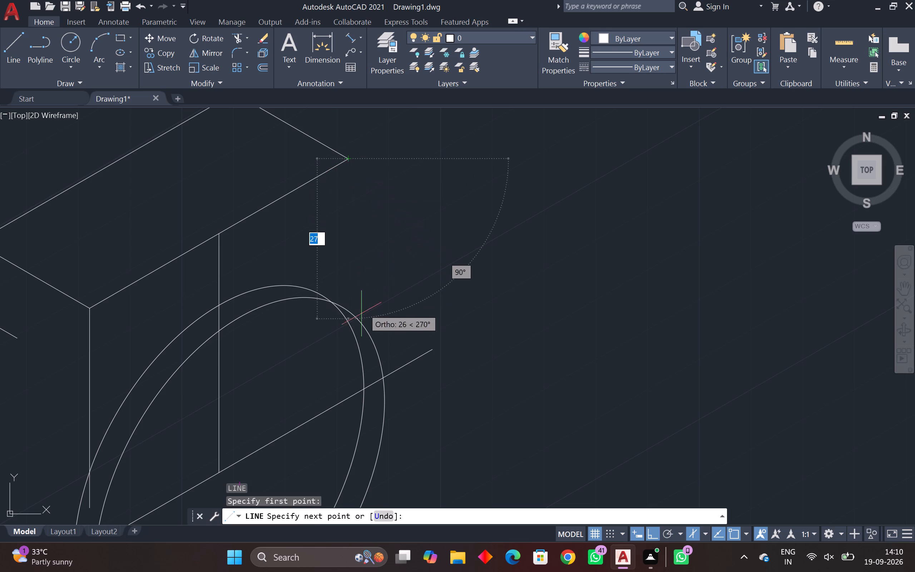
pyautogui.click(337, 346)
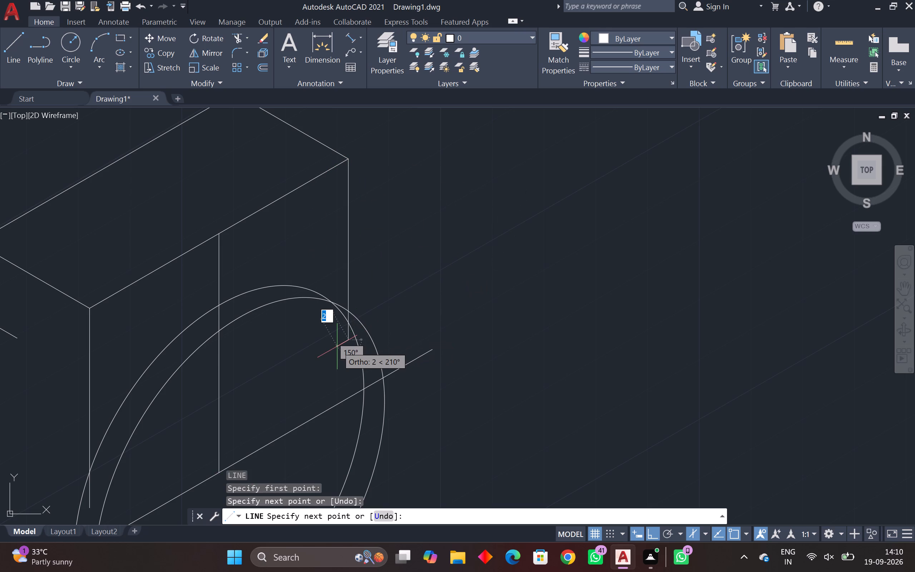
pyautogui.press('Escape')
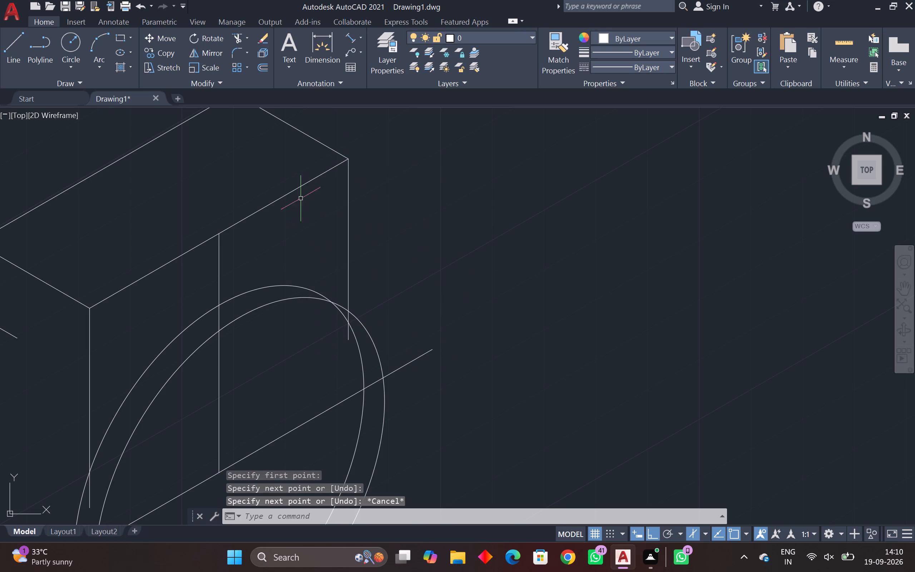
# Trim the vertical line from the far end of the plate's front edge where it enters the copied front isocircle.
pyautogui.click(238, 33)
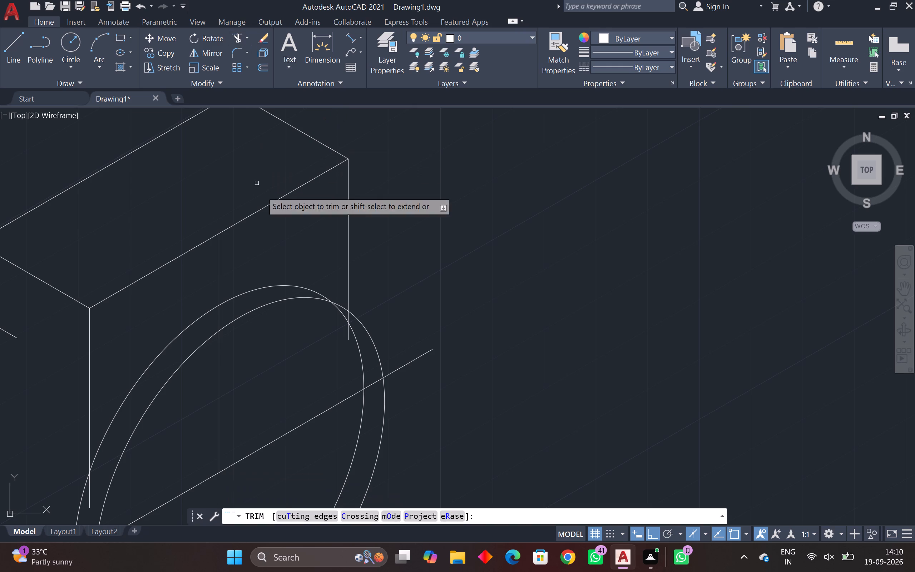
pyautogui.scroll(3, 339, 320)
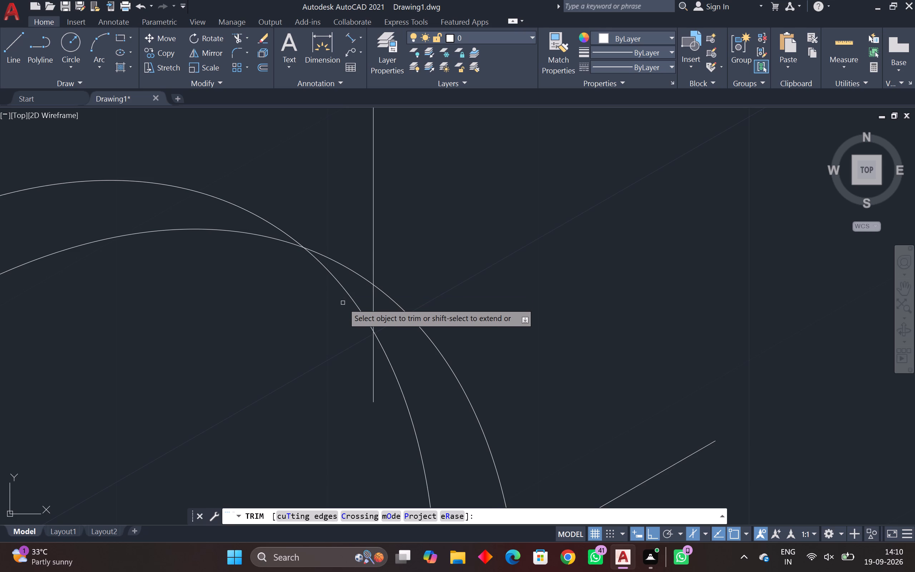
pyautogui.click(373, 380)
pyautogui.click(375, 315)
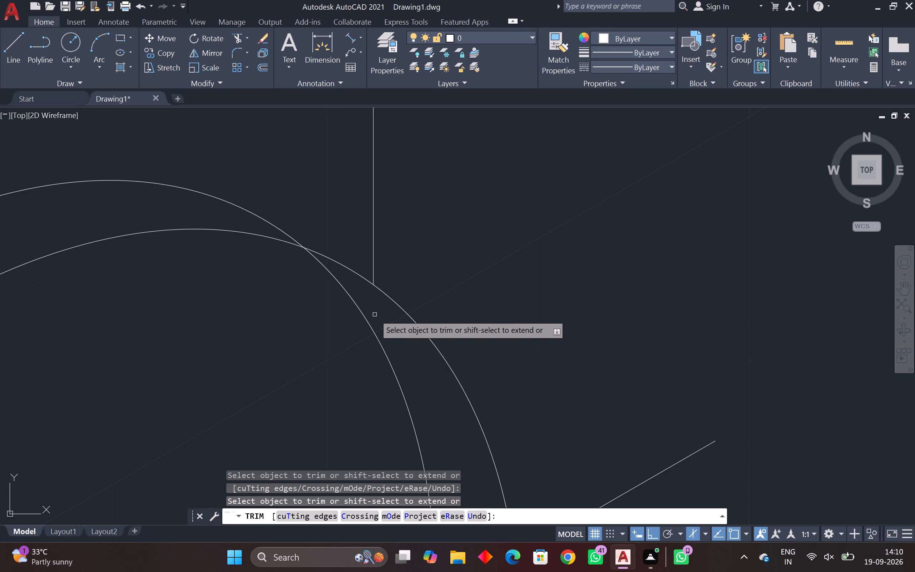
# Trim the rear isocircle's arcs beyond the two vertical edges and inside the front isocircle, keeping only its upper arc.
pyautogui.scroll(-1, 379, 318)
pyautogui.moveTo(379, 318); pyautogui.dragTo(426, 229, button='middle')
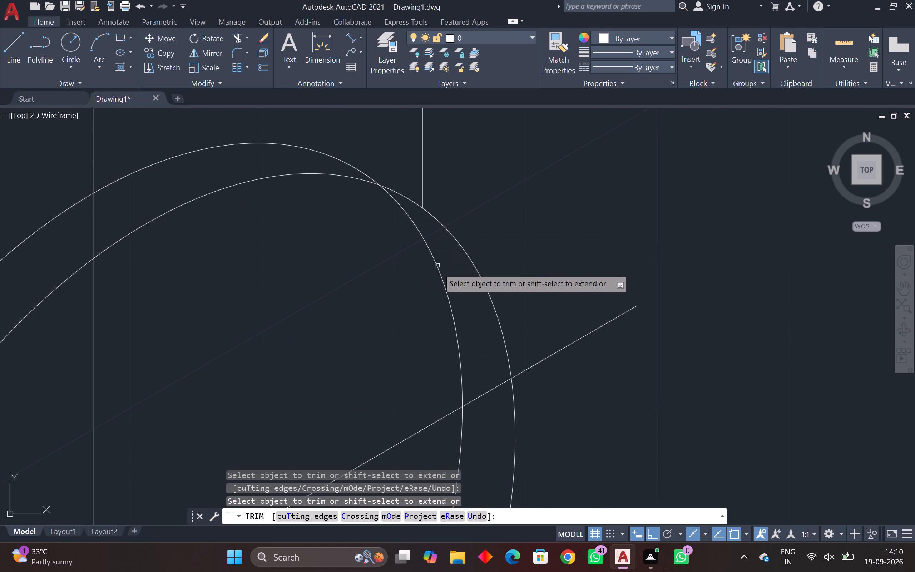
pyautogui.scroll(-2, 440, 273)
pyautogui.moveTo(440, 273); pyautogui.dragTo(439, 237, button='middle')
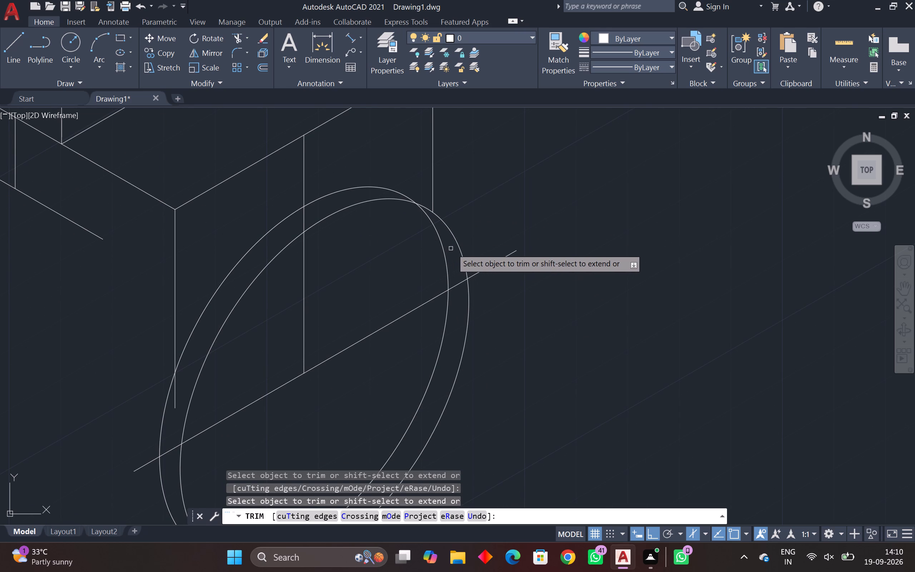
pyautogui.click(451, 248)
pyautogui.click(430, 258)
pyautogui.scroll(-1, 436, 263)
pyautogui.moveTo(436, 263); pyautogui.dragTo(437, 224, button='middle')
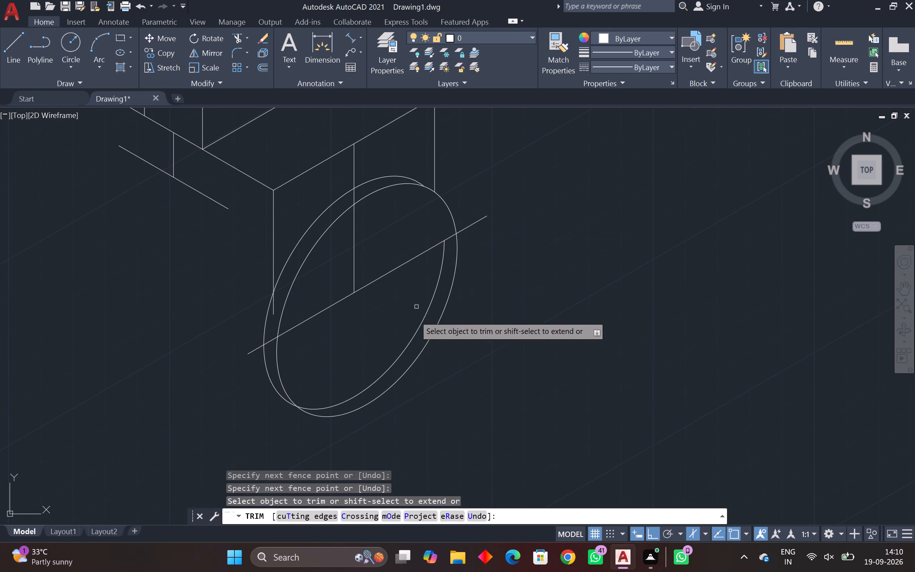
pyautogui.moveTo(398, 365); pyautogui.dragTo(391, 359)
pyautogui.click(380, 351)
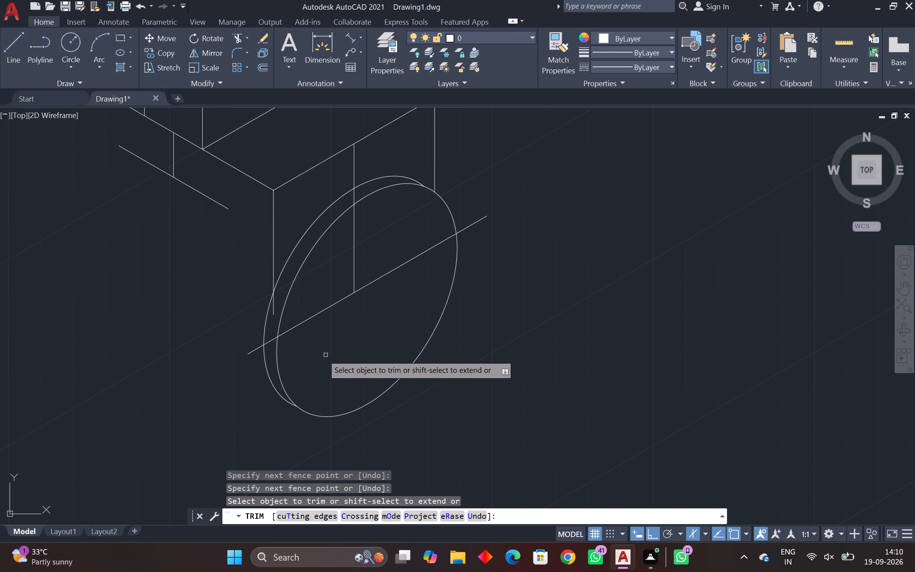
pyautogui.moveTo(270, 366); pyautogui.dragTo(261, 372)
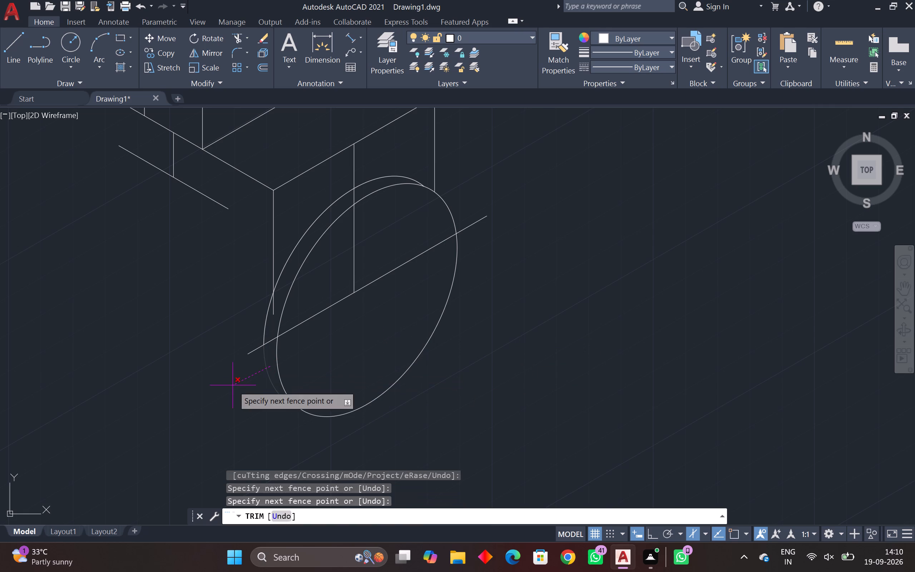
pyautogui.click(233, 385)
pyautogui.click(266, 332)
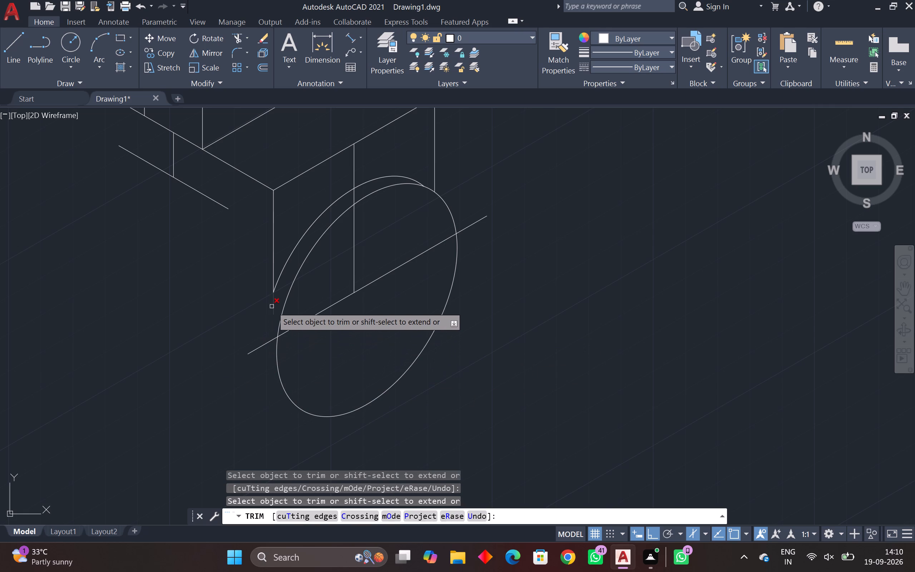
# Trim the front corner's vertical line below the rear arc and the middle vertical line's portion below the rear arc.
pyautogui.click(272, 306)
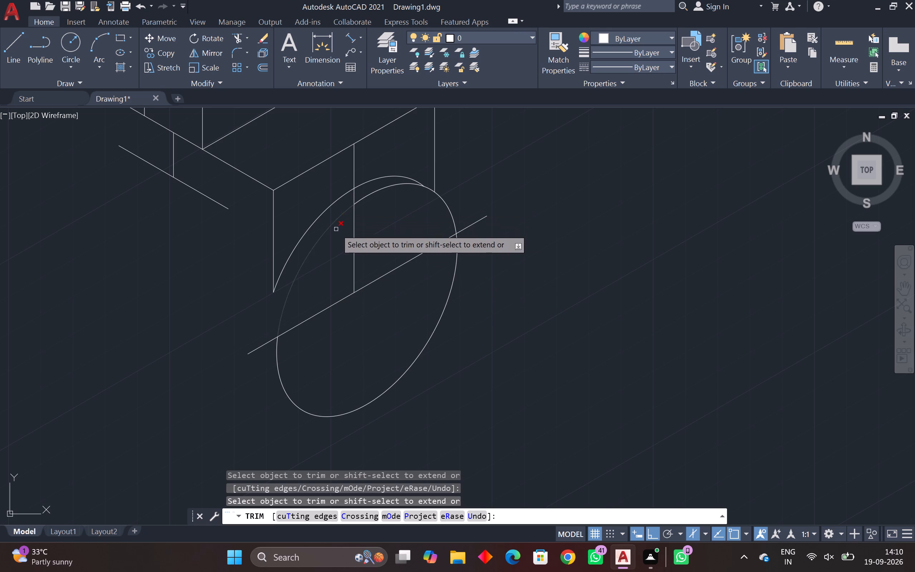
pyautogui.click(353, 196)
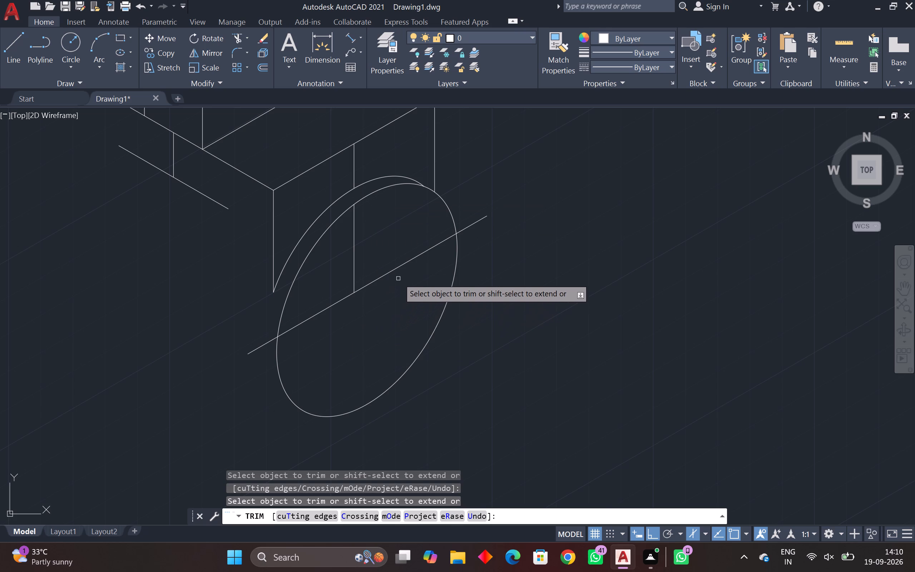
pyautogui.moveTo(362, 267); pyautogui.dragTo(356, 269)
pyautogui.click(341, 278)
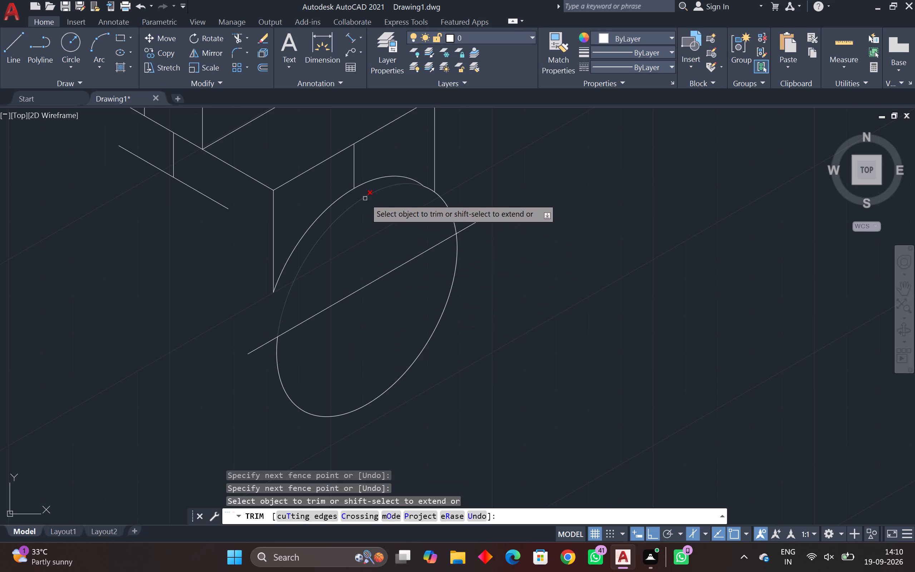
pyautogui.write('l')
pyautogui.press('space')
pyautogui.press('Escape')
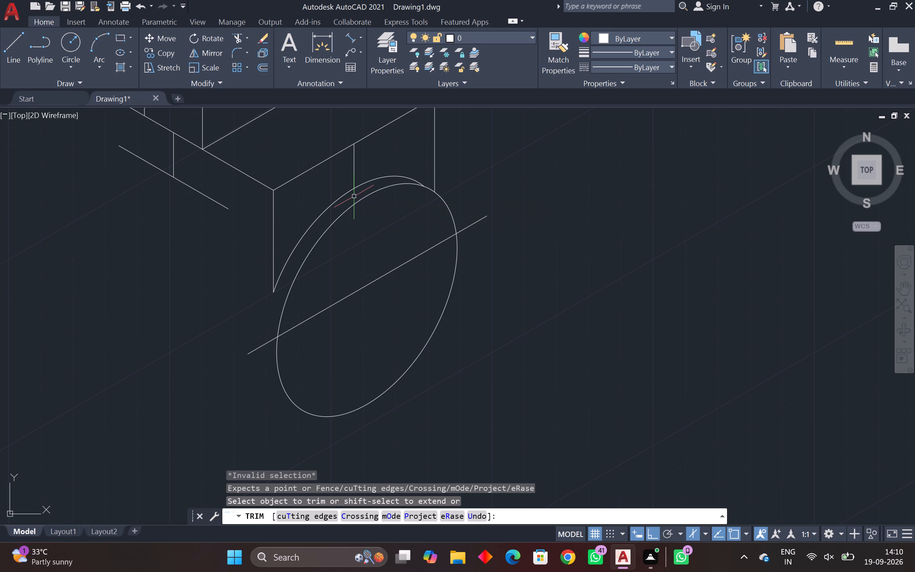
# Draw a line in the left isoplane from the middle vertical line's lower end along the 330° direction, past the front isocircle's edge.
pyautogui.write('l')
pyautogui.press('space')
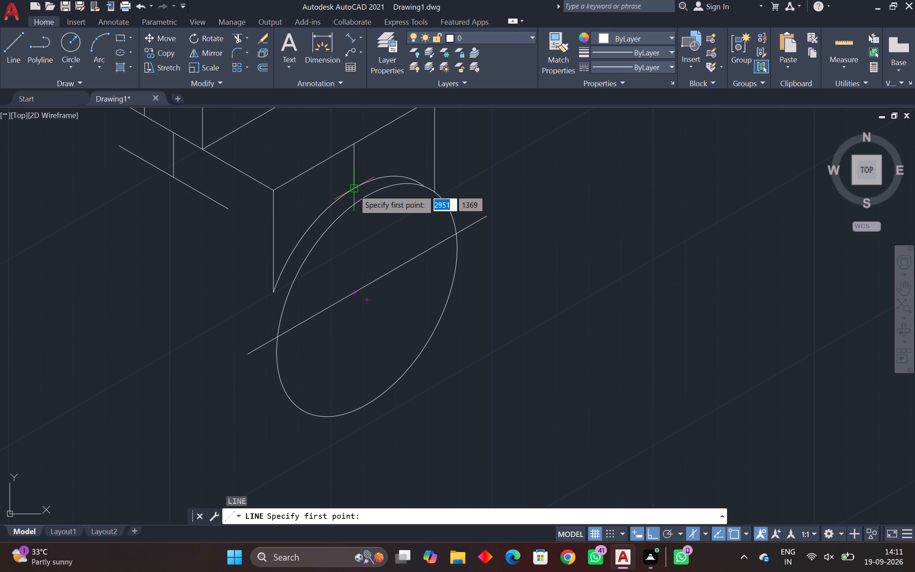
pyautogui.click(353, 189)
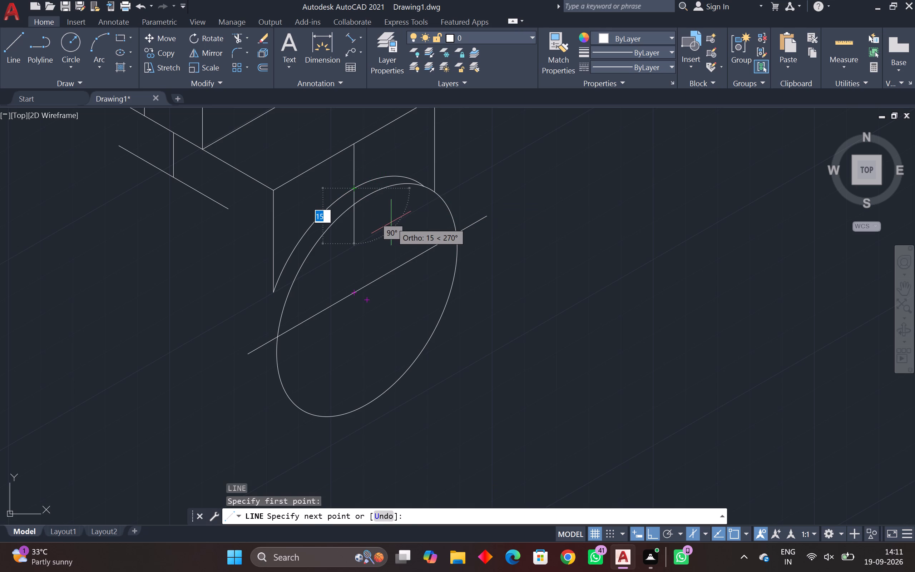
pyautogui.press('F5')
pyautogui.click(393, 231)
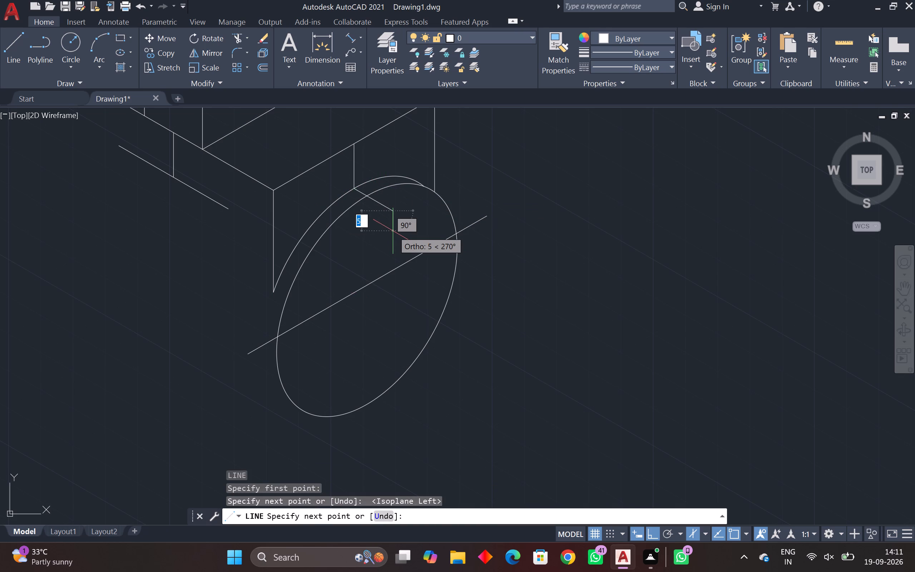
pyautogui.press('F5')
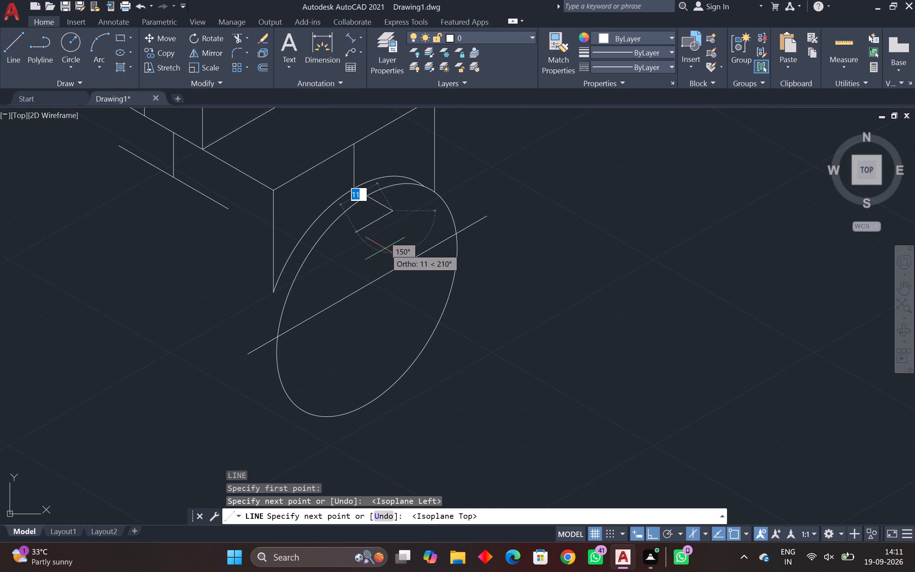
pyautogui.press('Escape')
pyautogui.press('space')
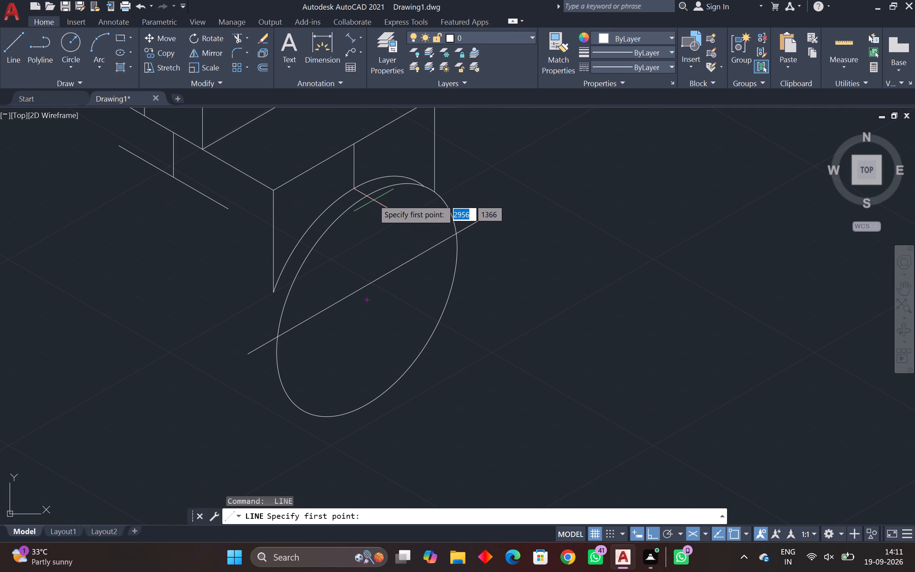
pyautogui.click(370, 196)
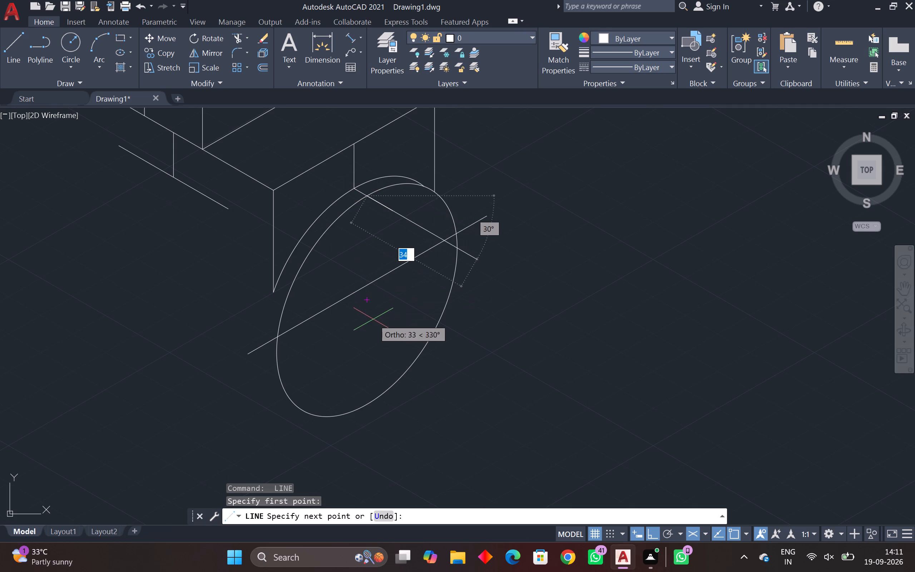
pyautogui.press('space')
# Draw a vertical line about 61 mm long from the short 330° line's crossing with the front isocircle down past its lower edge.
pyautogui.press('space')
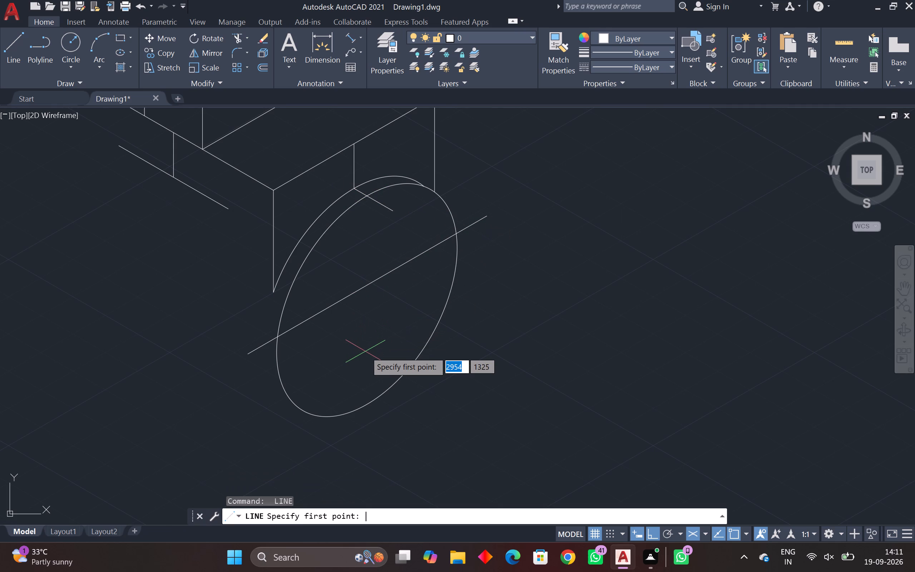
pyautogui.click(365, 197)
pyautogui.press('F5')
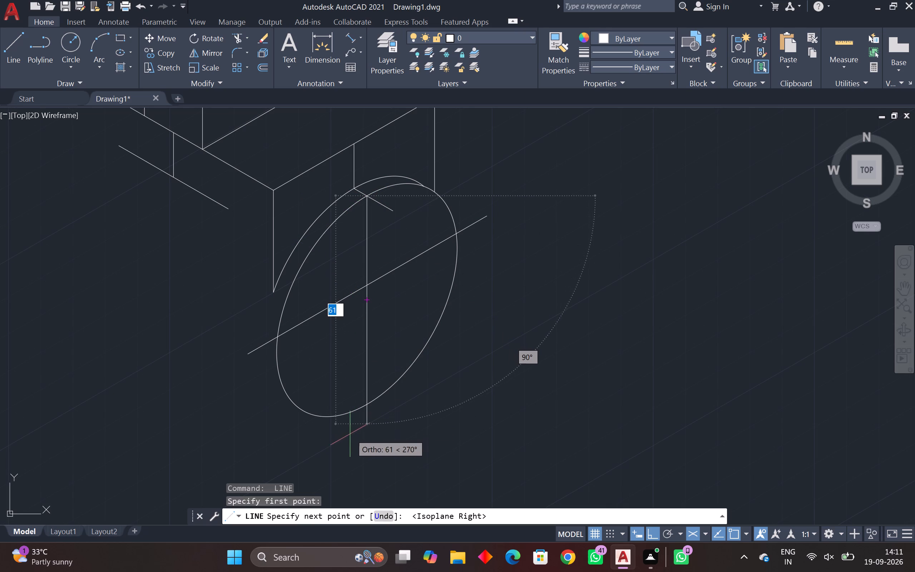
pyautogui.click(336, 440)
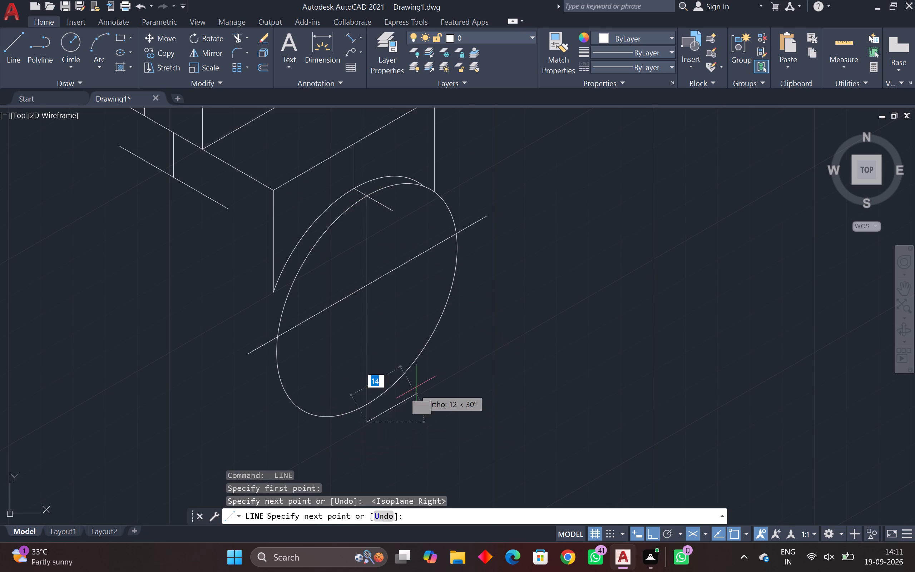
pyautogui.press('Escape')
# Erase the construction line running from the original isocircle's centre along the 30° direction.
pyautogui.click(398, 277)
pyautogui.click(379, 259)
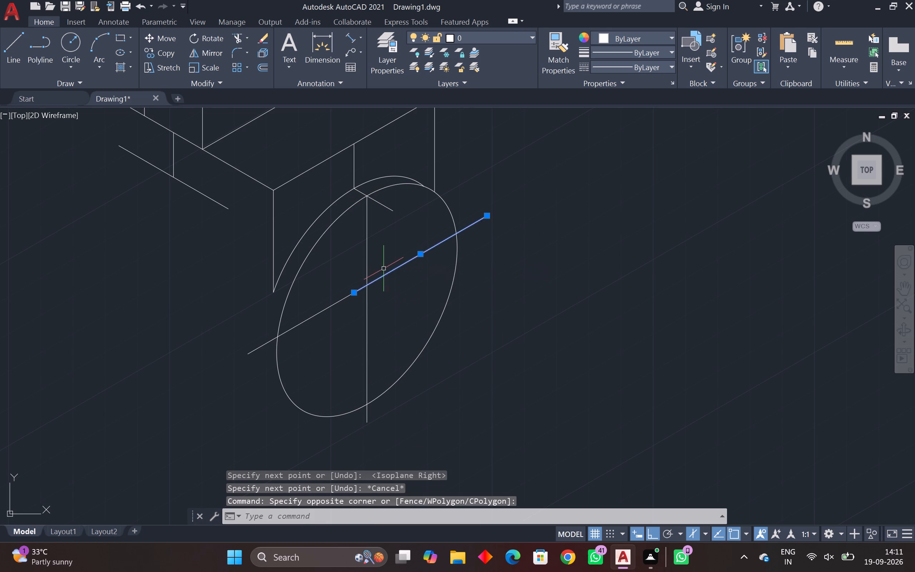
pyautogui.press('Delete')
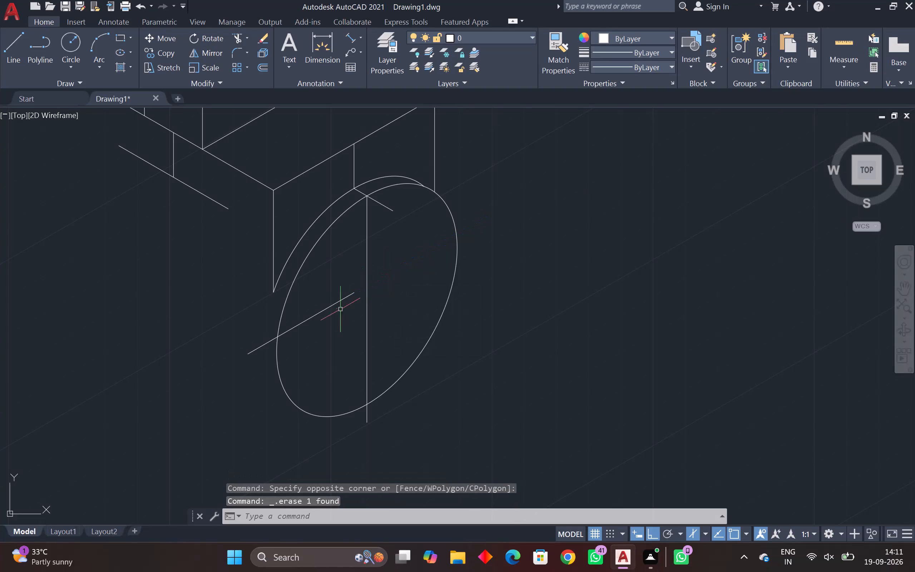
# Erase the remaining construction line along the 30° direction that crosses the front isocircle's edge.
pyautogui.moveTo(313, 334); pyautogui.dragTo(313, 328)
pyautogui.click(314, 318)
pyautogui.moveTo(318, 302); pyautogui.dragTo(320, 313)
pyautogui.click(323, 326)
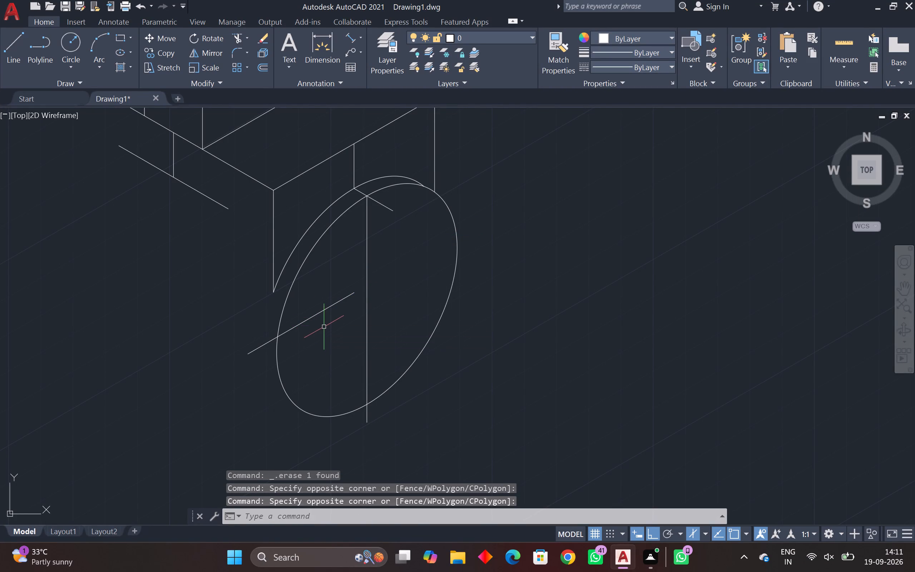
pyautogui.click(325, 331)
pyautogui.click(320, 305)
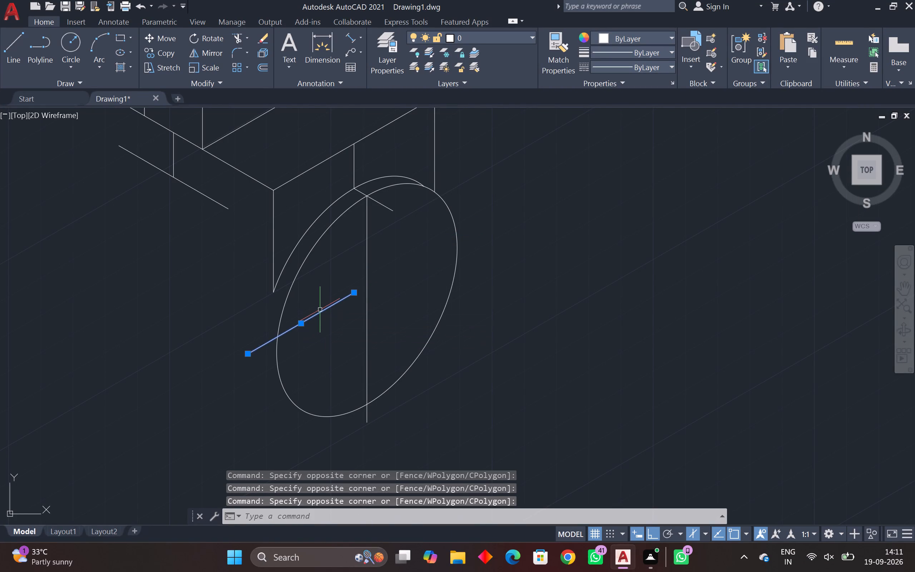
pyautogui.press('Delete')
# Draw two lines from the front isocircle's centre along the 30° and 210° directions, each past the isocircle's edge.
pyautogui.write('l')
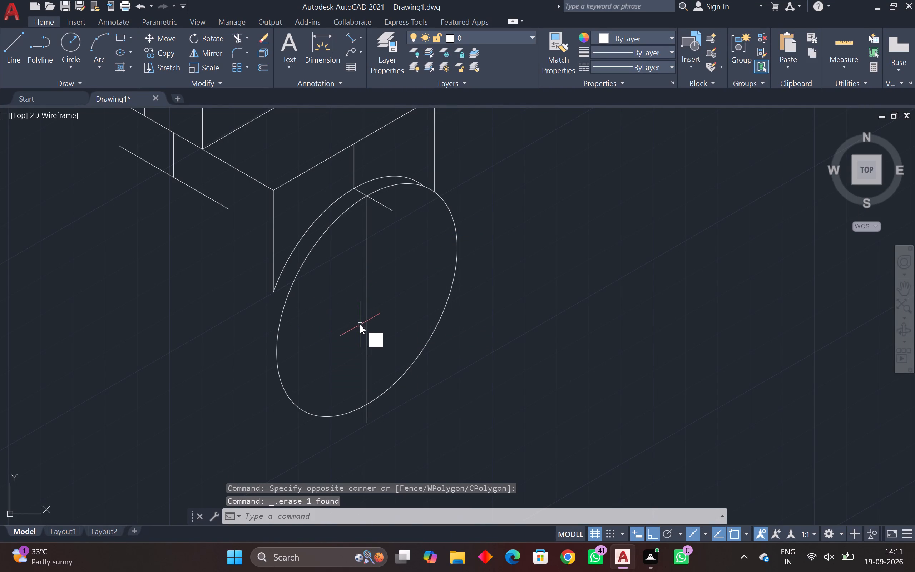
pyautogui.press('space')
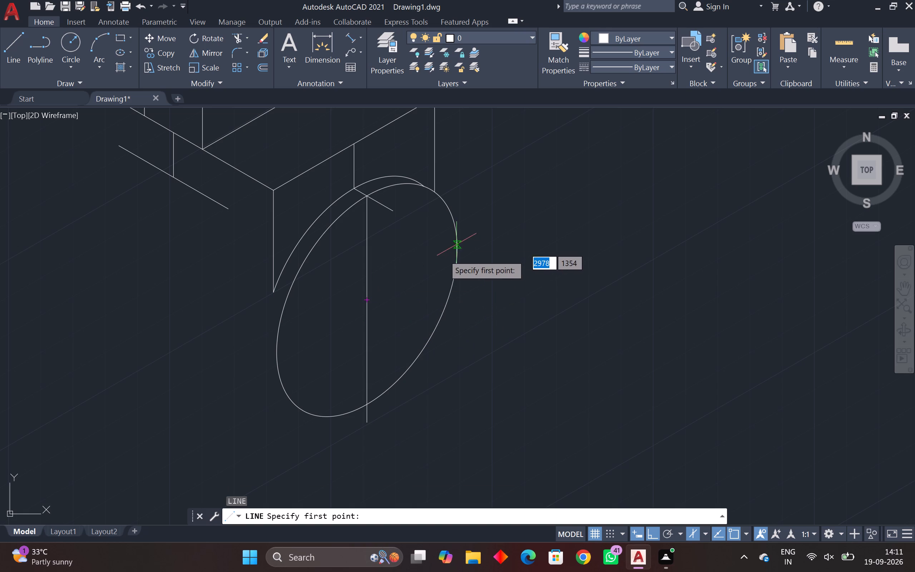
pyautogui.click(366, 300)
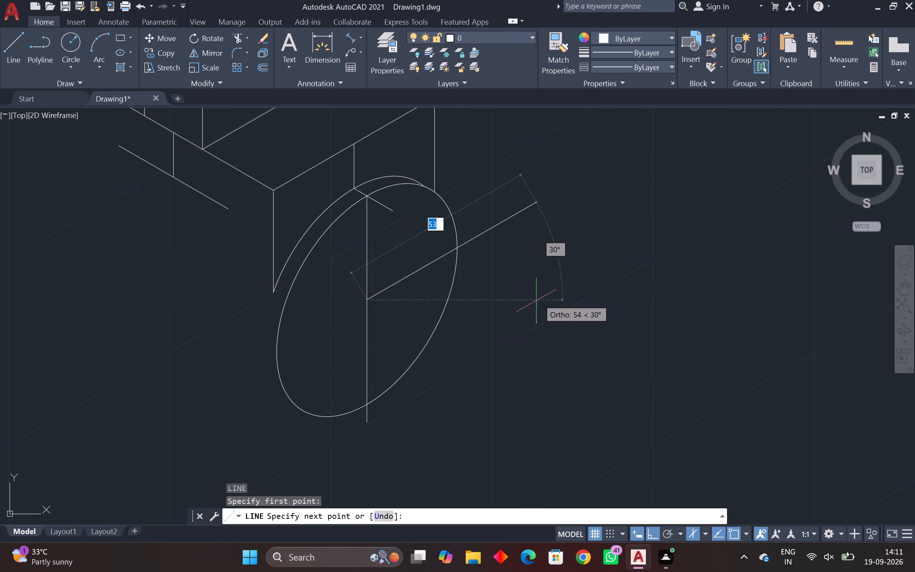
pyautogui.click(523, 310)
pyautogui.press('space')
pyautogui.press('space')
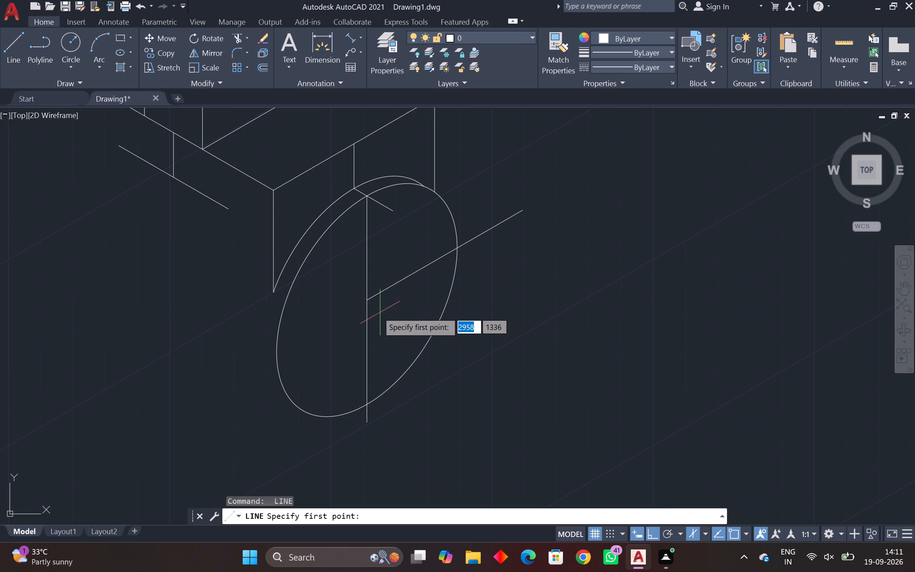
pyautogui.click(366, 299)
pyautogui.click(225, 355)
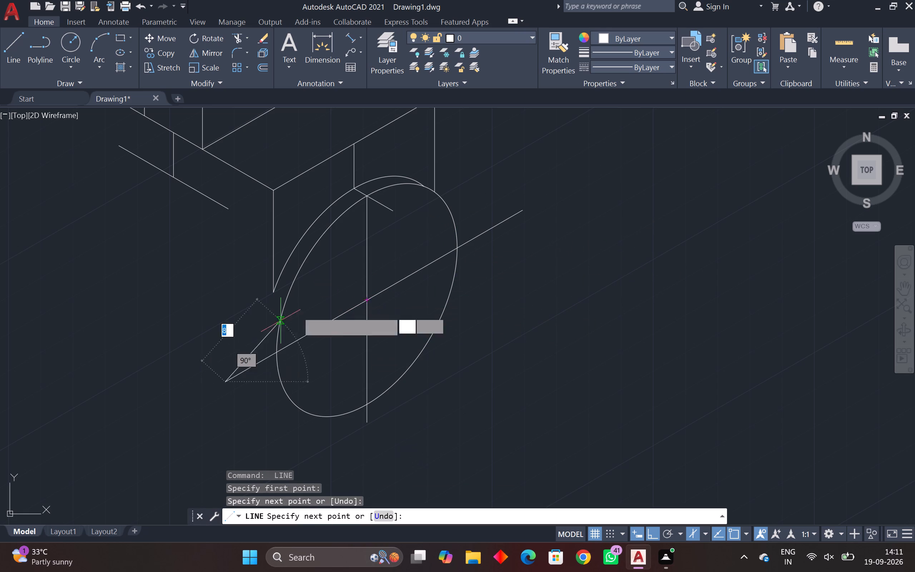
pyautogui.press('Escape')
# Trim the short 330° line's portion beyond its crossing with the front isocircle.
pyautogui.scroll(-1, 379, 296)
pyautogui.moveTo(379, 296); pyautogui.dragTo(305, 329, button='middle')
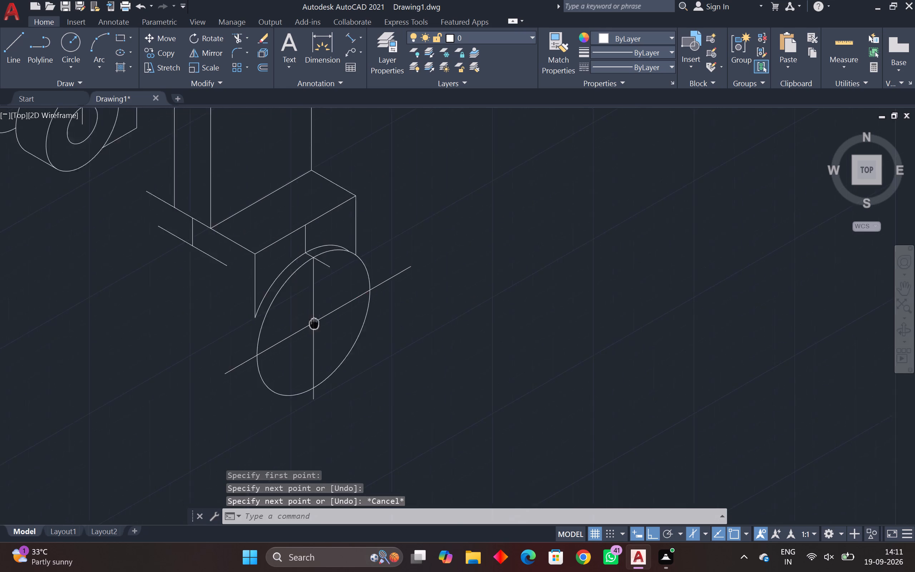
pyautogui.moveTo(305, 329); pyautogui.dragTo(297, 335, button='middle')
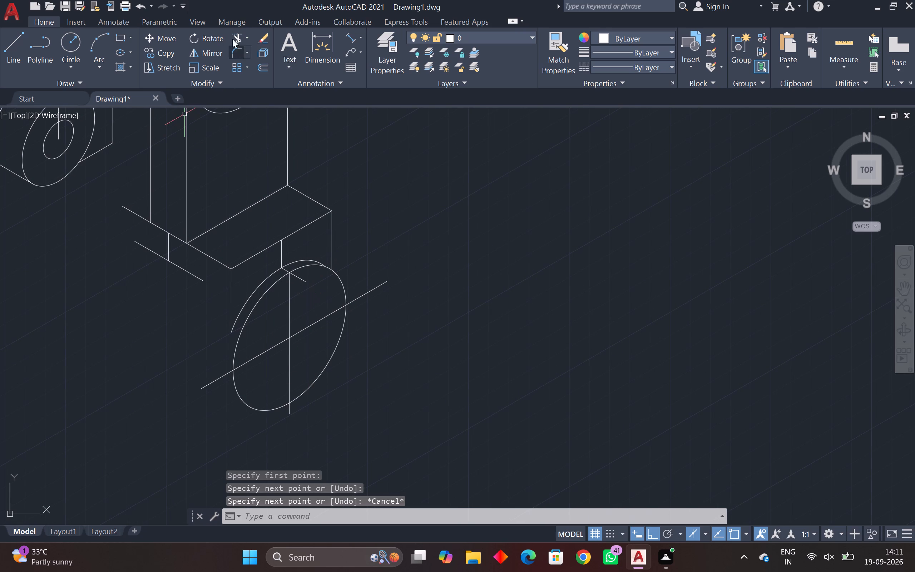
pyautogui.click(237, 35)
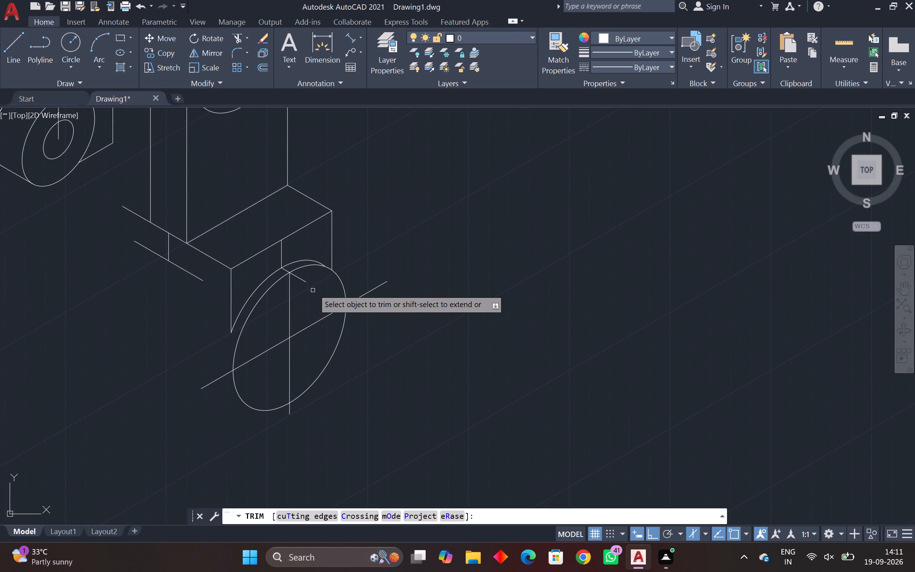
pyautogui.click(302, 282)
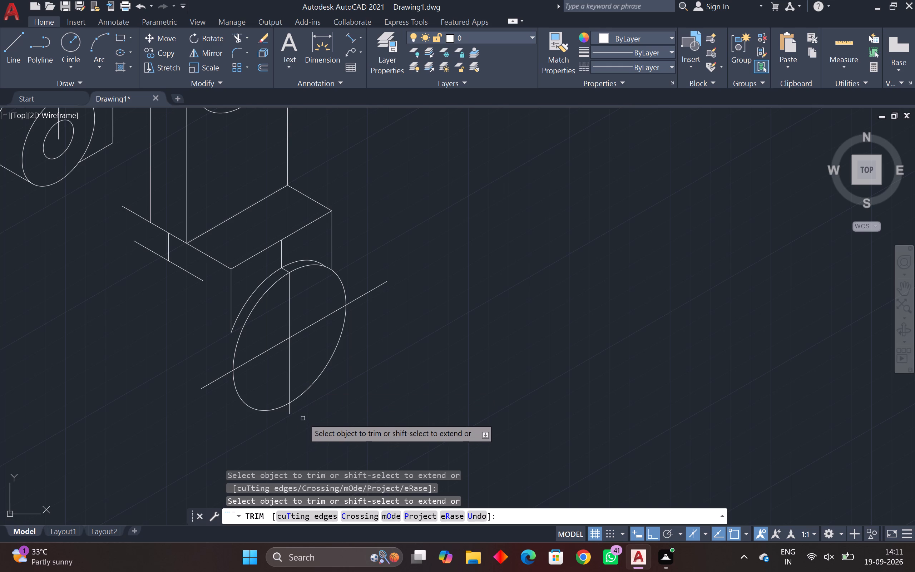
pyautogui.press('Escape')
pyautogui.press('Escape')
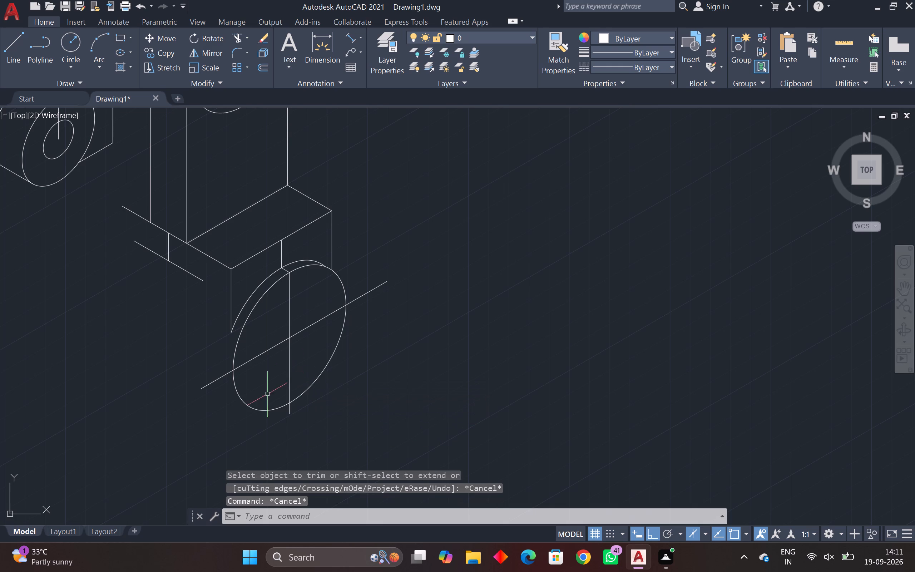
# Copy the front isocircle 18 mm along the 150° direction in the left isoplane, using its centre as base point.
pyautogui.moveTo(262, 398); pyautogui.dragTo(245, 409)
pyautogui.click(244, 409)
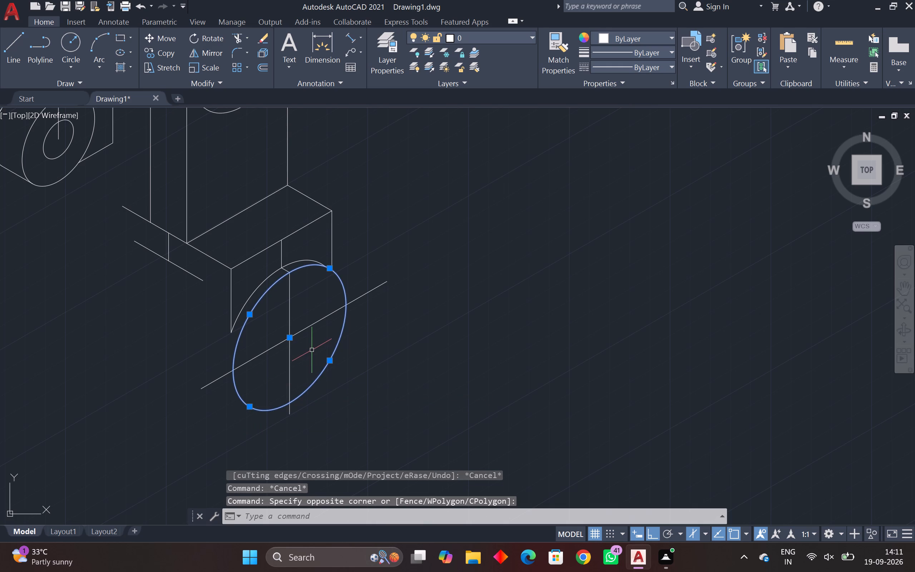
pyautogui.press('c')
pyautogui.press('o')
pyautogui.press('Return')
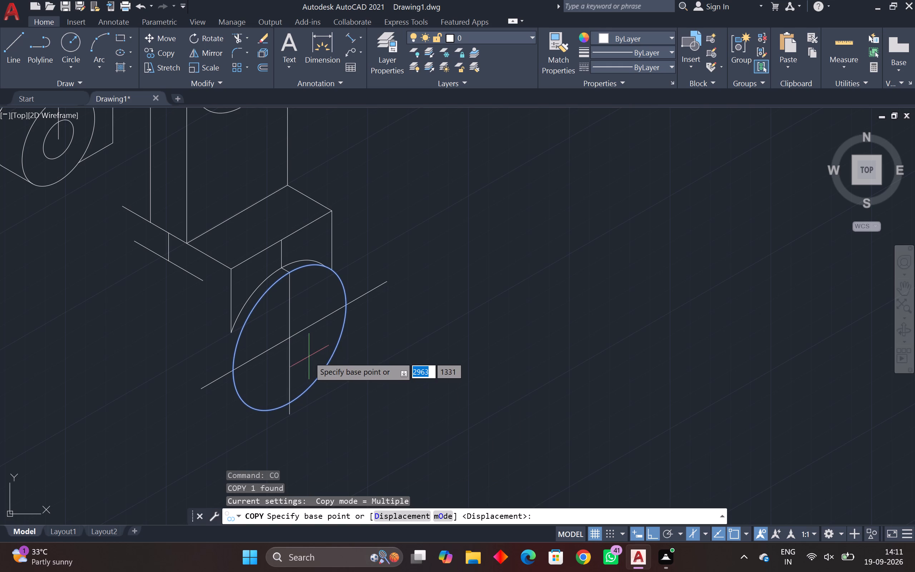
pyautogui.click(289, 338)
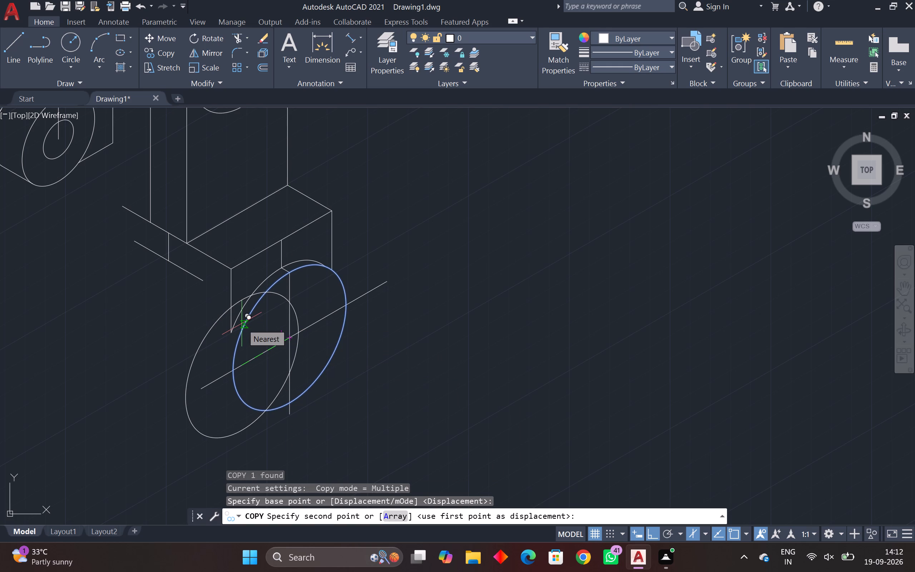
pyautogui.press('F5')
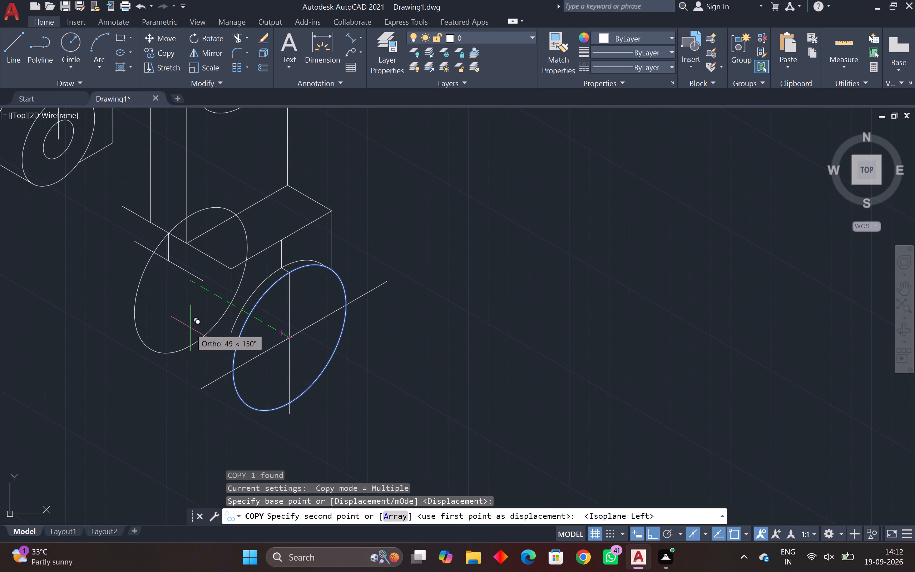
pyautogui.write('18')
pyautogui.press('Return')
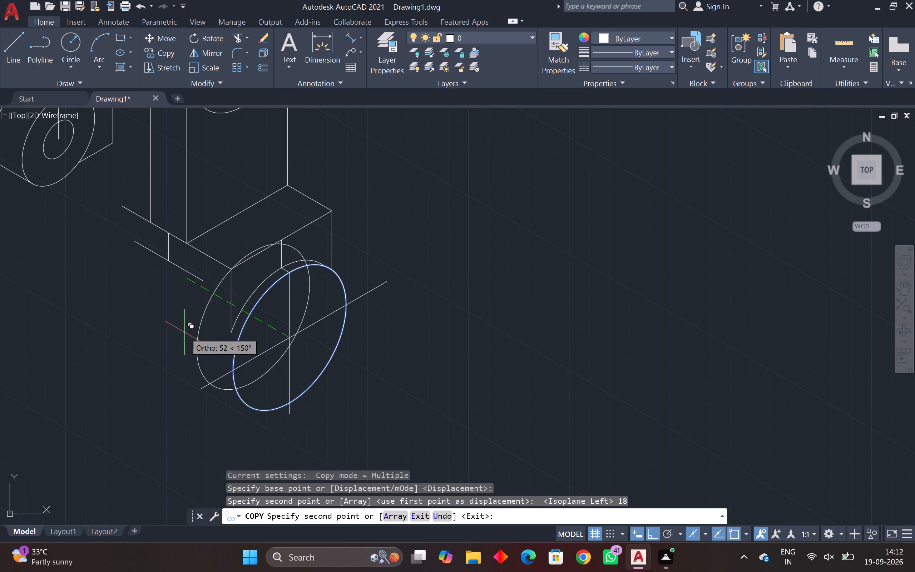
pyautogui.press('Escape')
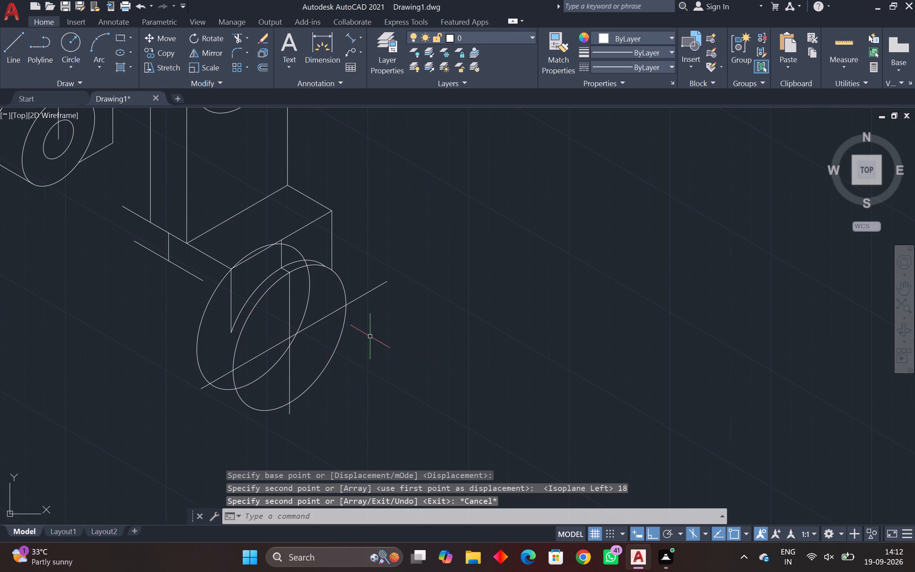
pyautogui.press('Escape')
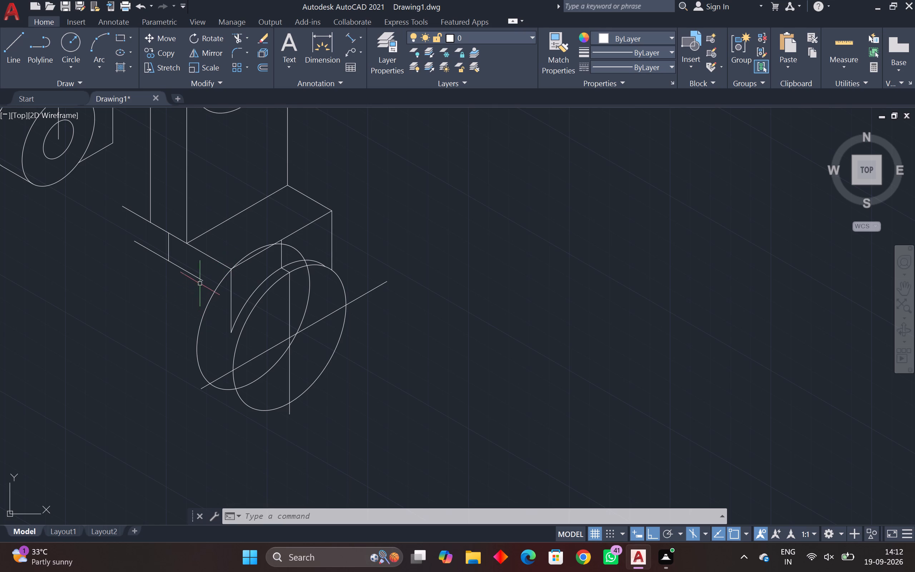
# Trim the copied isocircle's upper arc from the block's front corner to the front isocircle's edge.
pyautogui.click(239, 36)
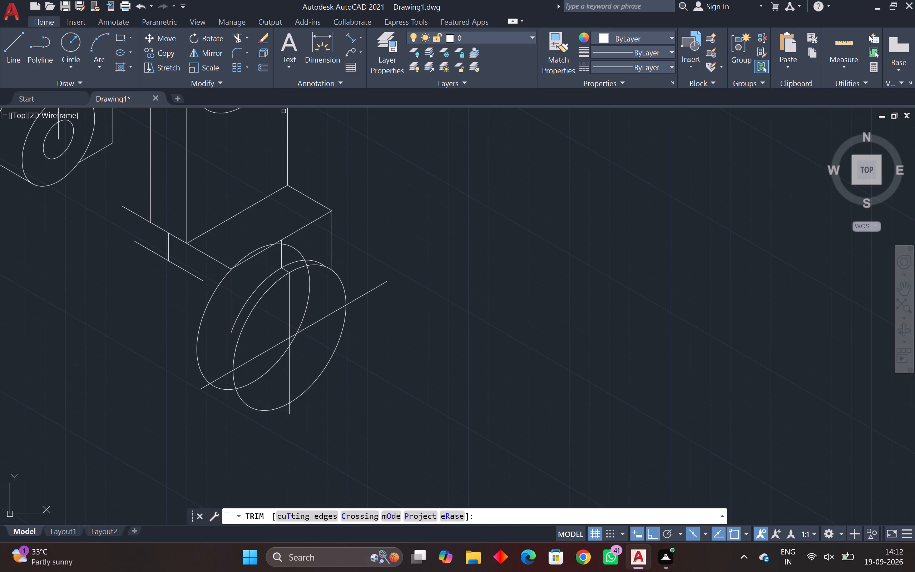
pyautogui.scroll(2, 238, 253)
pyautogui.click(250, 268)
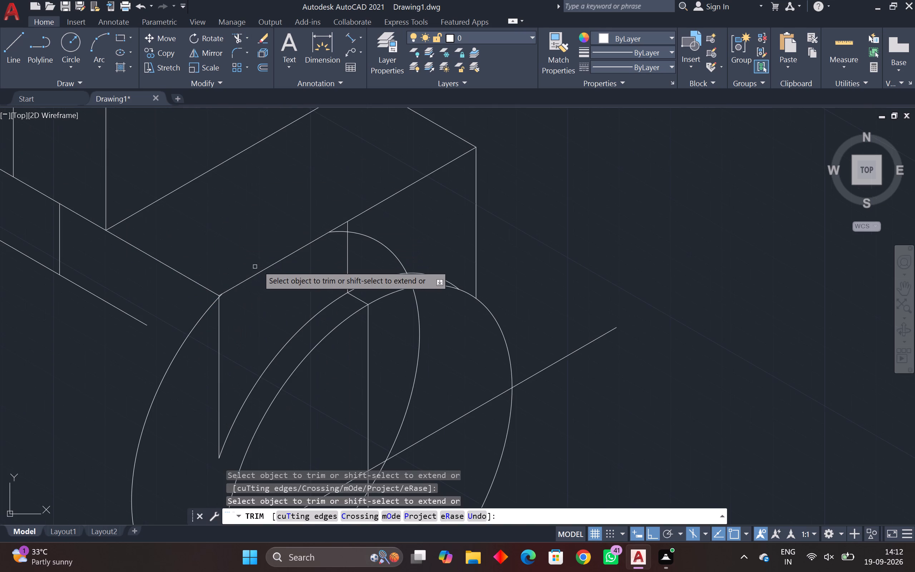
pyautogui.click(338, 233)
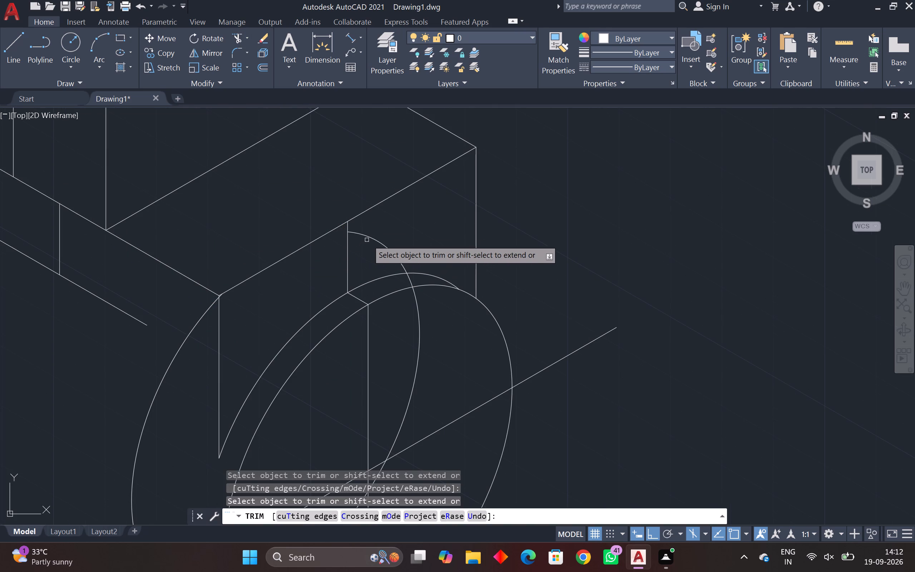
pyautogui.click(367, 236)
pyautogui.click(409, 280)
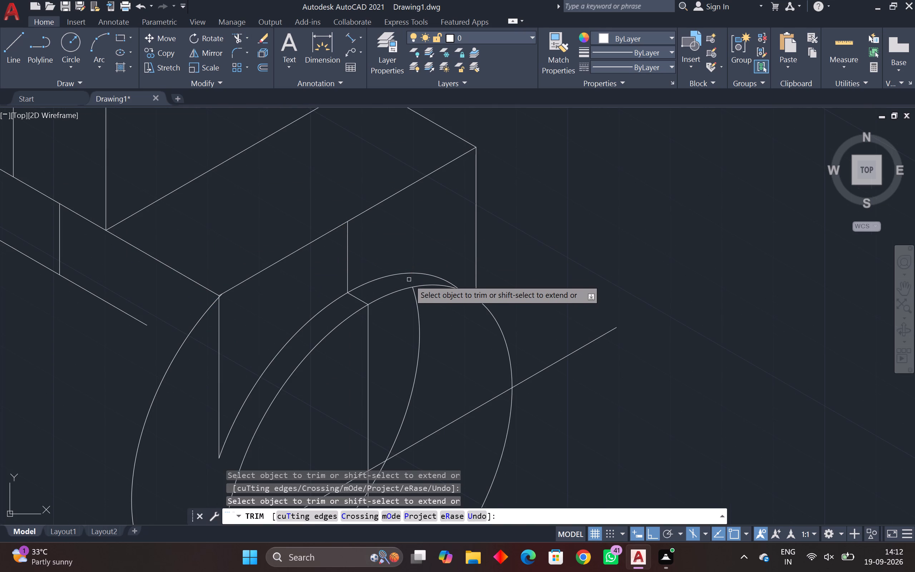
# Trim the copied isocircle's remaining arc portions inside the front isocircle.
pyautogui.scroll(-1, 400, 321)
pyautogui.moveTo(400, 323); pyautogui.dragTo(380, 261, button='middle')
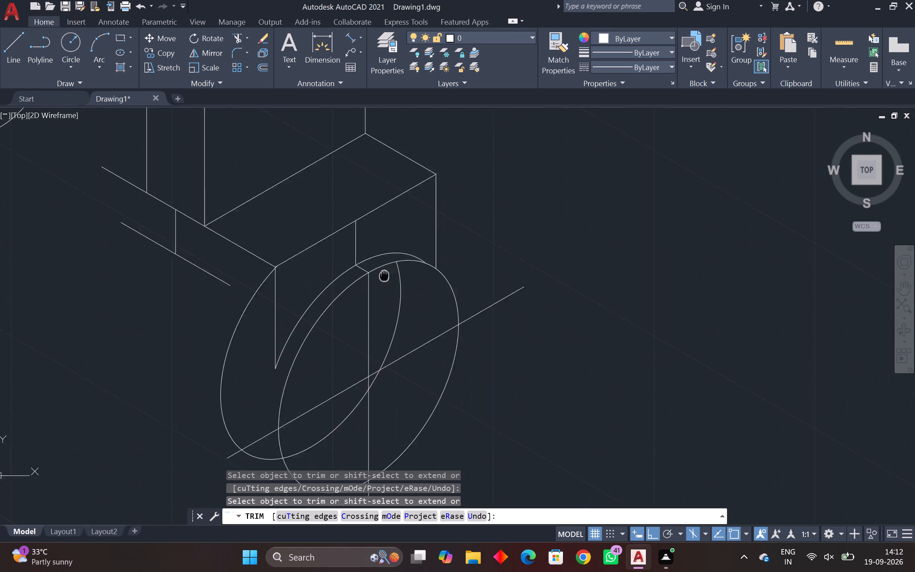
pyautogui.moveTo(380, 261); pyautogui.dragTo(373, 242, button='middle')
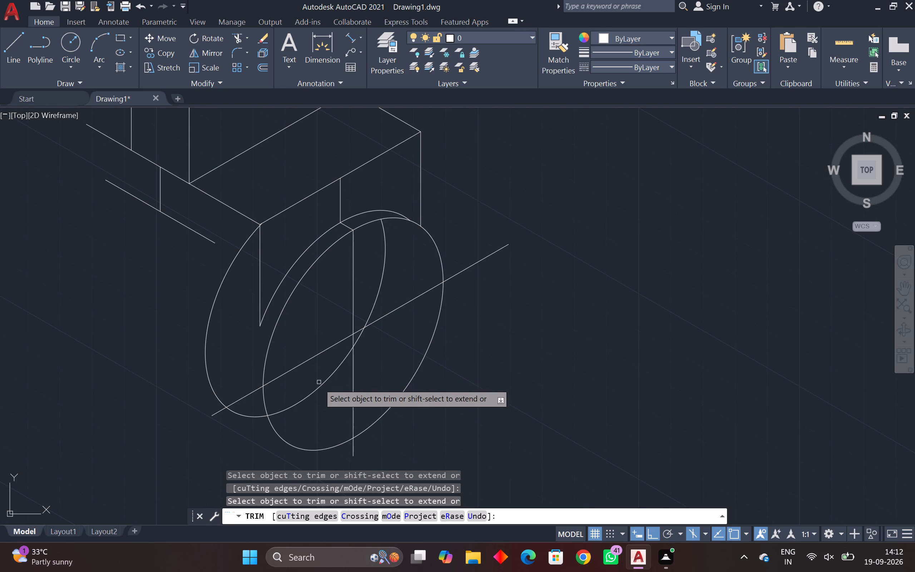
pyautogui.click(318, 390)
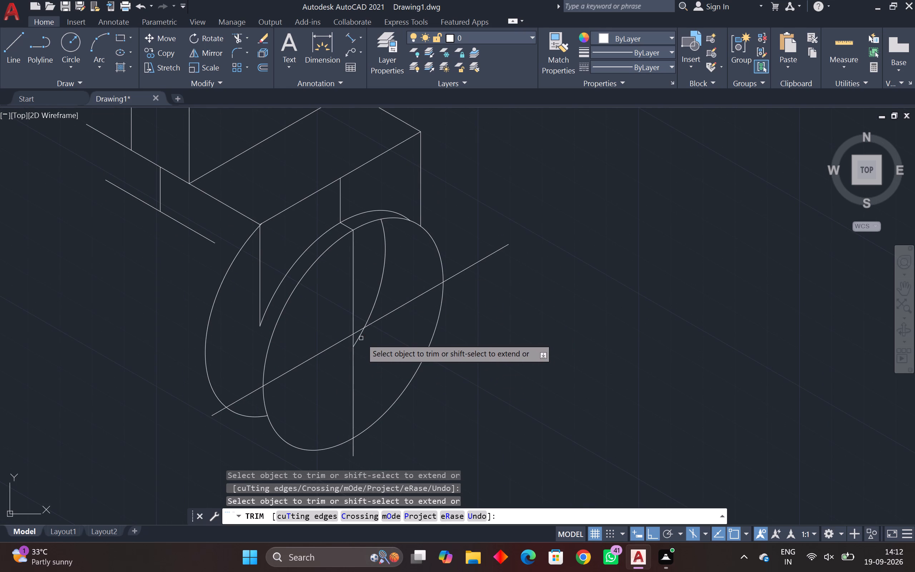
pyautogui.click(360, 338)
pyautogui.click(373, 306)
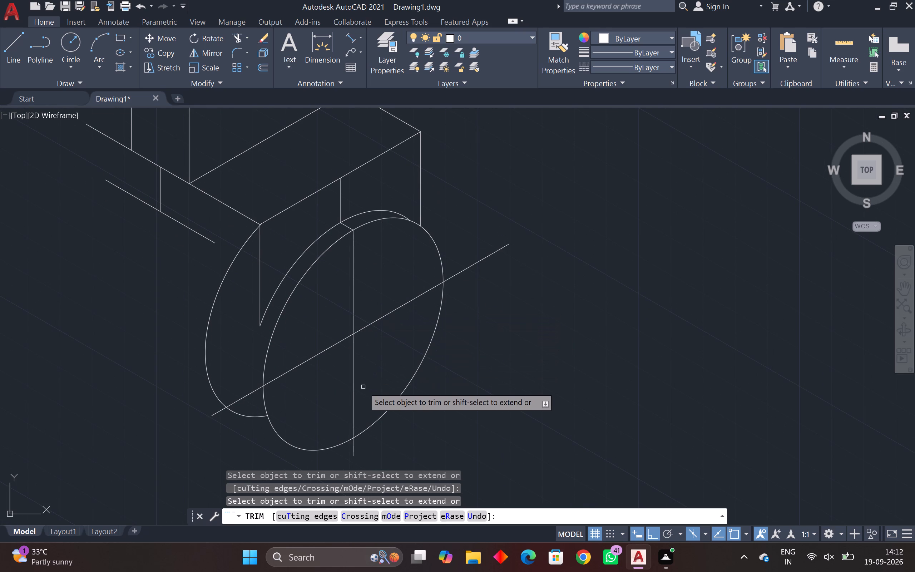
# Trim the ends of the 30° centre lines and the vertical centre line that extend outside the front isocircle.
pyautogui.click(215, 415)
pyautogui.click(236, 402)
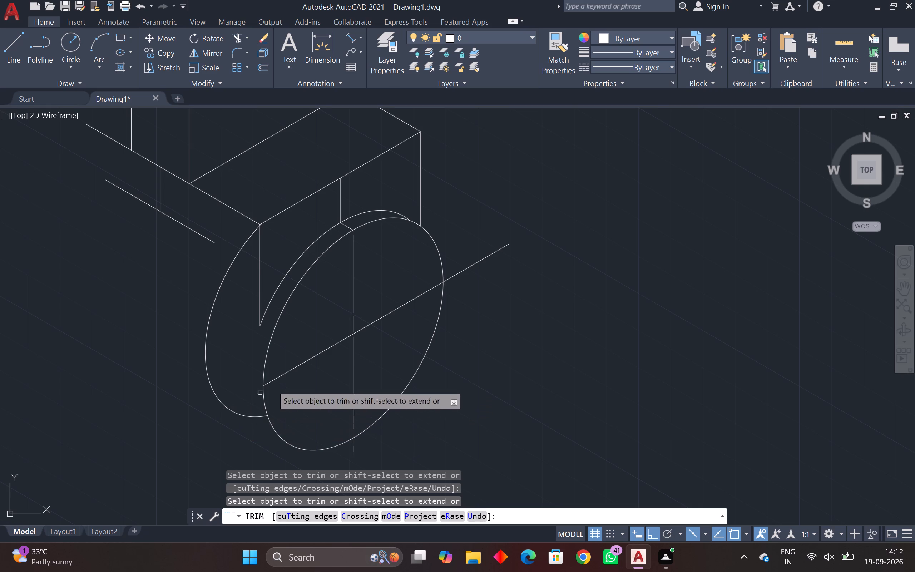
pyautogui.click(467, 268)
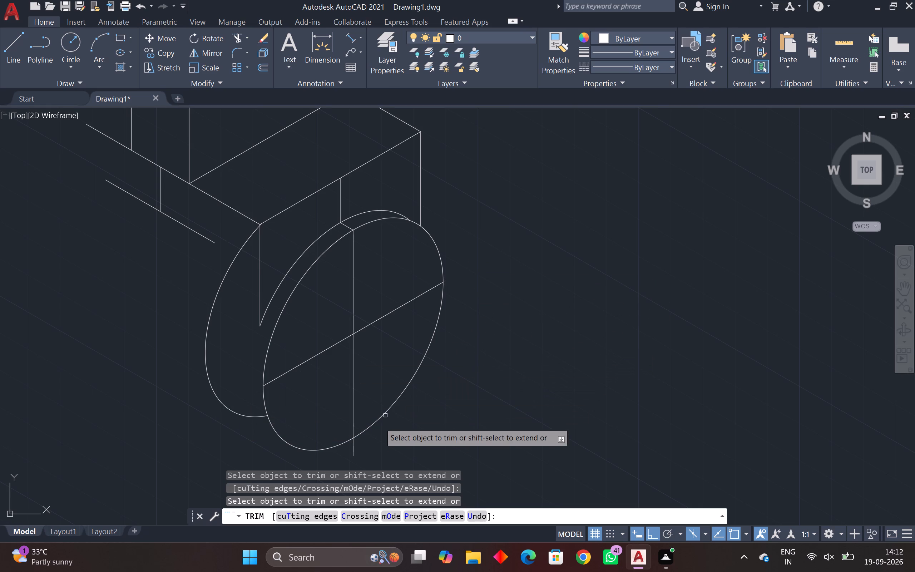
pyautogui.click(354, 452)
pyautogui.press('Escape')
pyautogui.press('Escape')
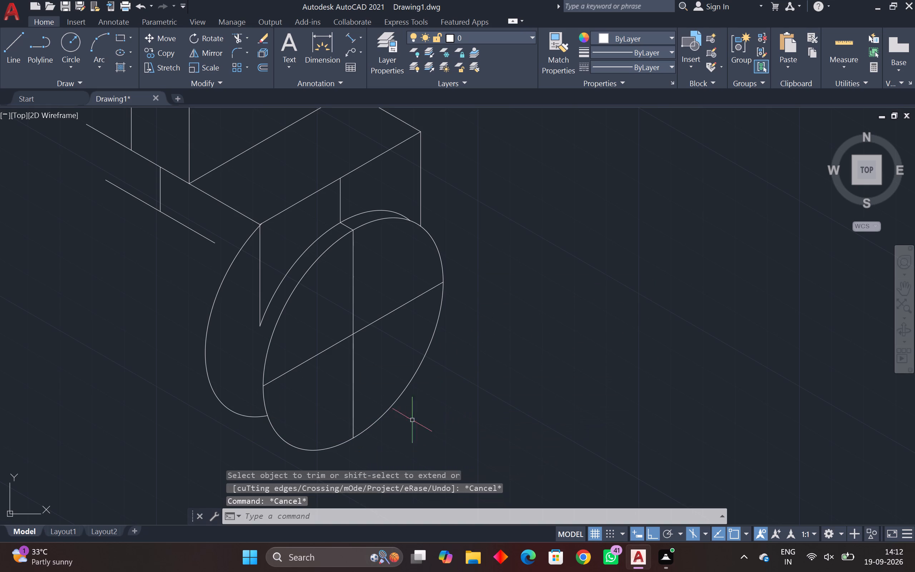
# Draw an edge line along the 150° direction from the front isocircle's lower edge to the copied isocircle's lower edge.
pyautogui.press('l')
pyautogui.press('space')
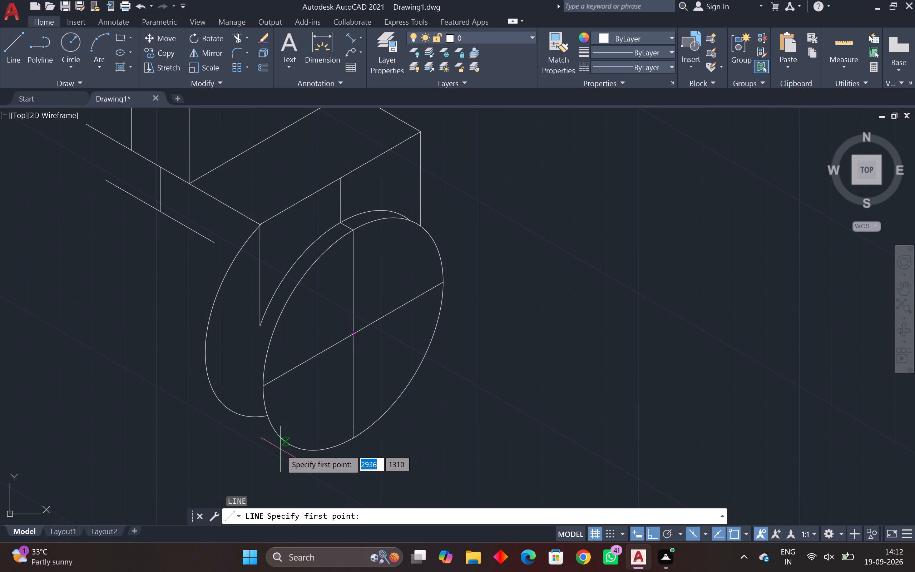
pyautogui.click(288, 443)
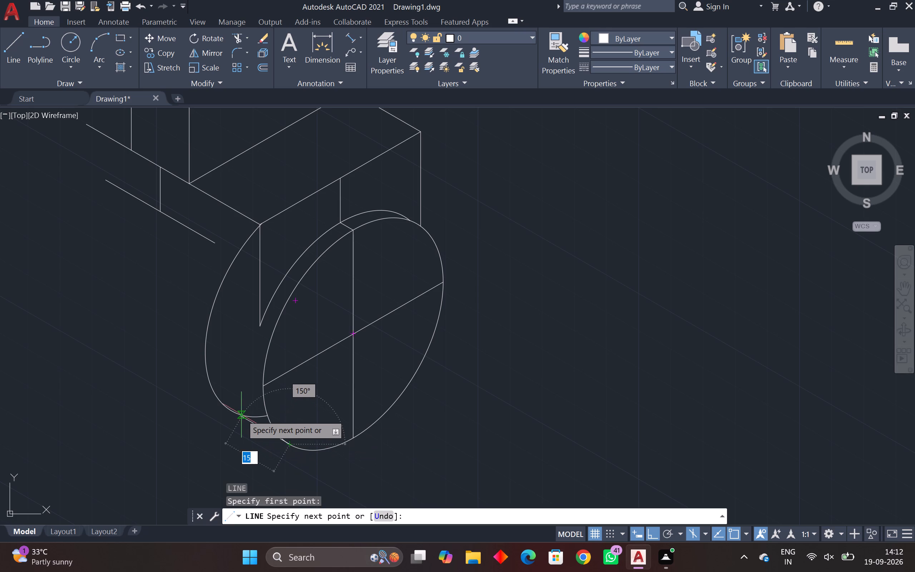
pyautogui.click(230, 410)
pyautogui.press('Escape')
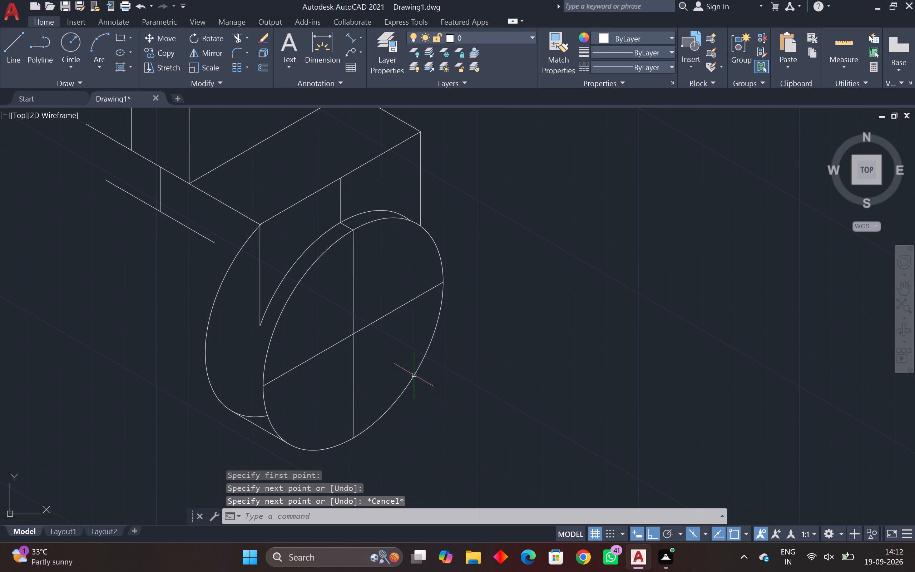
pyautogui.press('space')
pyautogui.press('Escape')
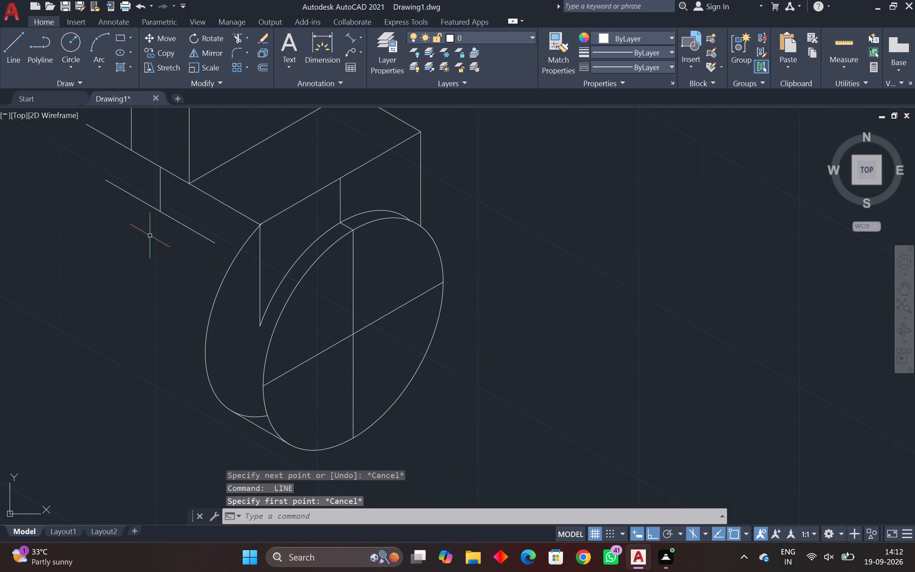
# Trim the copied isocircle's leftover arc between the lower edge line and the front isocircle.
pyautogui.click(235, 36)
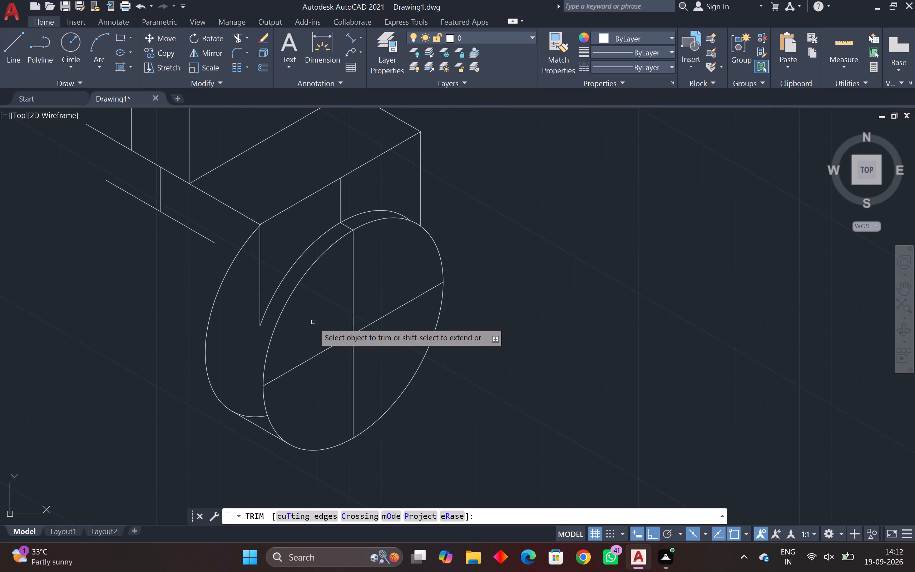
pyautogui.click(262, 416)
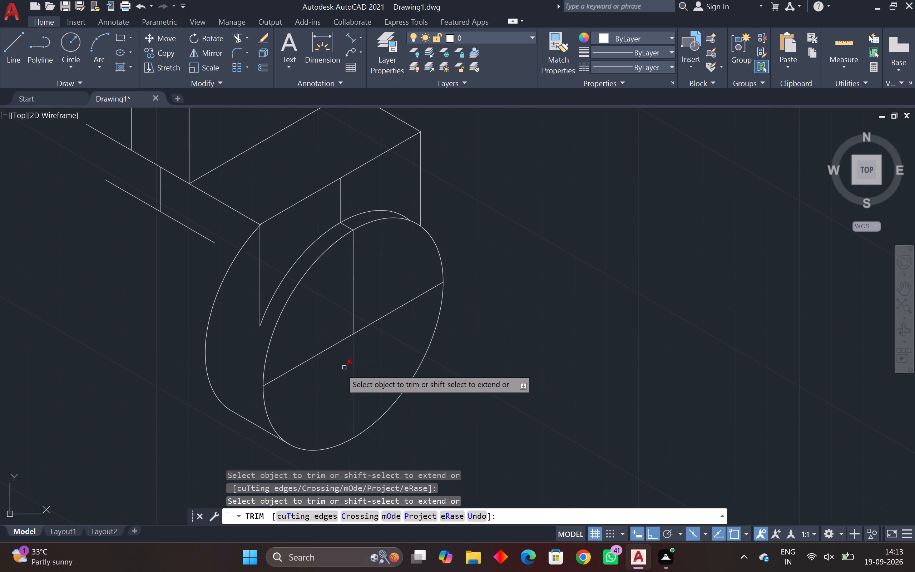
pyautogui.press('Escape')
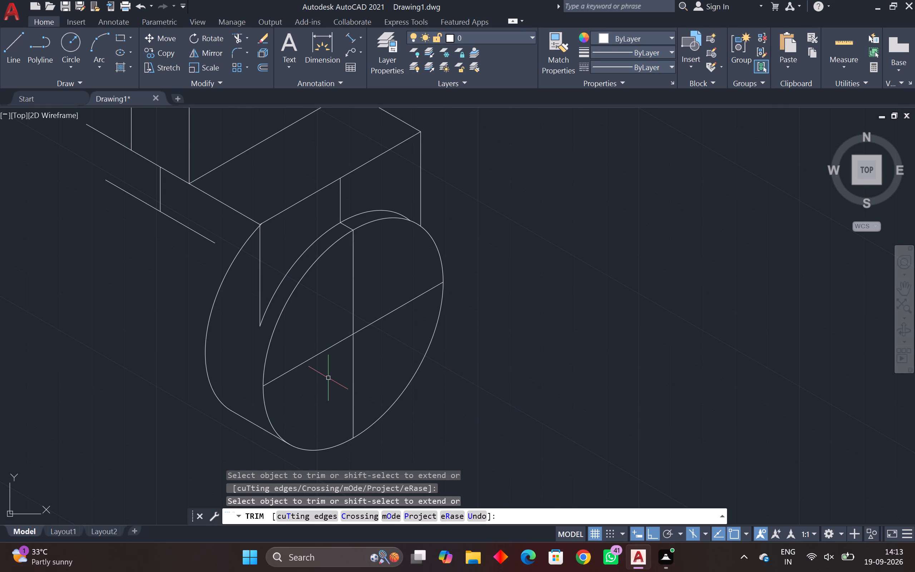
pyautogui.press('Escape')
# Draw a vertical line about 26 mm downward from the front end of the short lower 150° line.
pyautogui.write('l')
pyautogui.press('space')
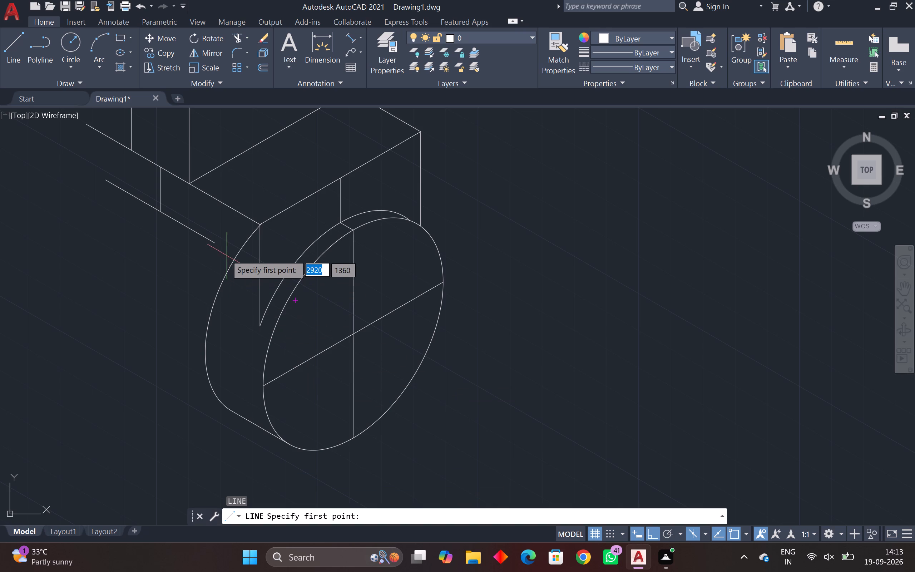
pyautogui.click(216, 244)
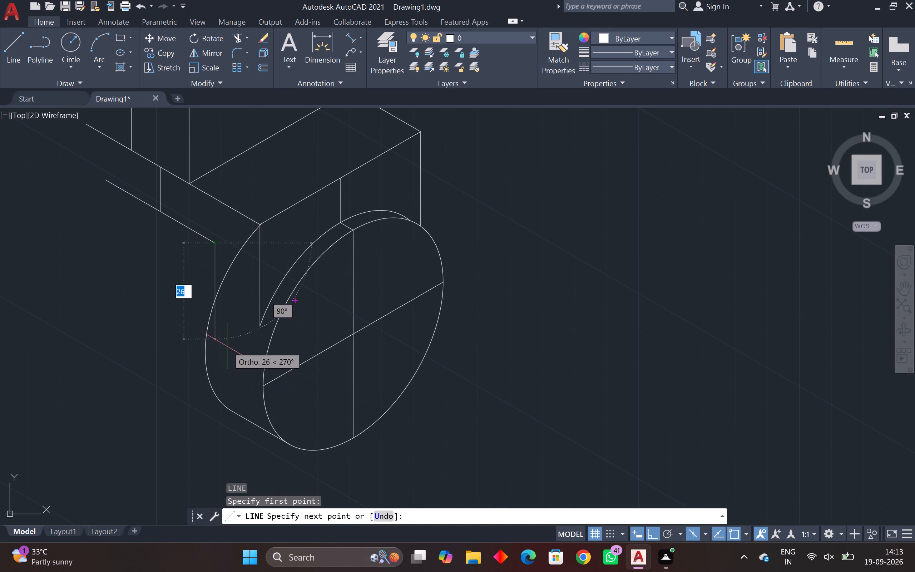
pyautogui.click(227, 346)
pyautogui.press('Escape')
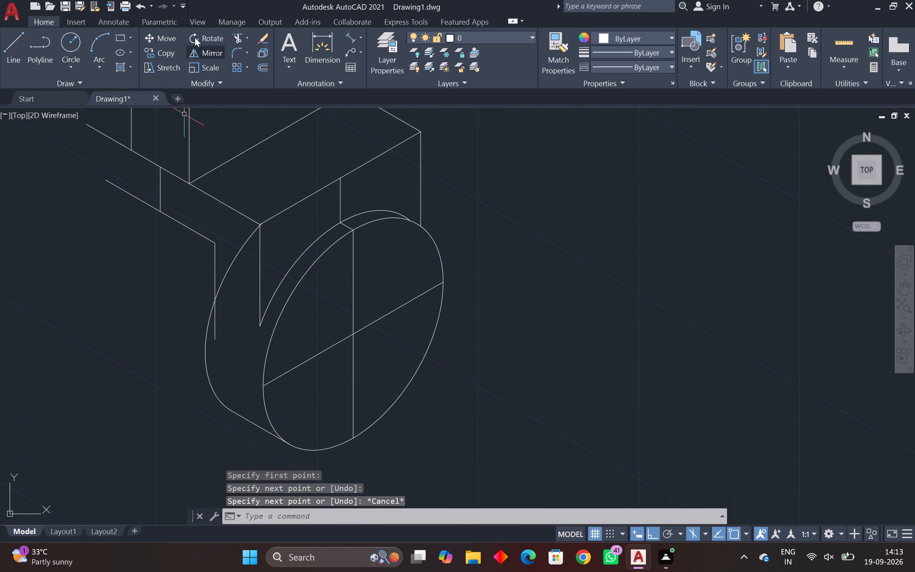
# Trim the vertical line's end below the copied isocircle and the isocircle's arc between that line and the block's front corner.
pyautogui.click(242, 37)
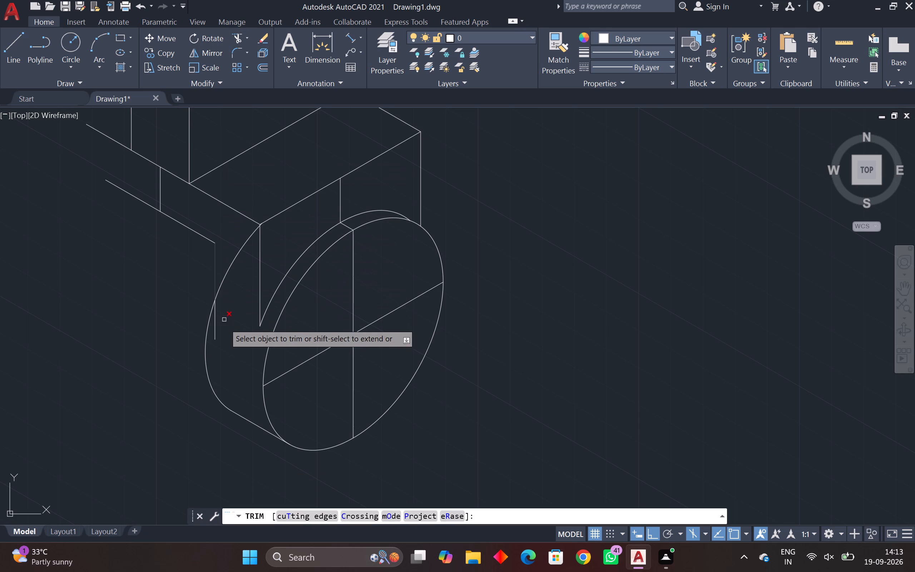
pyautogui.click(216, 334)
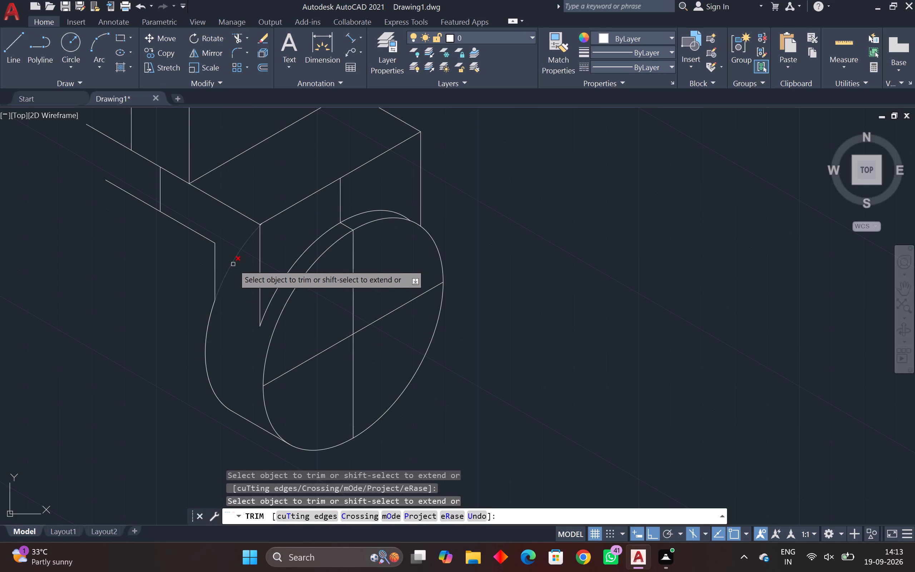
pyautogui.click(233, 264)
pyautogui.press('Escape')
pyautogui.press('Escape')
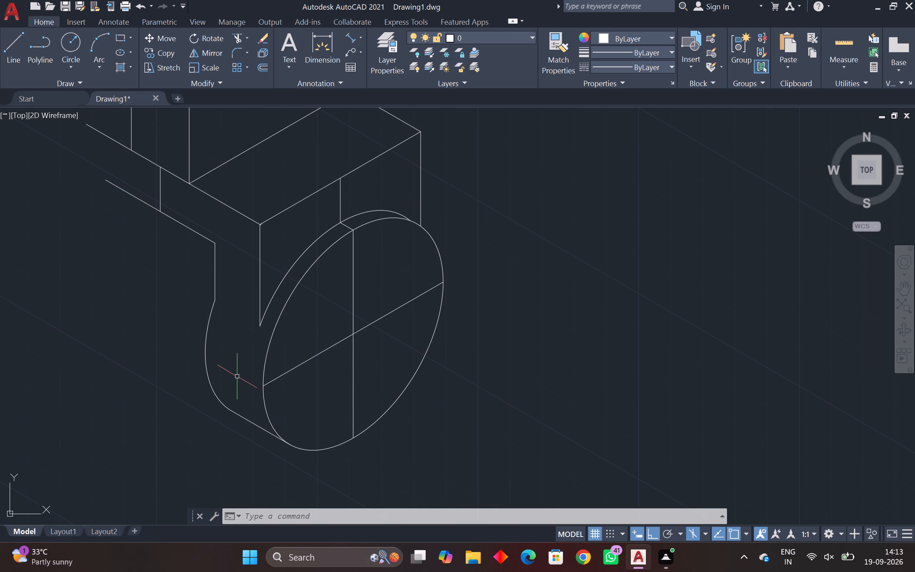
# Undo the recent trims and lines back to the full, untrimmed copied isocircle behind the front isocircle.
pyautogui.hotkey('ctrl', 'z')
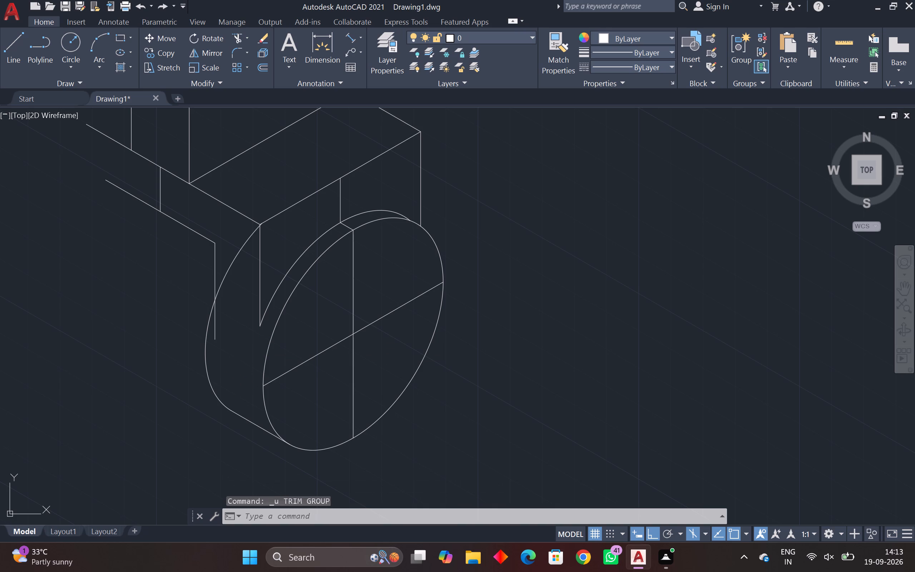
pyautogui.hotkey('ctrl', 'z')
pyautogui.hotkey('ctrl', 'z')
pyautogui.hotkey('ctrl', 'z')
pyautogui.hotkey('ctrl', 'z')
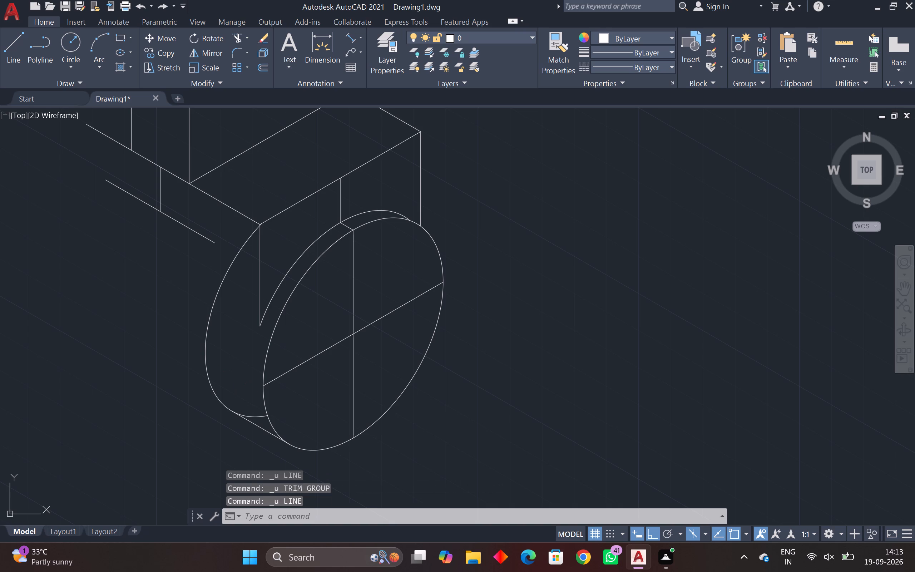
pyautogui.hotkey('ctrl', 'z')
pyautogui.hotkey('ctrl', 'z')
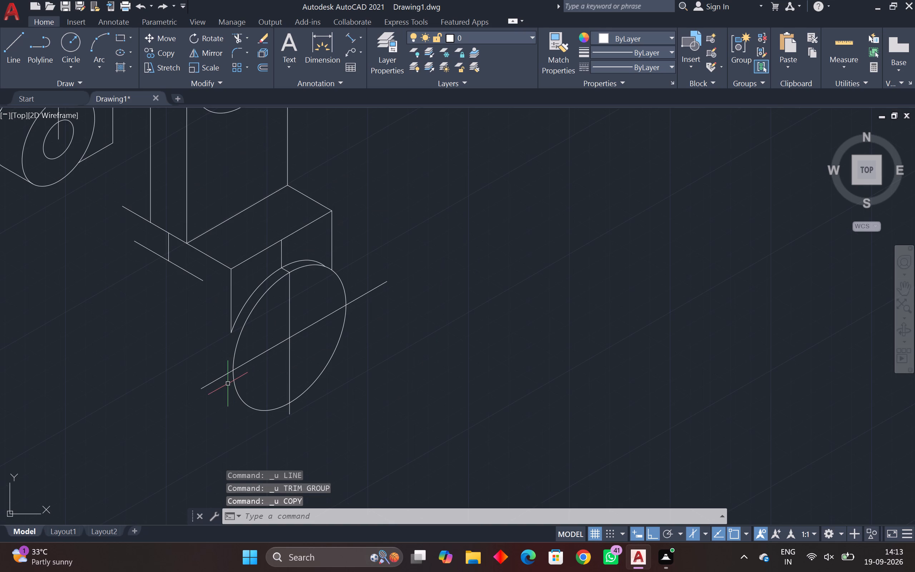
pyautogui.hotkey('ctrl', 'y')
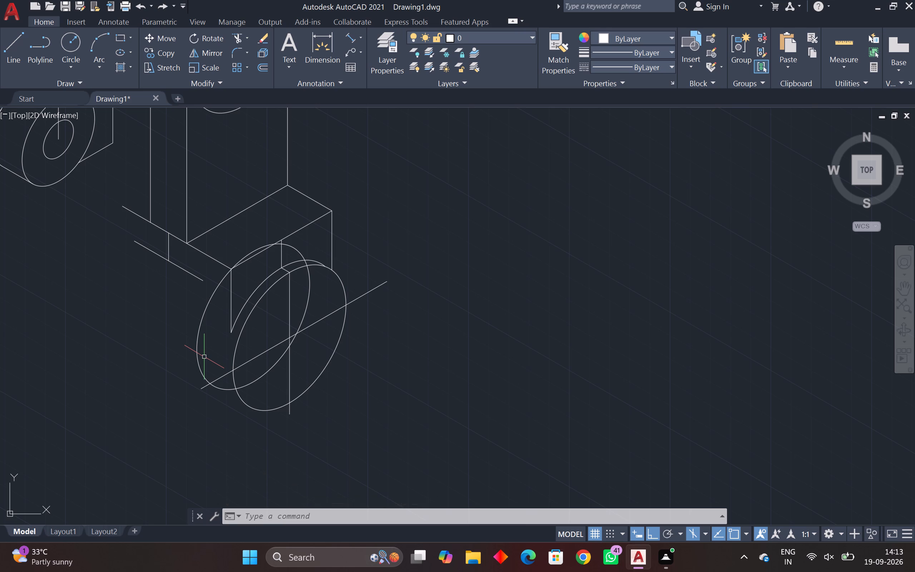
# Copy the isocircle behind the front one 34 mm along the 150° direction from its centre.
pyautogui.click(204, 350)
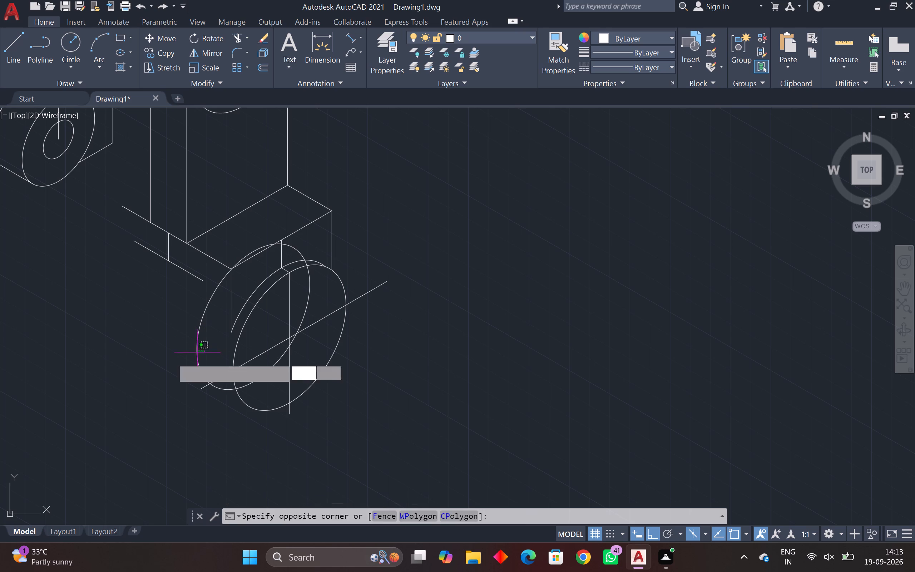
pyautogui.click(168, 360)
pyautogui.press('c')
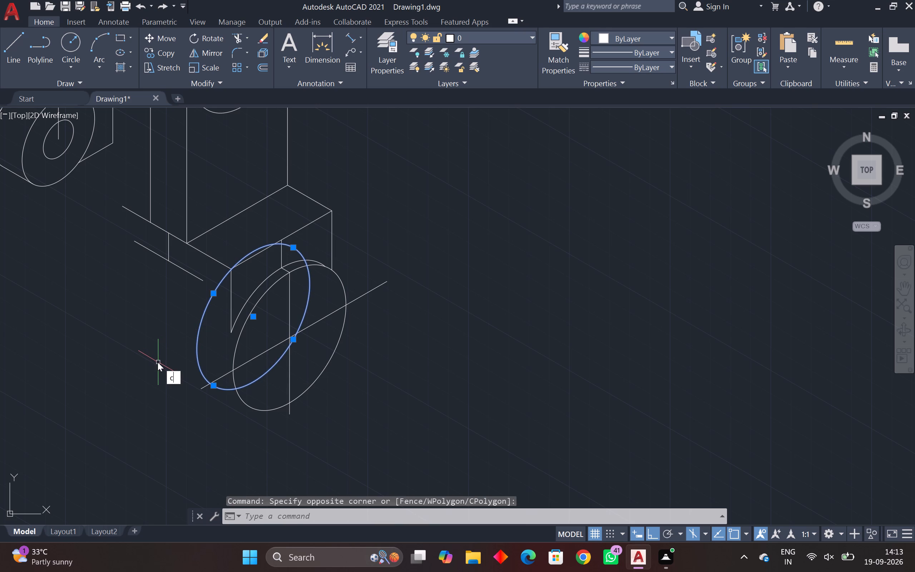
pyautogui.press('o')
pyautogui.press('Return')
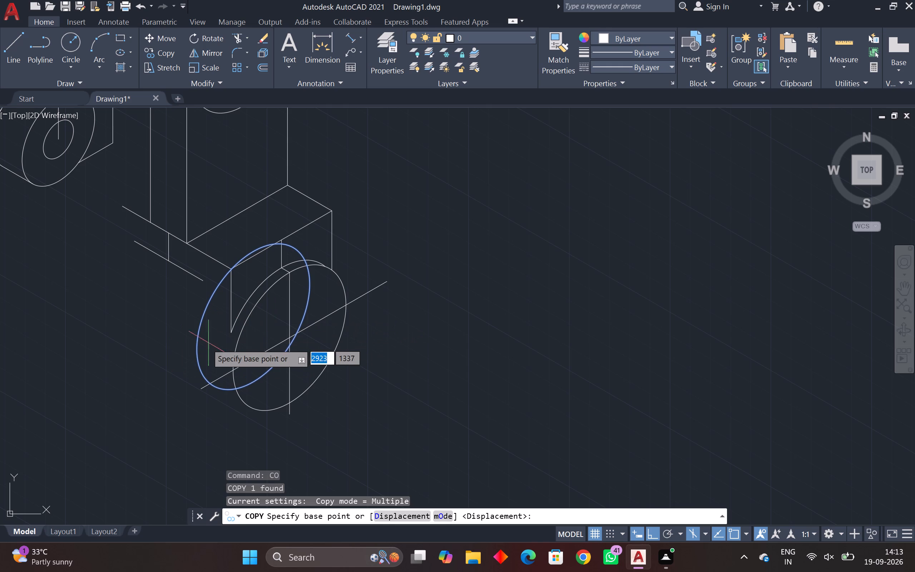
pyautogui.click(253, 319)
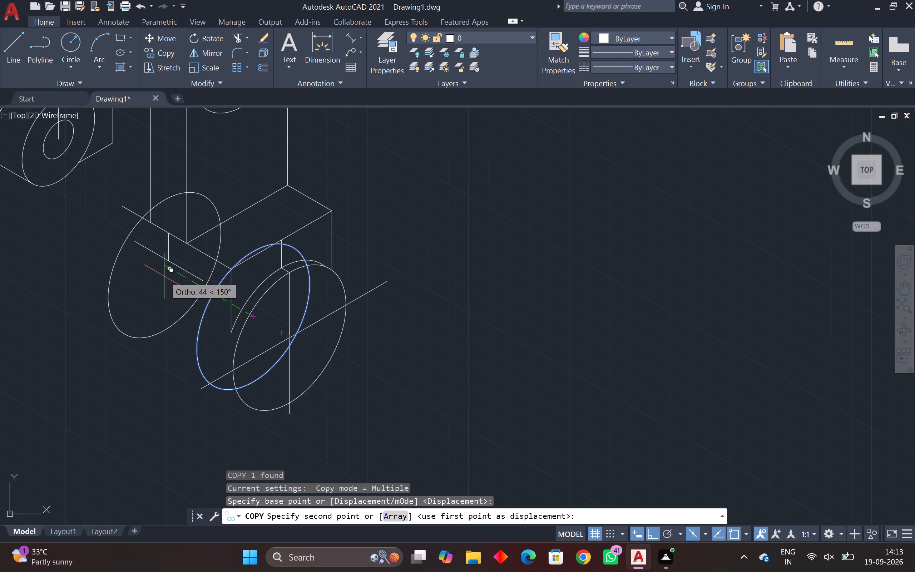
pyautogui.write('34')
pyautogui.press('Return')
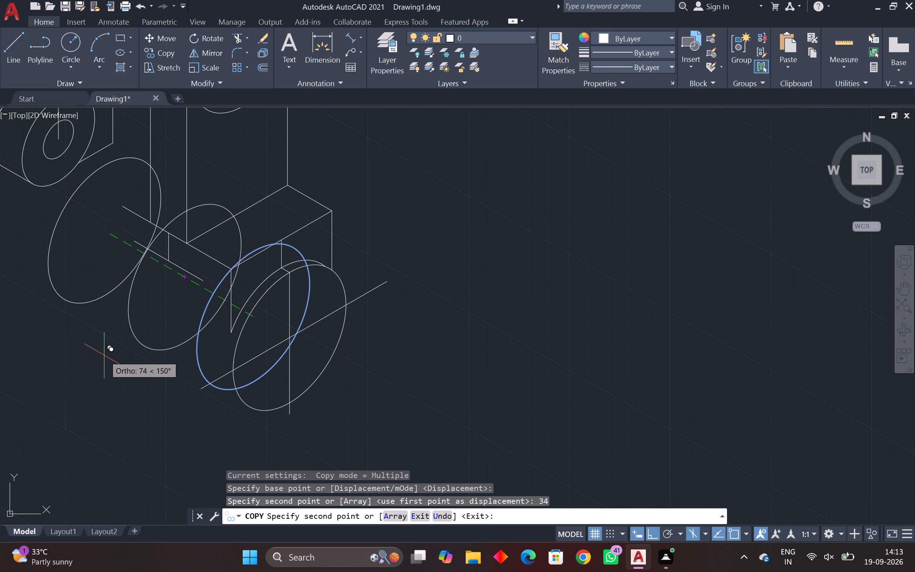
pyautogui.press('Escape')
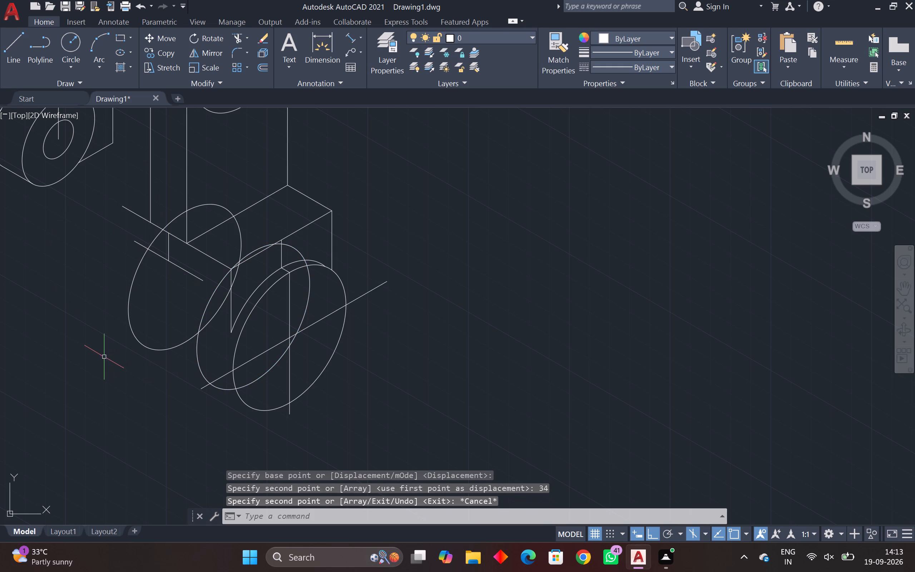
# Copy the new 34 mm offset isocircle a further 18 mm along the 150° direction from its centre.
pyautogui.moveTo(152, 325); pyautogui.dragTo(139, 332)
pyautogui.click(102, 347)
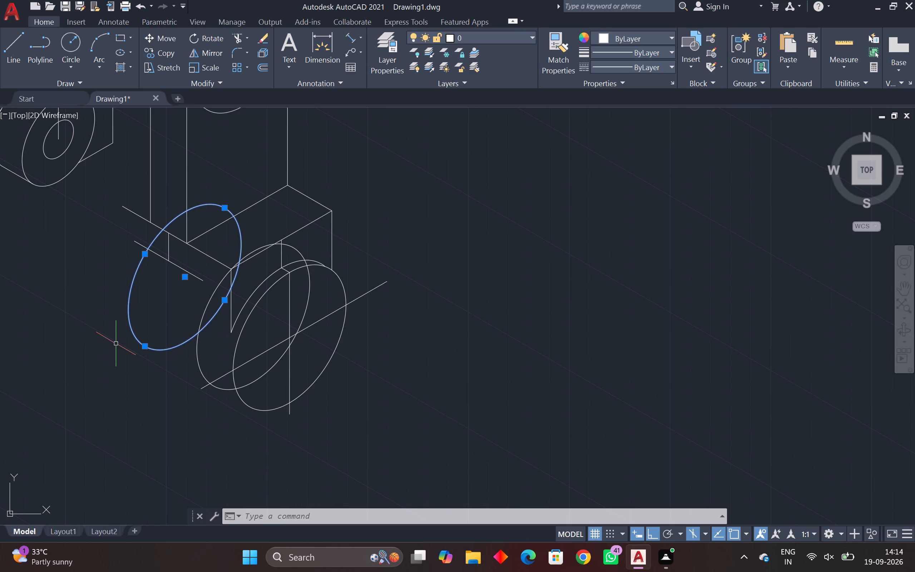
pyautogui.press('c')
pyautogui.press('o')
pyautogui.press('Return')
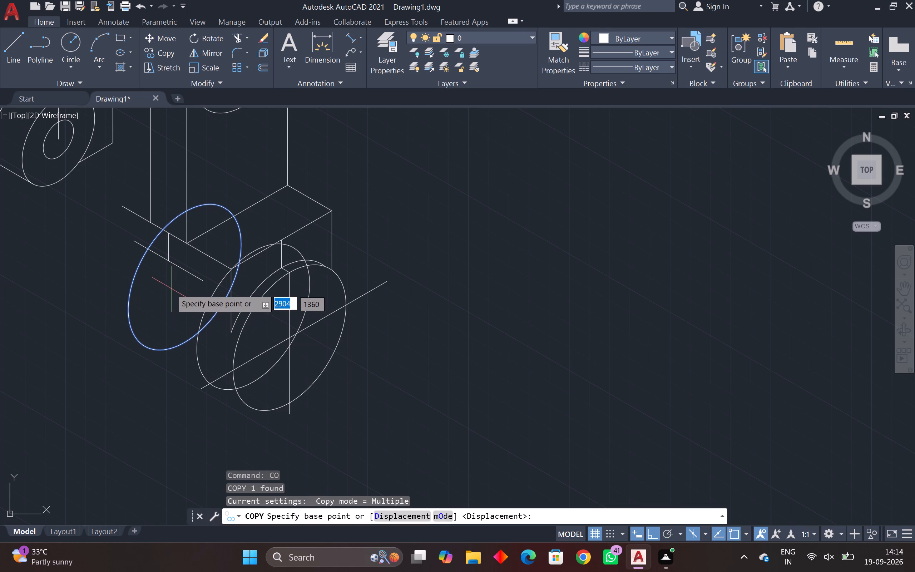
pyautogui.click(187, 278)
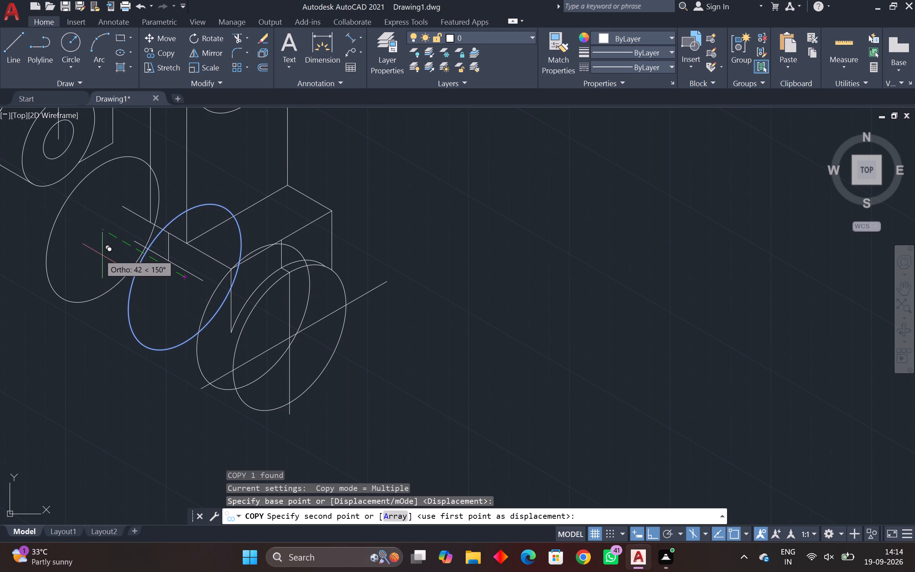
pyautogui.write('18')
pyautogui.press('Return')
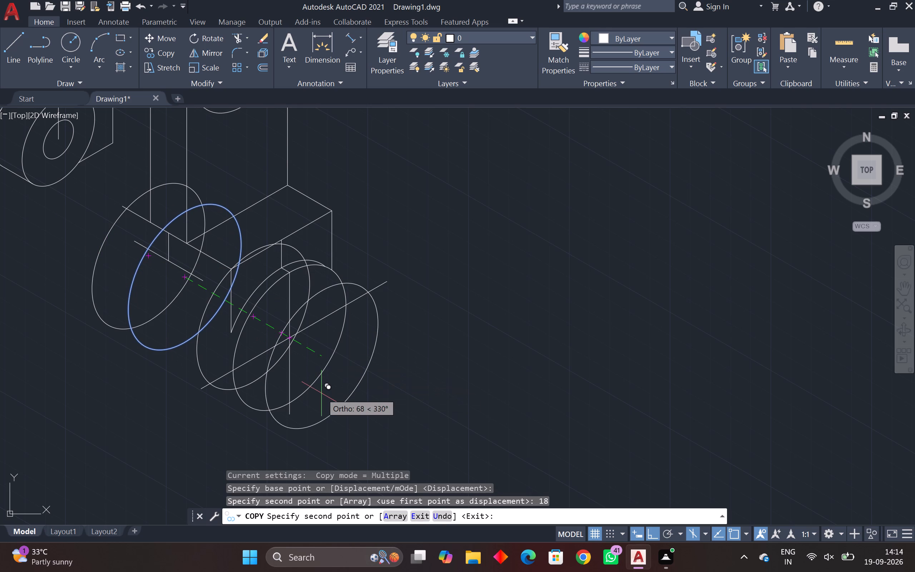
pyautogui.press('Escape')
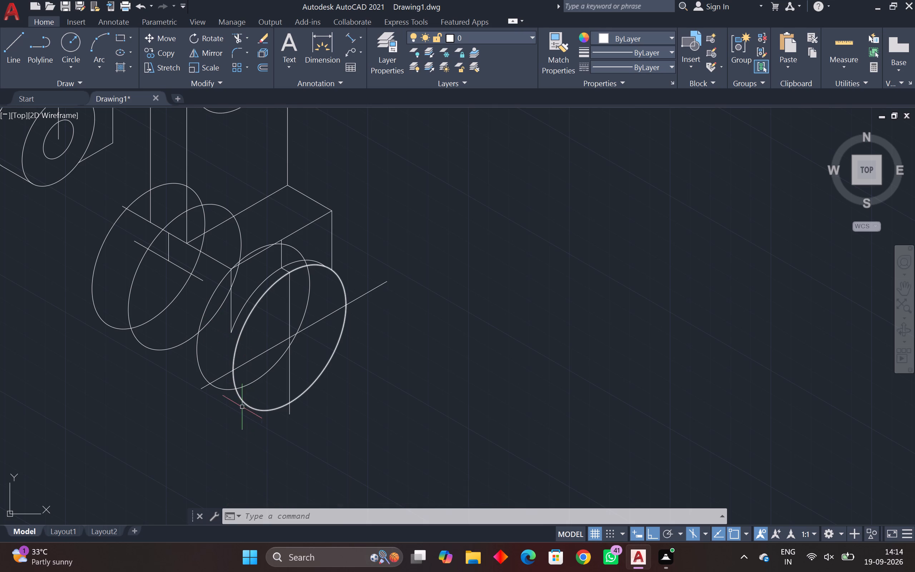
# Trim the ends of the 30° centre line and the vertical centre line that extend outside the front isocircle.
pyautogui.click(237, 36)
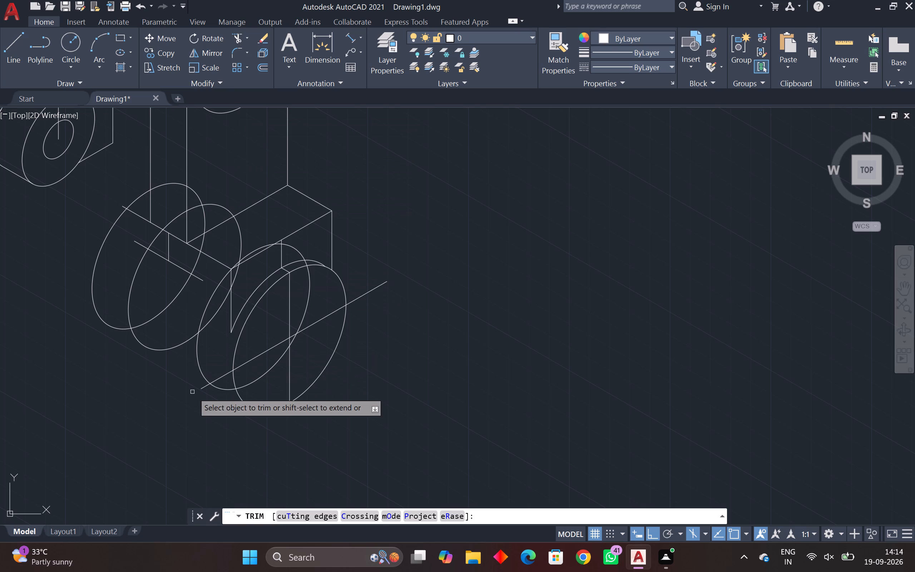
pyautogui.click(203, 389)
pyautogui.click(218, 378)
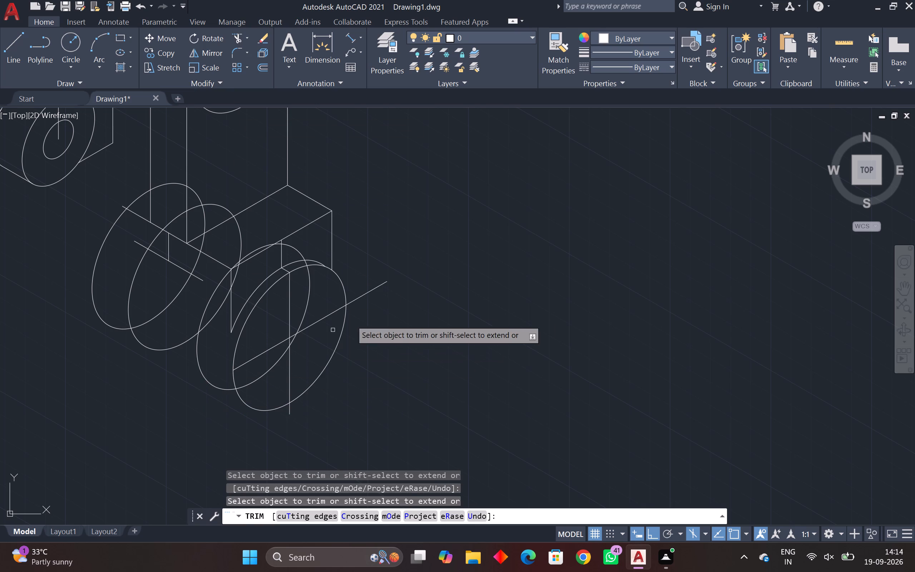
pyautogui.click(366, 295)
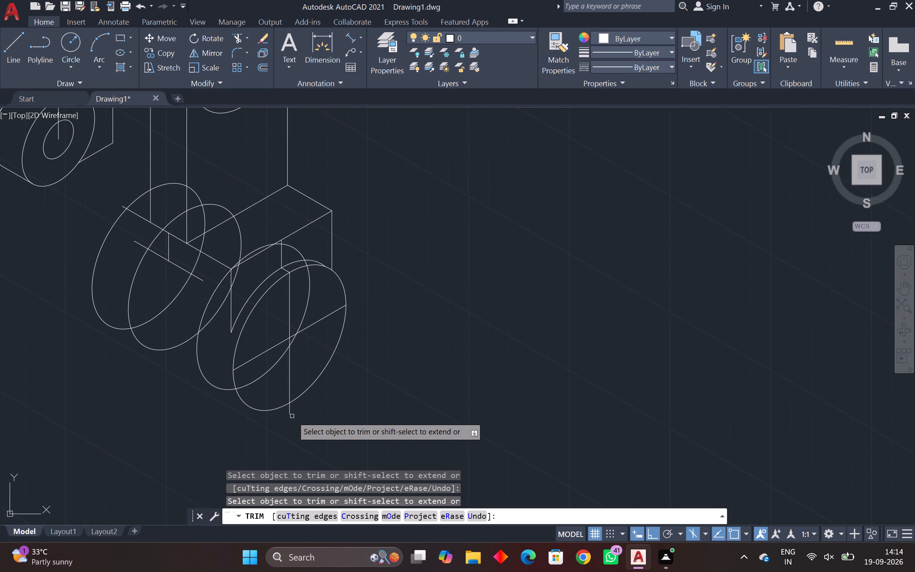
pyautogui.click(291, 413)
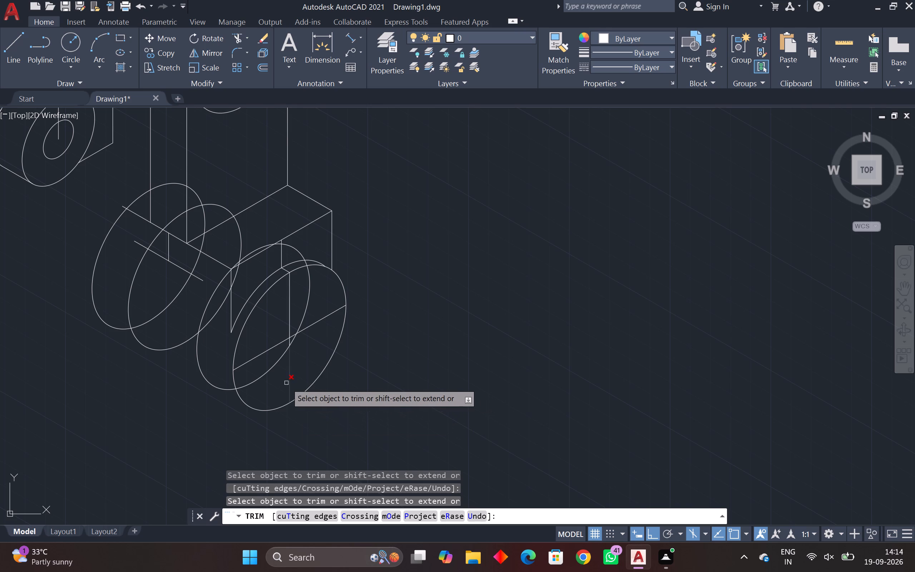
# Trim the portions of the isocircle directly behind that lie inside the front isocircle.
pyautogui.click(266, 375)
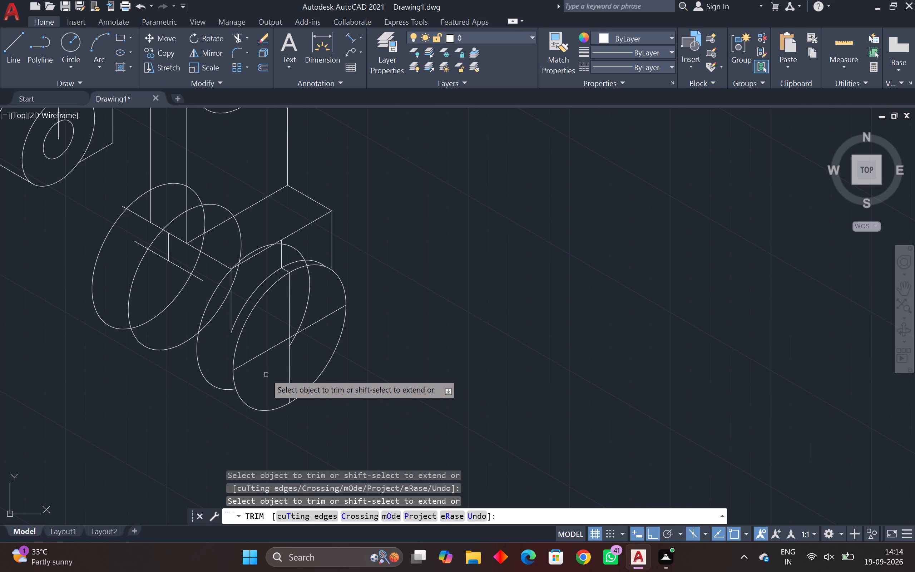
pyautogui.scroll(3, 301, 348)
pyautogui.click(267, 317)
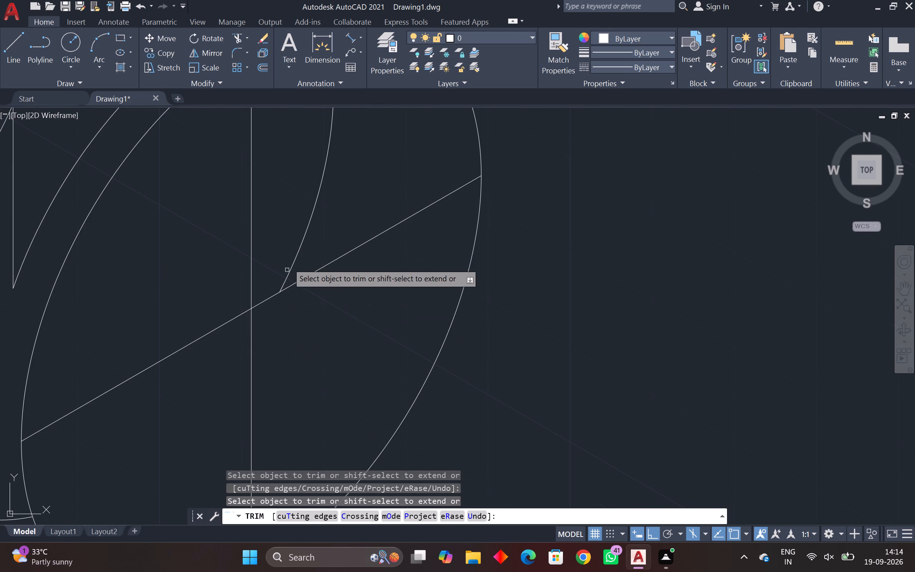
pyautogui.click(294, 258)
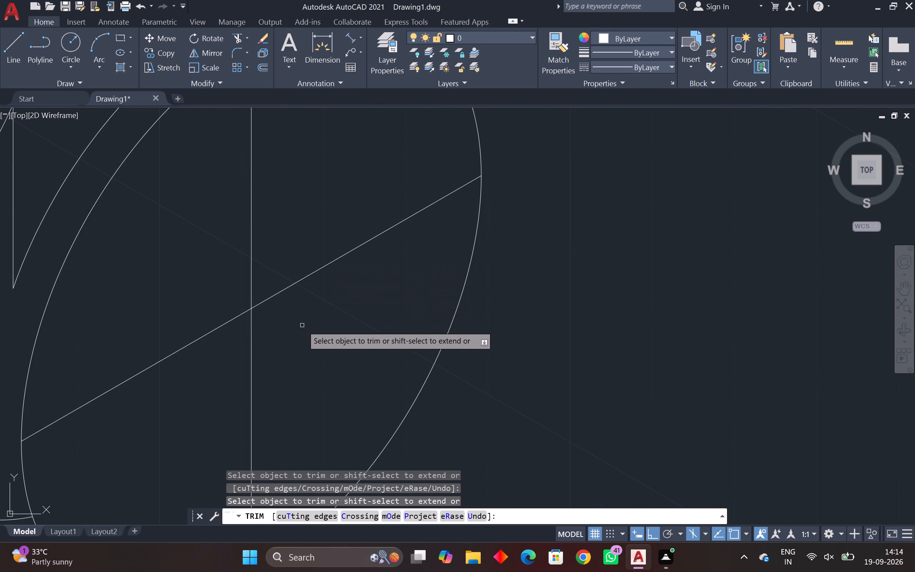
# Trim the upper arc of the isocircle 18 mm behind the front one where it crosses the plate's side face and long bottom edge.
pyautogui.scroll(-2, 302, 325)
pyautogui.moveTo(302, 325); pyautogui.dragTo(306, 397, button='middle')
pyautogui.scroll(2, 312, 273)
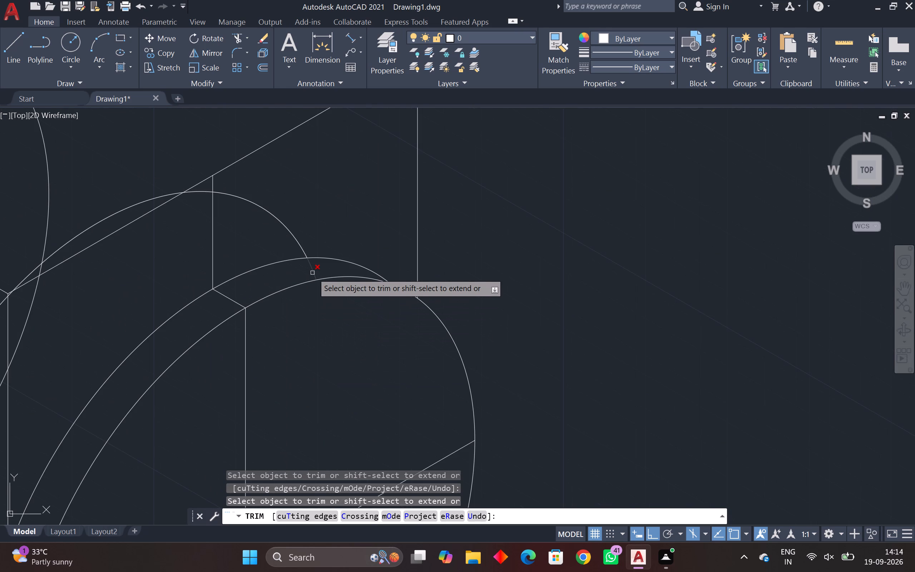
pyautogui.click(312, 273)
pyautogui.click(302, 248)
pyautogui.scroll(-1, 302, 248)
pyautogui.moveTo(302, 248); pyautogui.dragTo(358, 342, button='middle')
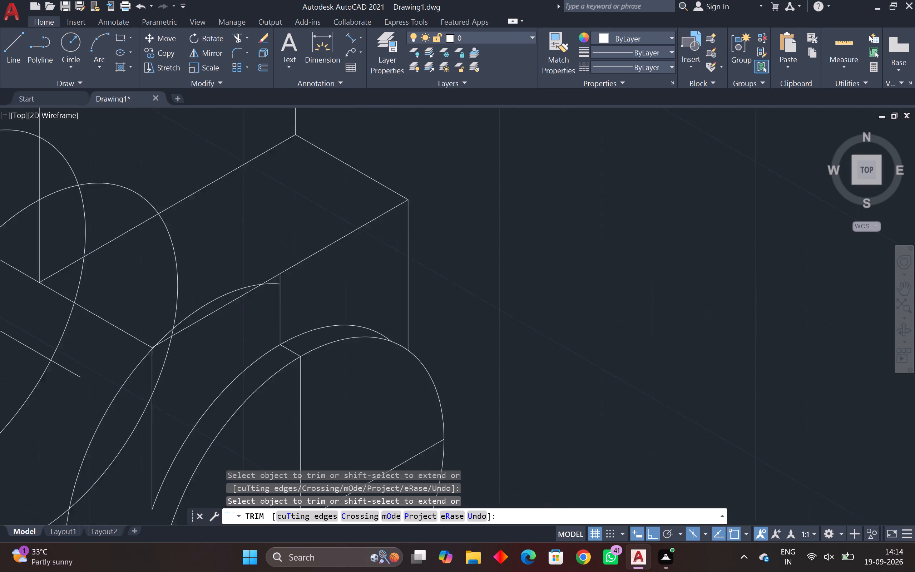
pyautogui.moveTo(358, 342); pyautogui.dragTo(378, 357, button='middle')
pyautogui.scroll(3, 280, 336)
pyautogui.moveTo(374, 301); pyautogui.dragTo(369, 302)
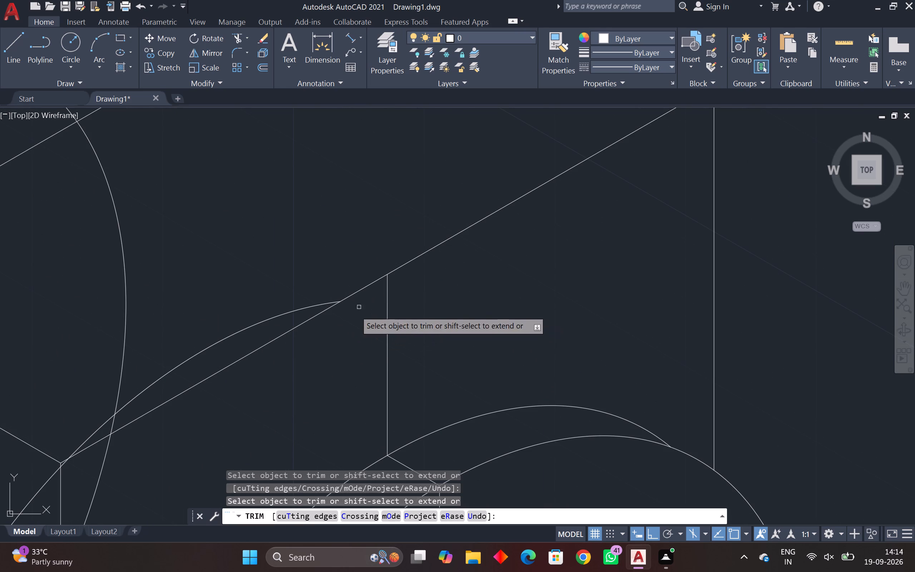
pyautogui.click(289, 312)
# Trim the leftover arc pieces of that same isocircle at the plate's near corner, back to the vertical edge.
pyautogui.scroll(-2, 278, 317)
pyautogui.moveTo(278, 317); pyautogui.dragTo(375, 257, button='middle')
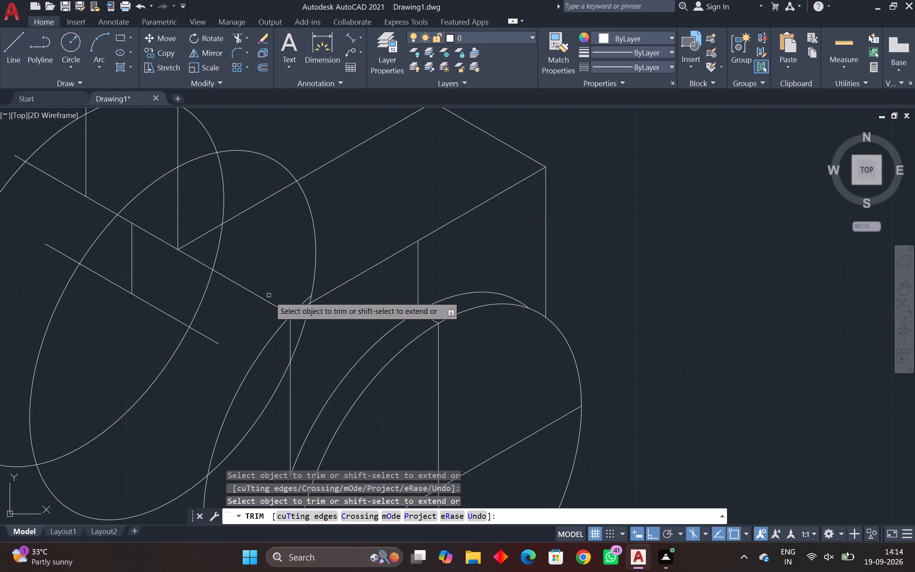
pyautogui.scroll(3, 318, 299)
pyautogui.click(292, 298)
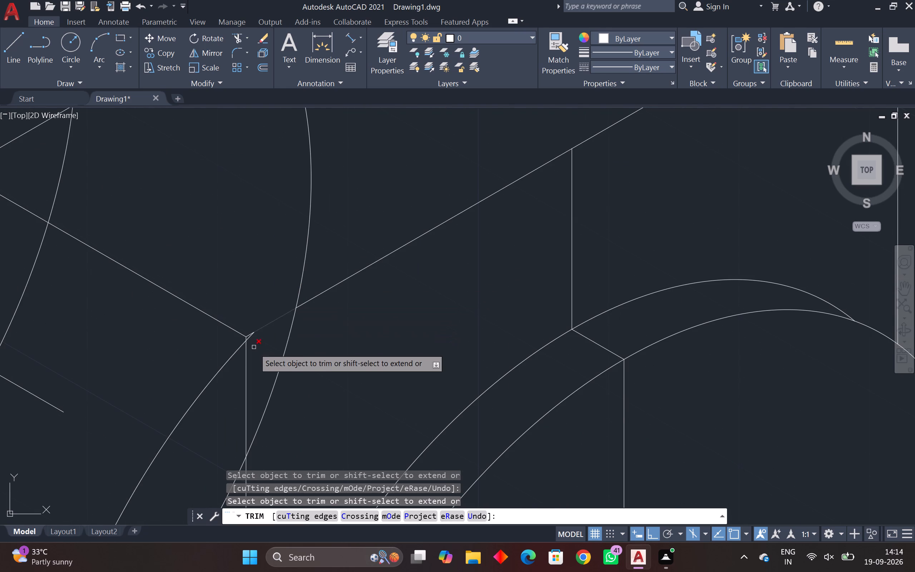
pyautogui.scroll(4, 254, 348)
pyautogui.click(232, 307)
pyautogui.scroll(-3, 244, 330)
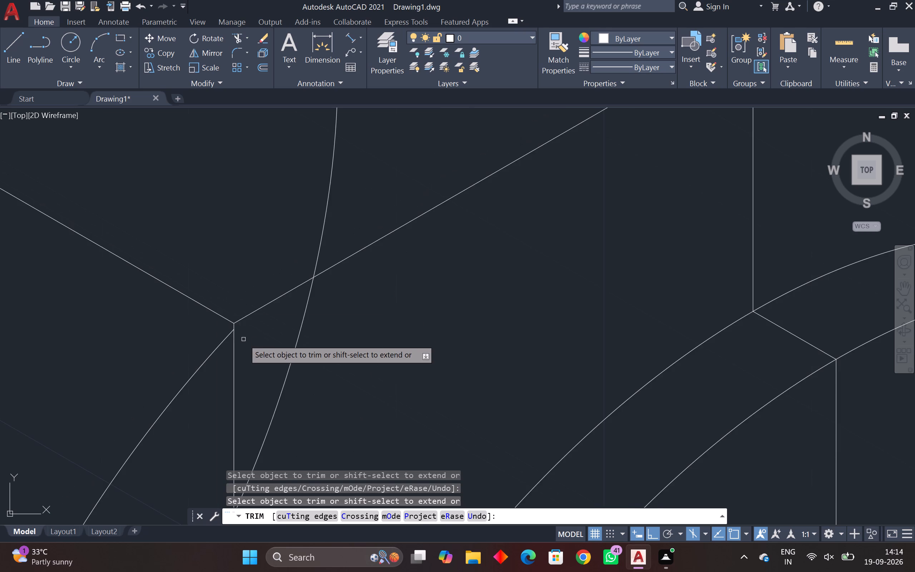
pyautogui.scroll(-2, 243, 339)
pyautogui.moveTo(244, 339); pyautogui.dragTo(440, 200, button='middle')
pyautogui.scroll(-2, 455, 230)
pyautogui.moveTo(455, 233); pyautogui.dragTo(421, 211, button='middle')
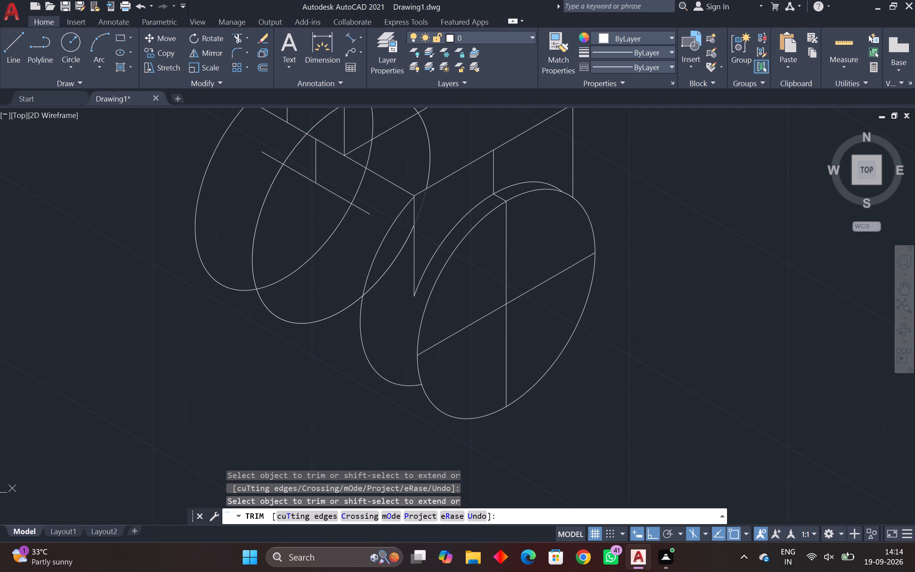
pyautogui.moveTo(421, 211); pyautogui.dragTo(416, 211, button='middle')
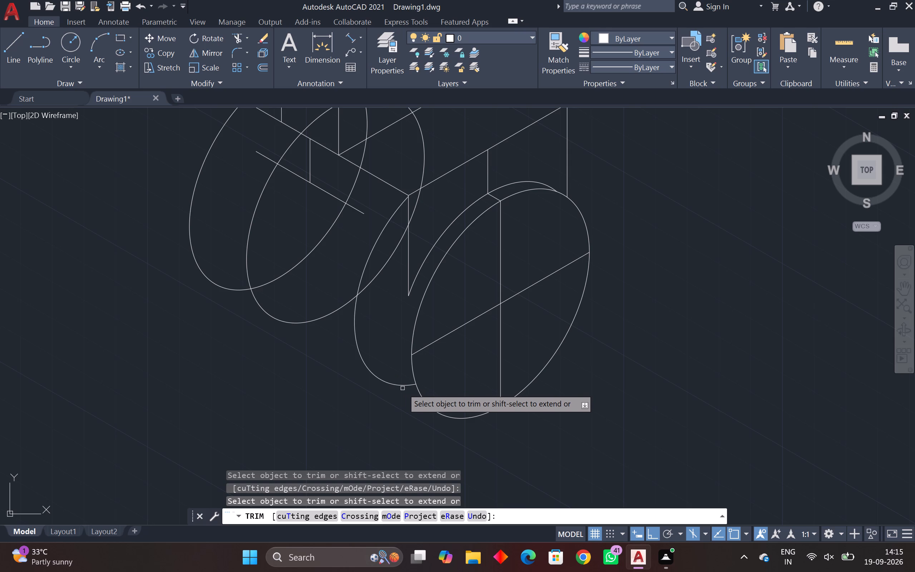
pyautogui.press('Escape')
pyautogui.press('Escape')
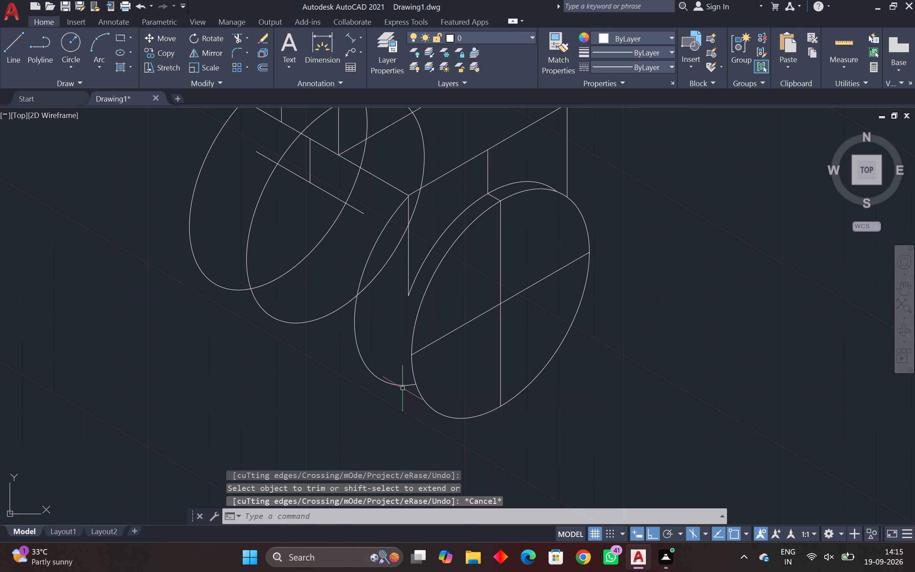
# Draw a vertical line down from the near end of the lower 330° line, reaching inside the second isocircle.
pyautogui.write('l')
pyautogui.press('space')
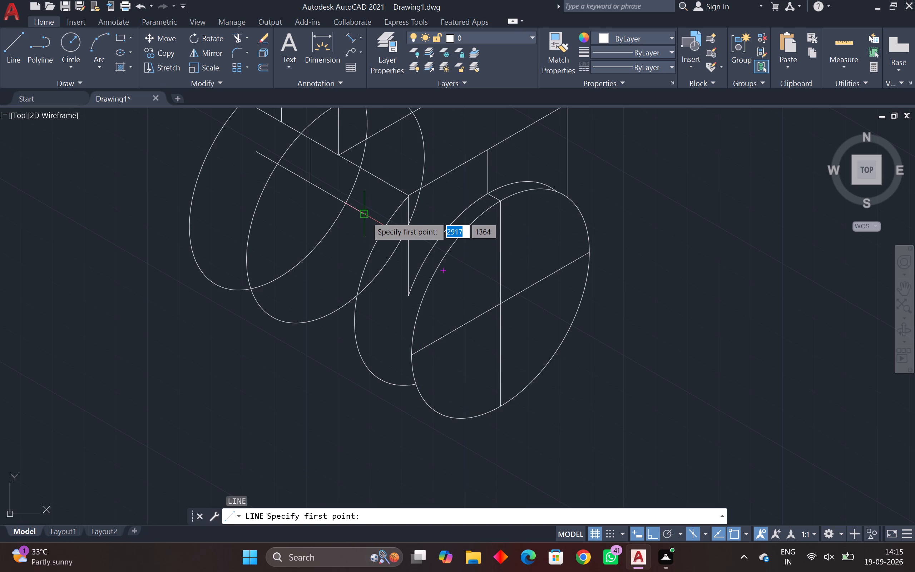
pyautogui.click(366, 216)
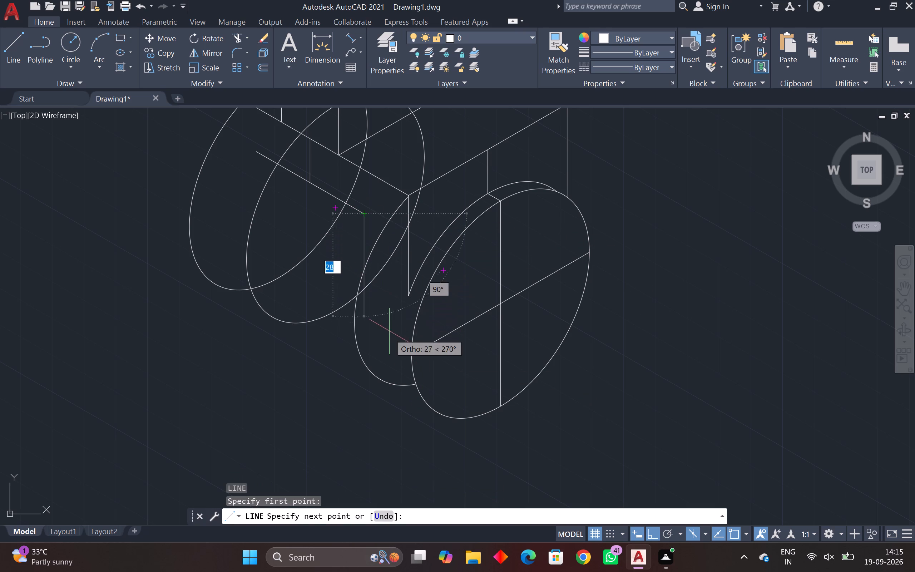
pyautogui.click(372, 331)
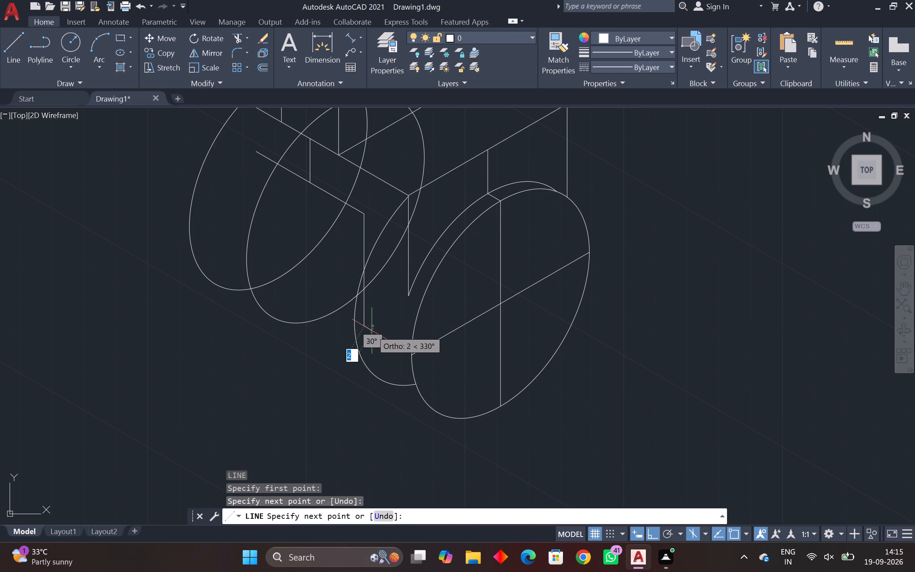
pyautogui.press('Escape')
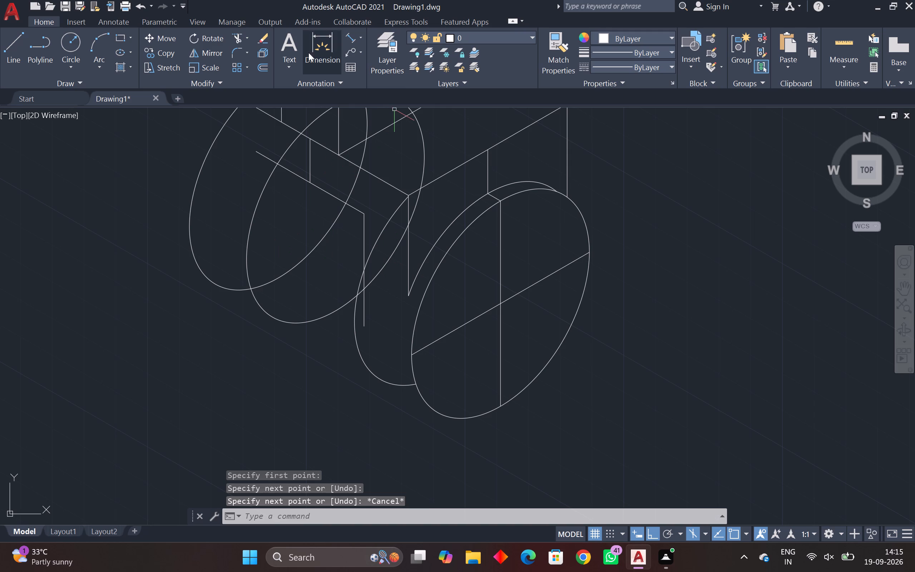
# Trim the lower end of the new vertical line back to the second isocircle's outline.
pyautogui.click(231, 31)
pyautogui.scroll(3, 367, 320)
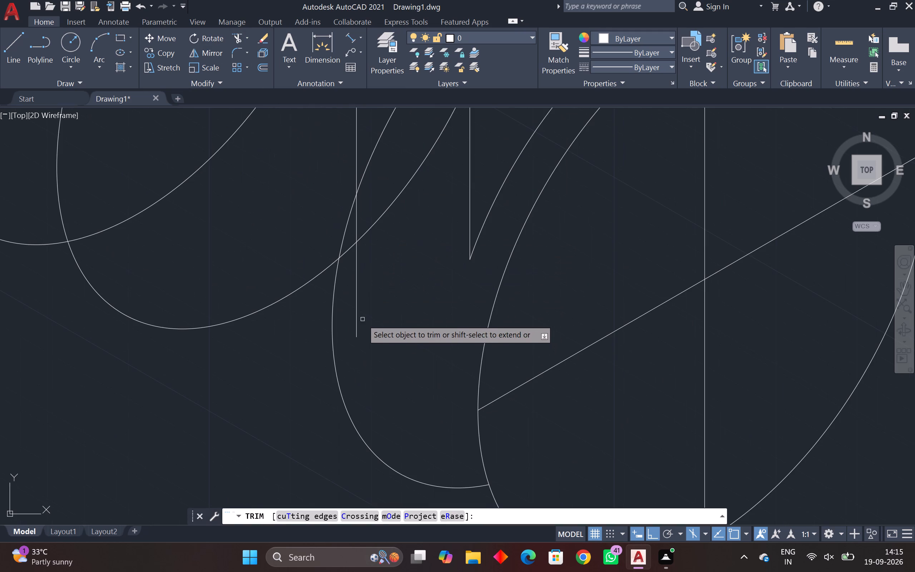
pyautogui.click(345, 318)
pyautogui.click(374, 298)
pyautogui.moveTo(370, 312); pyautogui.dragTo(405, 410, button='middle')
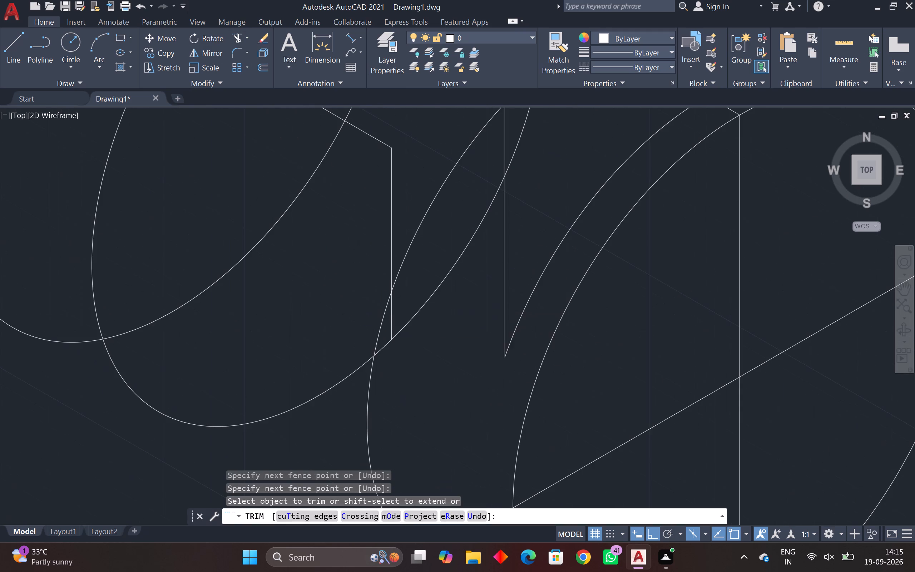
pyautogui.click(390, 320)
pyautogui.scroll(-2, 386, 315)
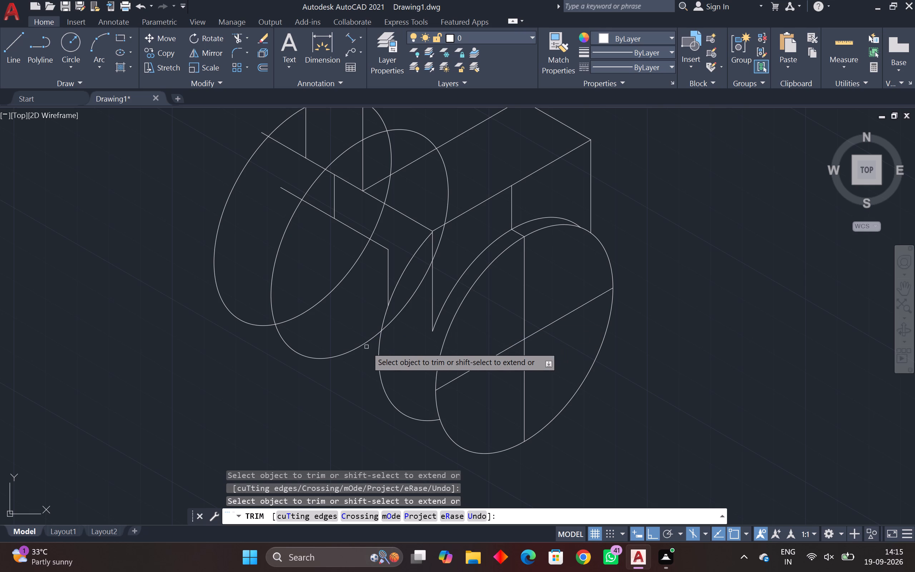
# Trim the third isocircle's arc from the second isocircle's outline, past the near vertical edge, to the inclined plate edge.
pyautogui.click(396, 315)
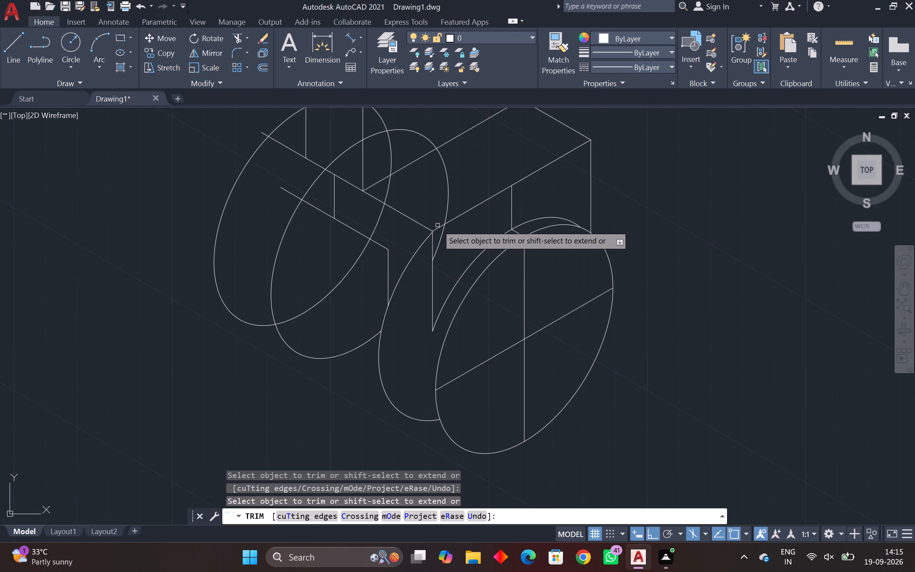
pyautogui.scroll(2, 437, 256)
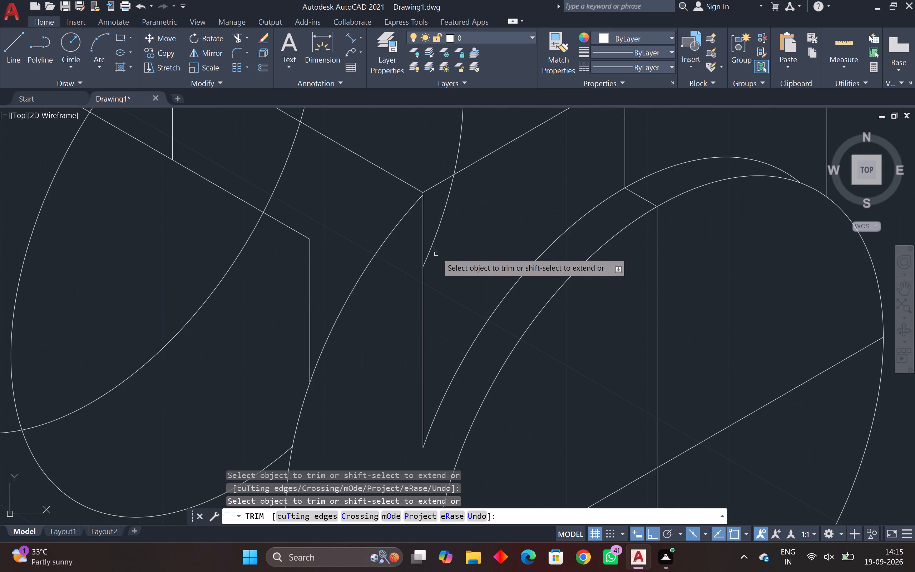
pyautogui.click(435, 240)
pyautogui.scroll(-2, 435, 240)
pyautogui.moveTo(435, 240); pyautogui.dragTo(451, 316, button='middle')
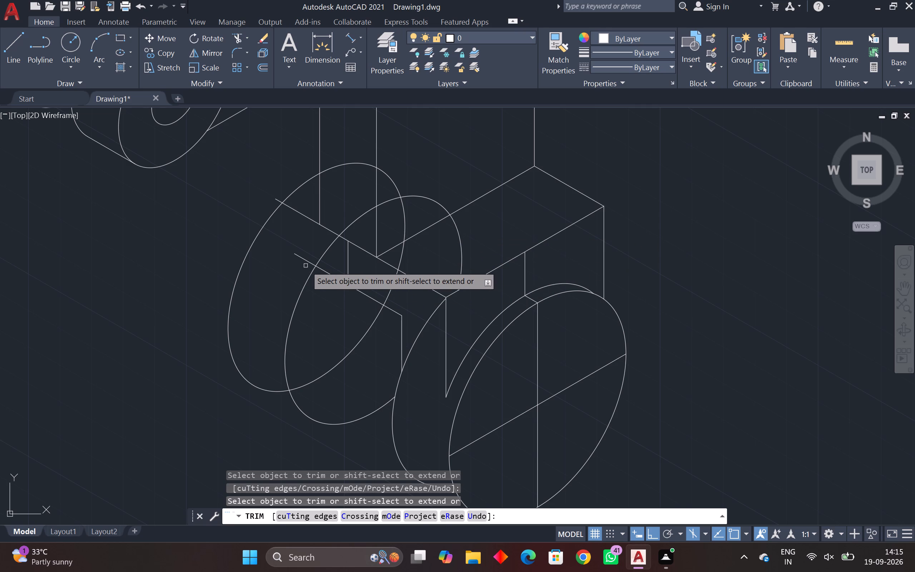
pyautogui.press('Escape')
pyautogui.press('Escape')
# Draw a vertical line down from the far end of the lower 330° line, reaching inside the third isocircle.
pyautogui.write('l')
pyautogui.press('space')
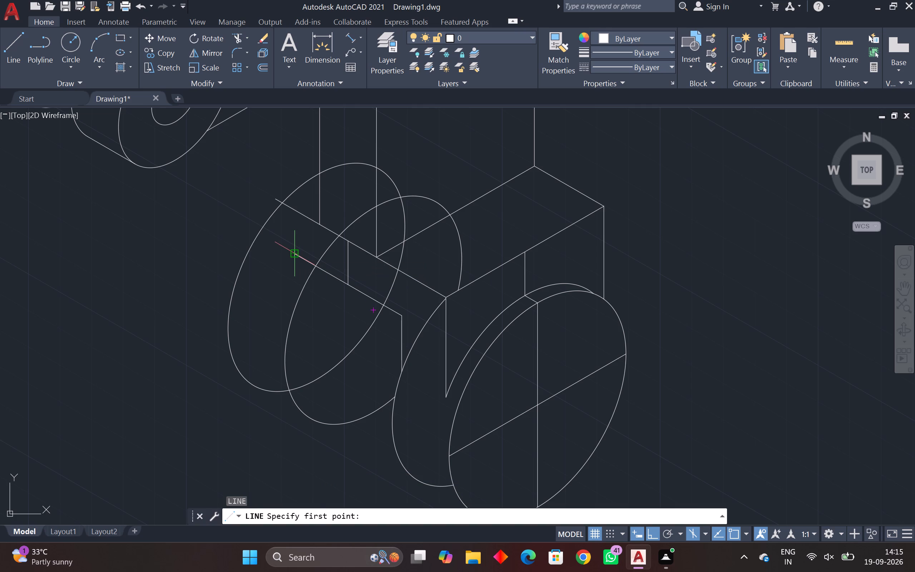
pyautogui.click(293, 255)
pyautogui.click(319, 348)
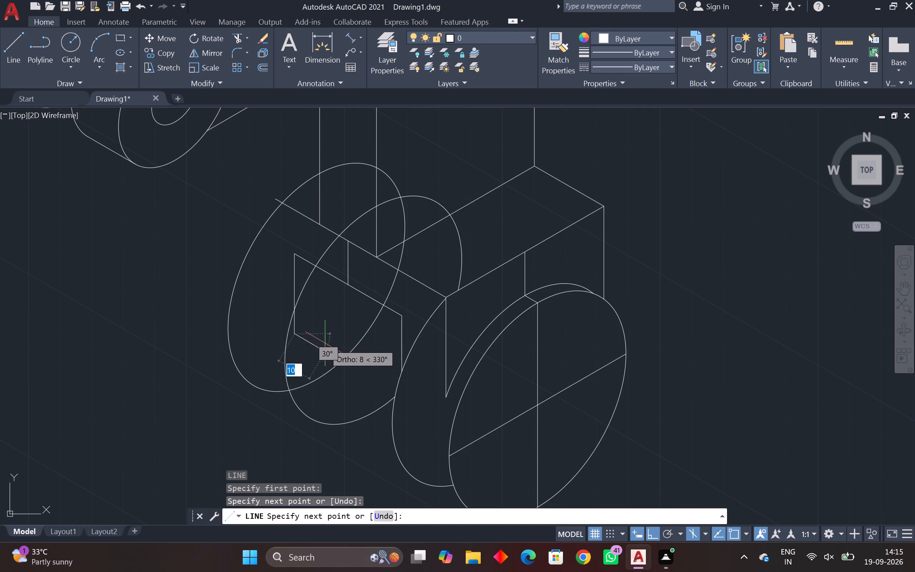
pyautogui.press('Escape')
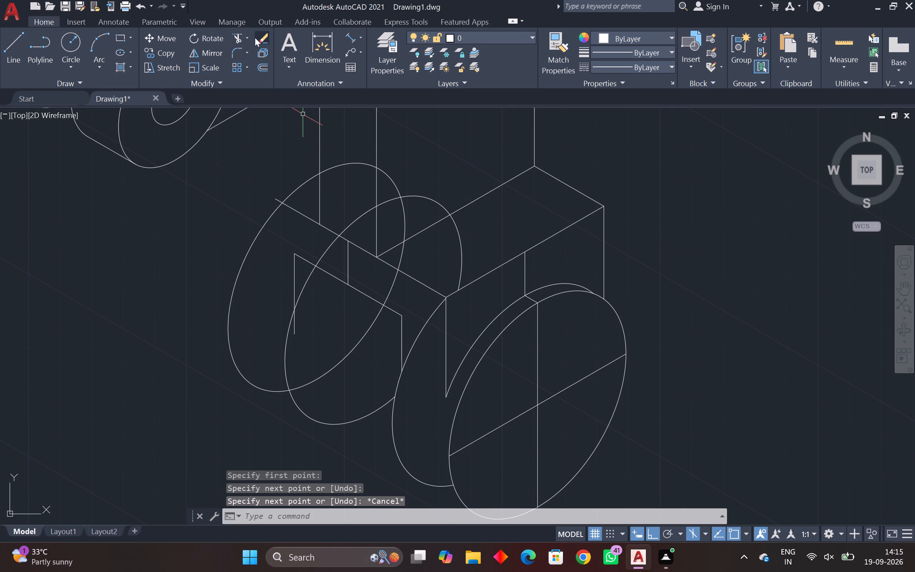
# Trim the lower end of this vertical line back to the third isocircle's outline.
pyautogui.moveTo(238, 39); pyautogui.dragTo(232, 40)
pyautogui.scroll(2, 286, 321)
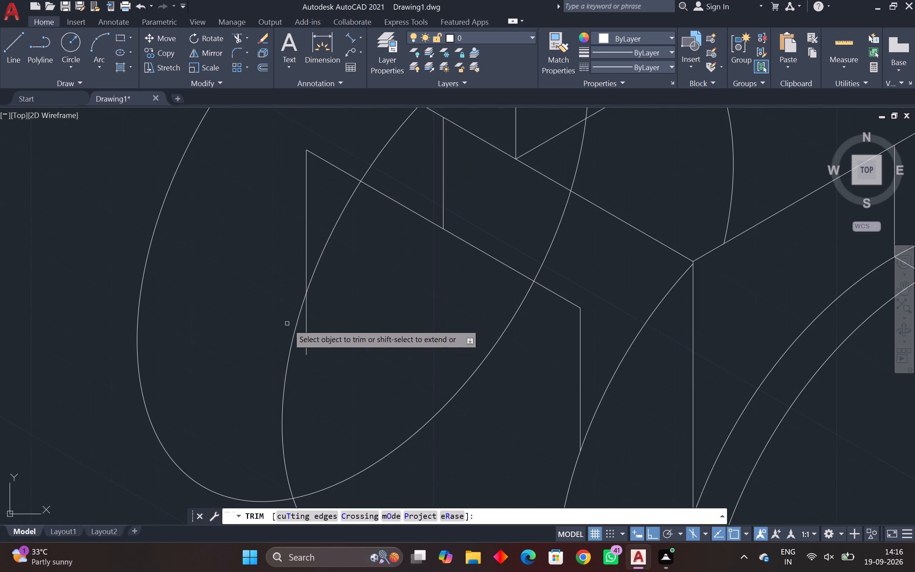
pyautogui.moveTo(317, 311); pyautogui.dragTo(310, 317)
pyautogui.click(301, 335)
pyautogui.scroll(-1, 314, 332)
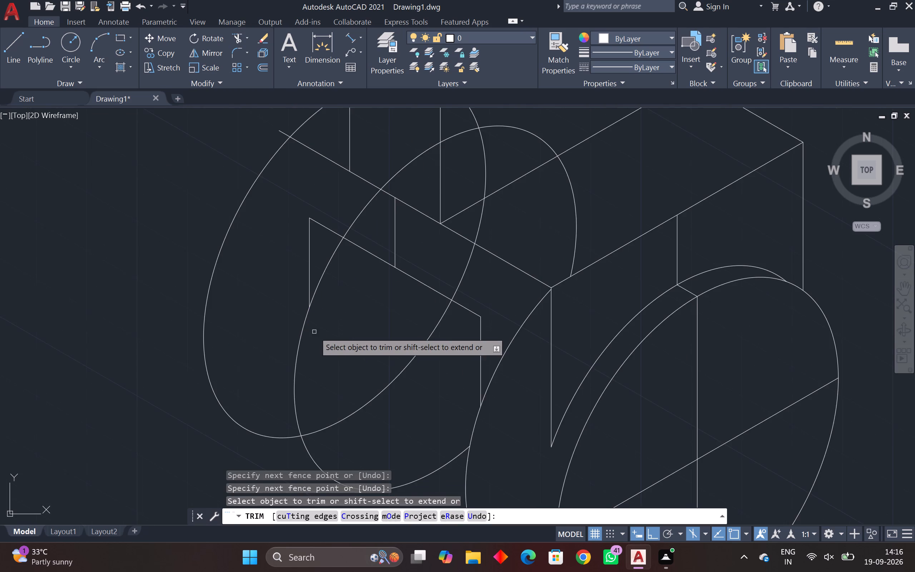
pyautogui.moveTo(314, 332); pyautogui.dragTo(274, 283, button='middle')
# Trim away the third isocircle's entire upper arc, from the new vertical line across to the inclined plate edge.
pyautogui.click(287, 217)
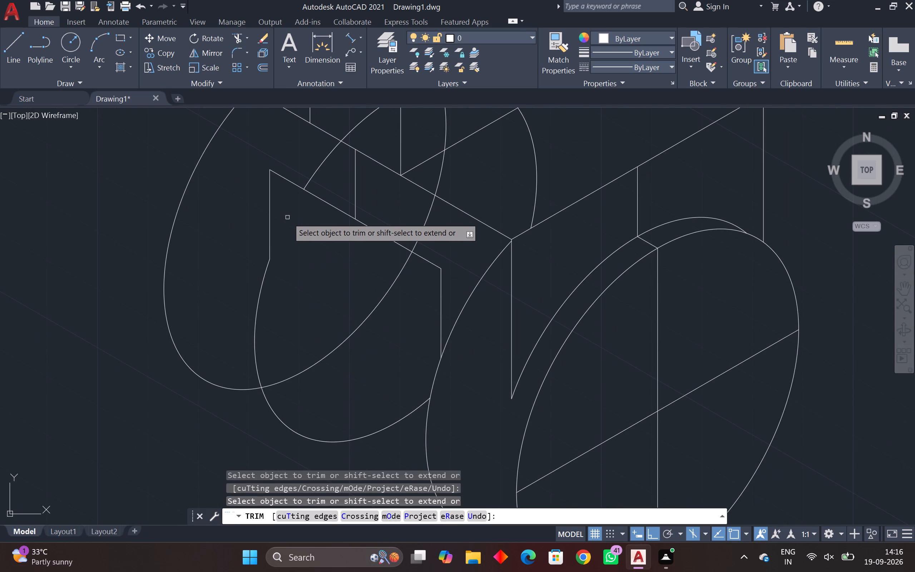
pyautogui.click(312, 174)
pyautogui.moveTo(315, 177); pyautogui.dragTo(282, 287, button='middle')
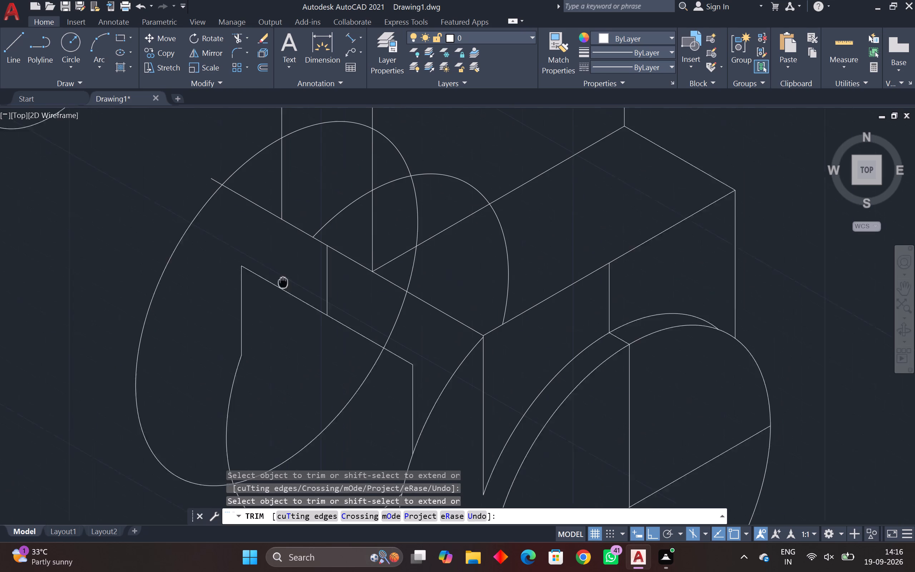
pyautogui.moveTo(282, 287); pyautogui.dragTo(279, 296, button='middle')
pyautogui.click(325, 242)
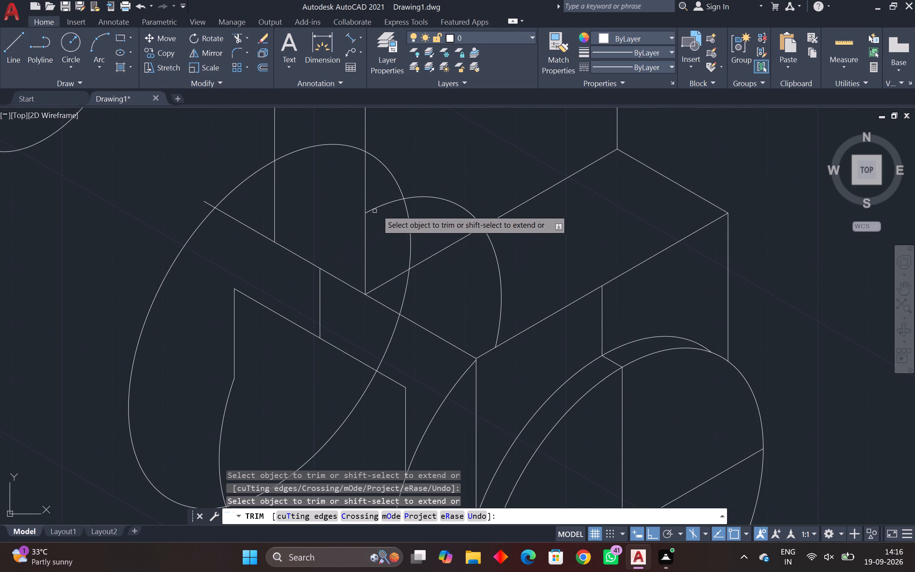
pyautogui.click(381, 206)
pyautogui.click(426, 195)
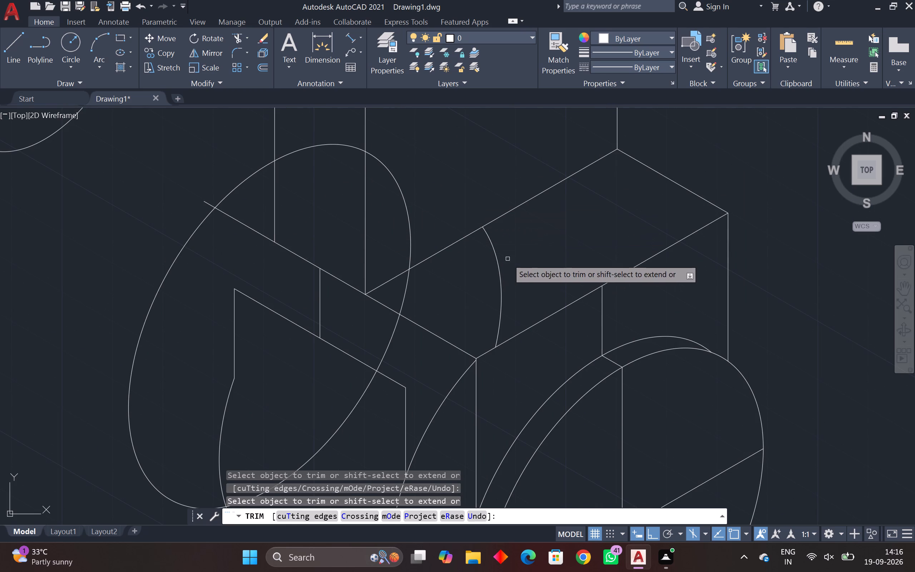
pyautogui.click(508, 259)
pyautogui.click(478, 278)
pyautogui.scroll(-1, 433, 287)
pyautogui.moveTo(430, 290); pyautogui.dragTo(614, 188, button='middle')
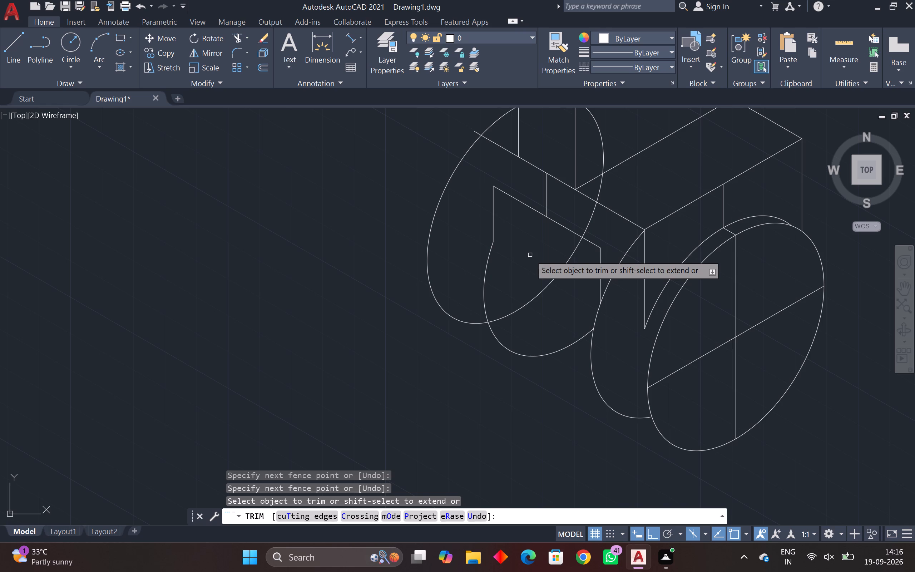
pyautogui.press('Escape')
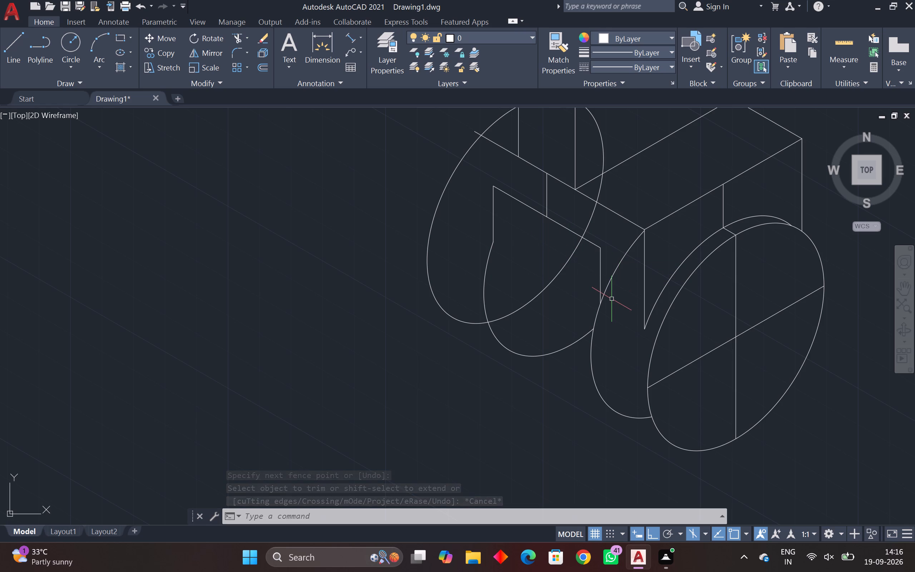
# Draw a line about 16 mm long along the 150° direction joining the lower outlines of the third and rearmost isocircles.
pyautogui.write('l')
pyautogui.press('space')
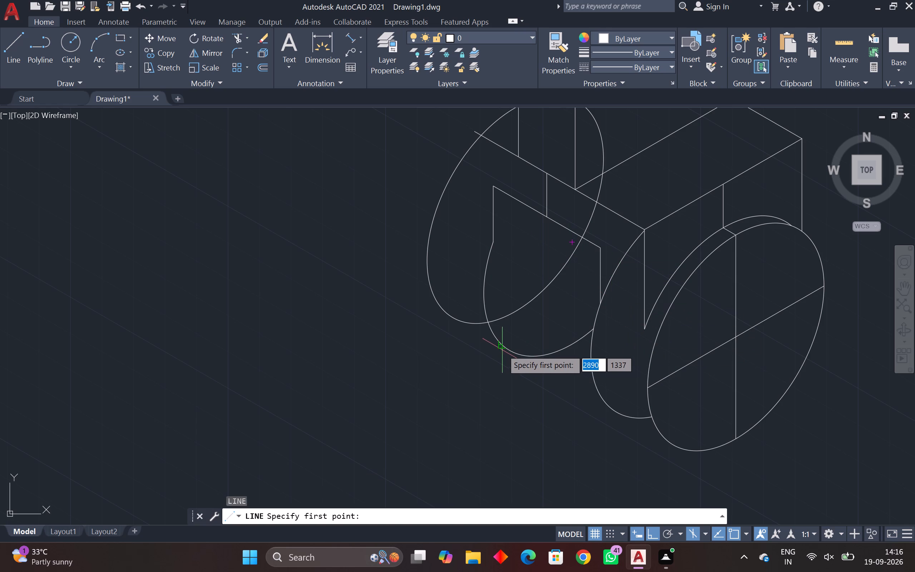
pyautogui.click(503, 347)
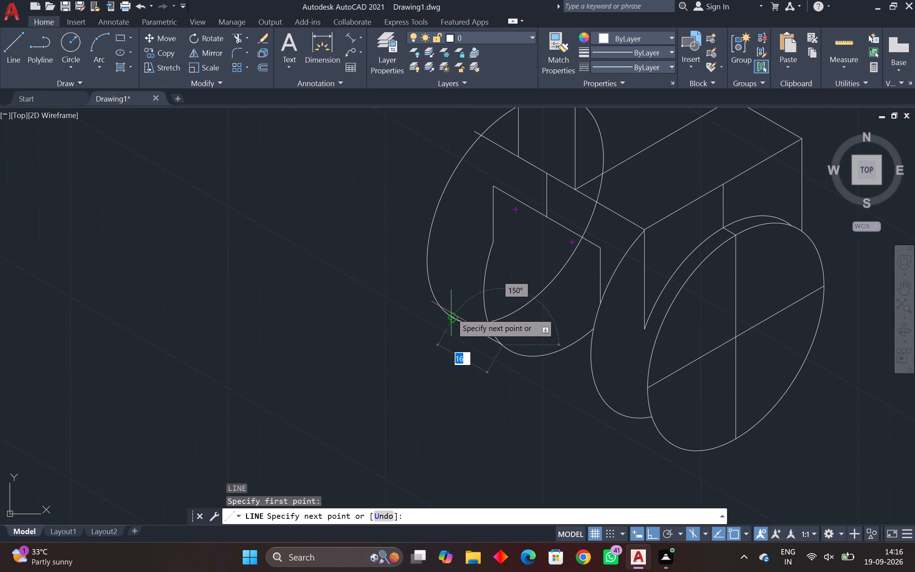
pyautogui.click(452, 317)
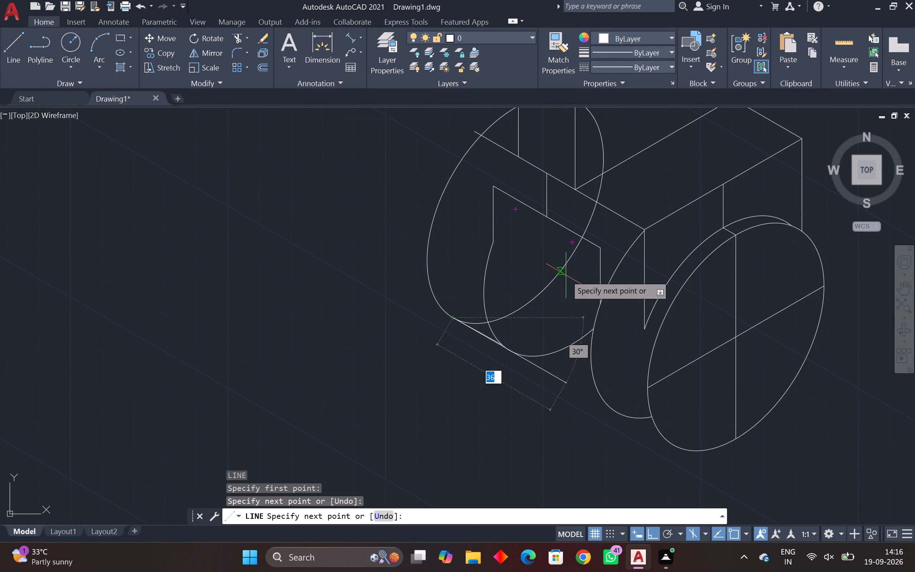
pyautogui.press('Escape')
# Stretch the lower end of the joining line along the third isocircle's lower outline, making the line about 18 mm long.
pyautogui.scroll(3, 486, 348)
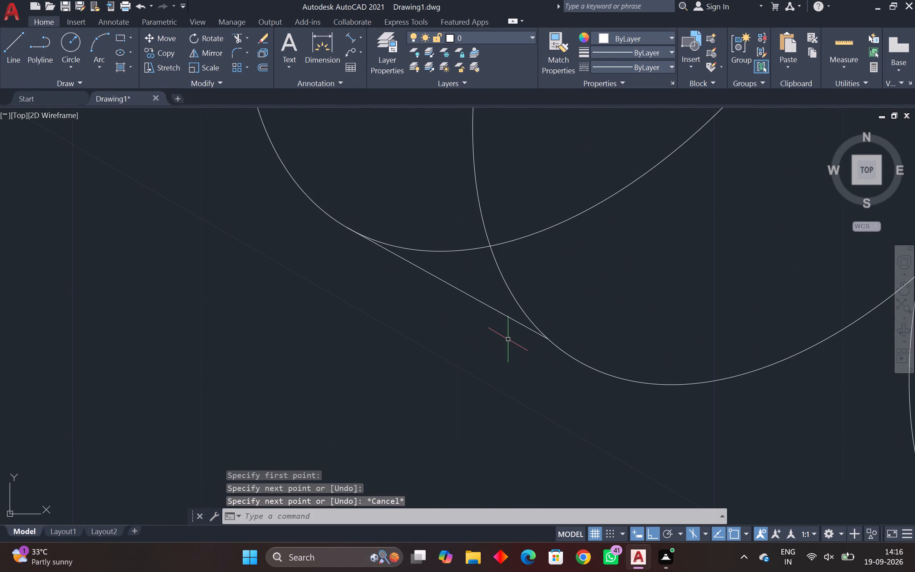
pyautogui.moveTo(496, 316); pyautogui.dragTo(480, 330)
pyautogui.click(472, 304)
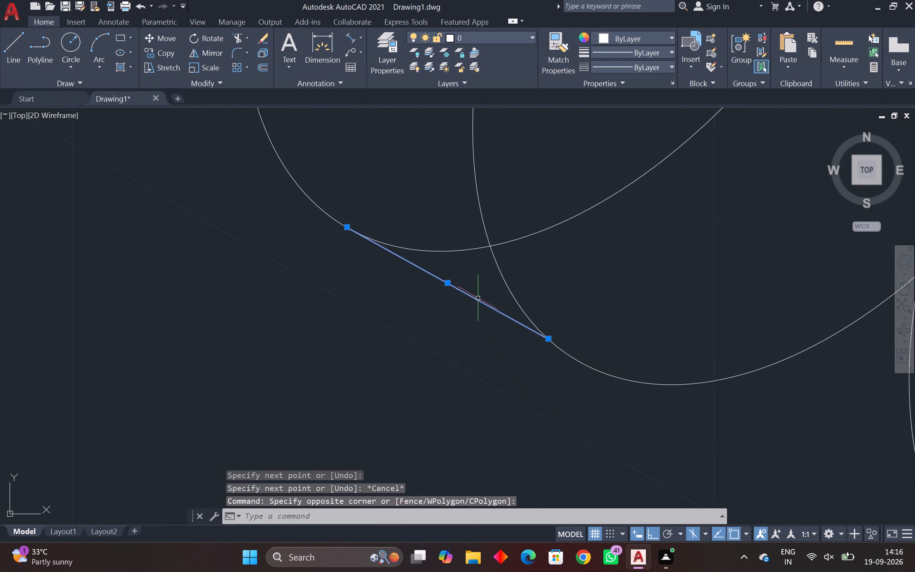
pyautogui.click(548, 342)
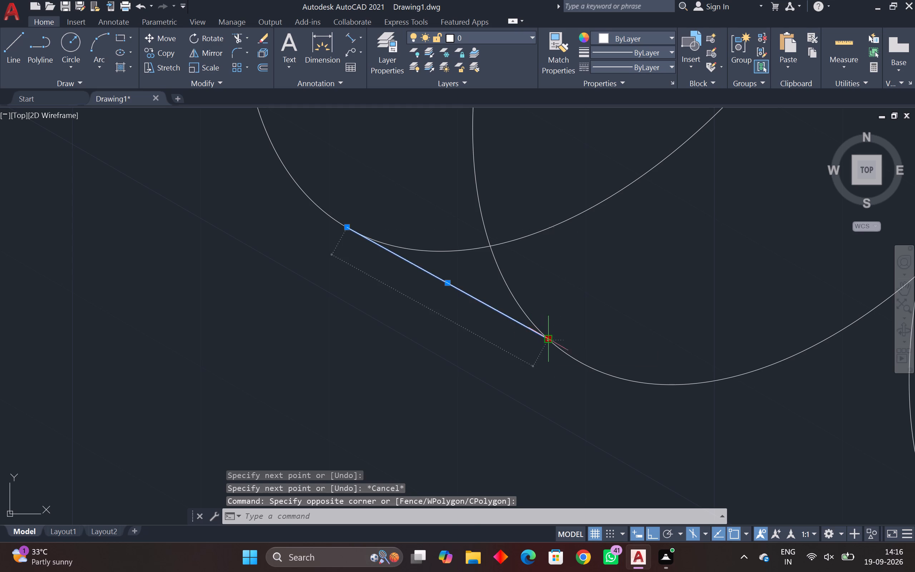
pyautogui.click(577, 364)
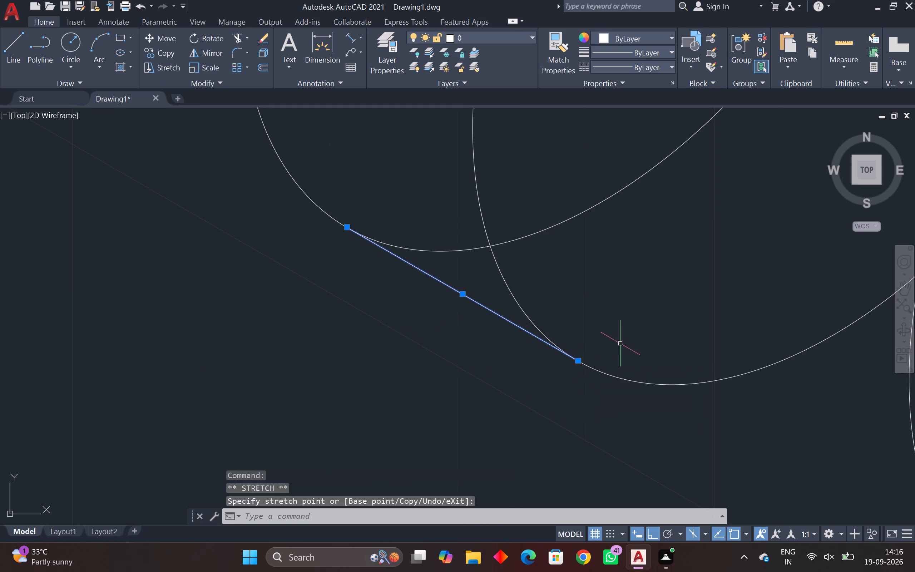
pyautogui.press('Escape')
# Trim away the rearmost isocircle's bottom arc between the joining line and the third isocircle's outline.
pyautogui.moveTo(436, 414); pyautogui.dragTo(356, 509, button='middle')
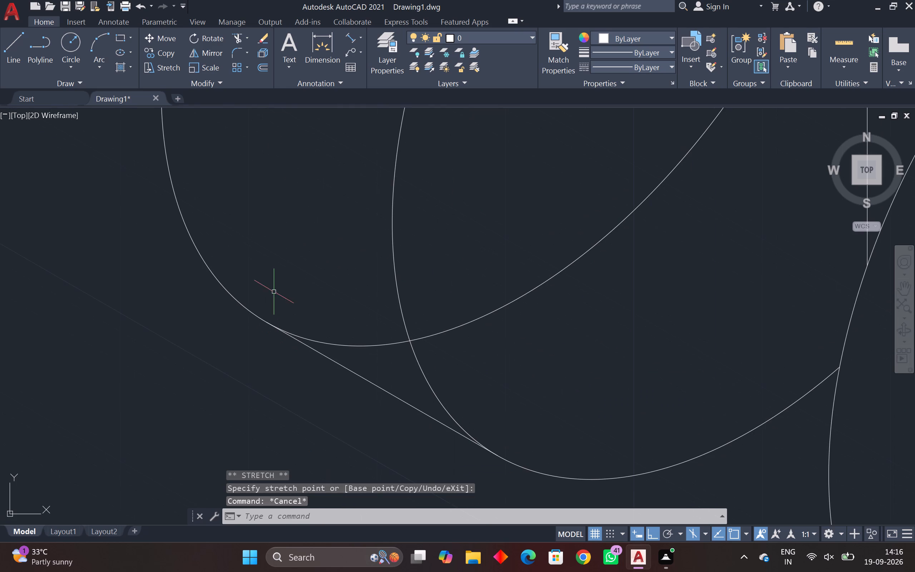
pyautogui.click(239, 41)
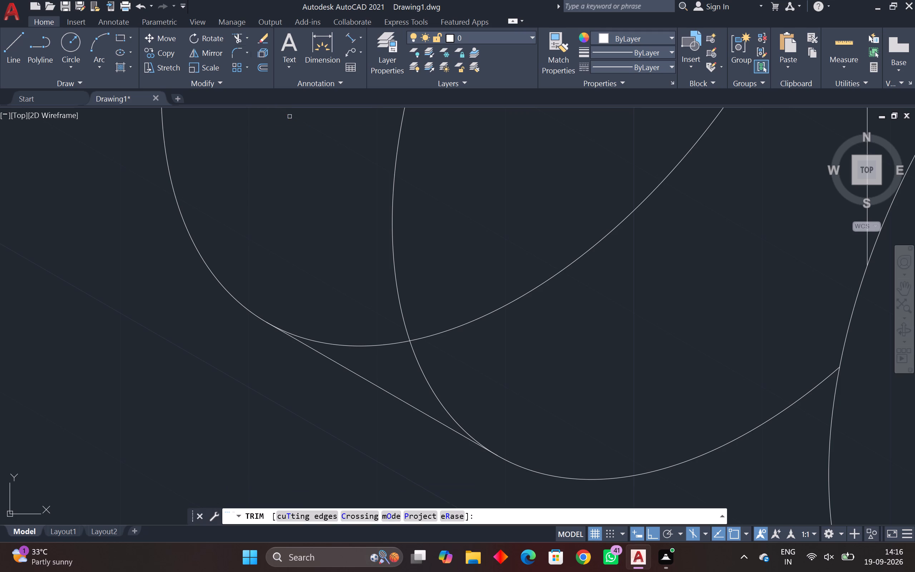
pyautogui.click(381, 343)
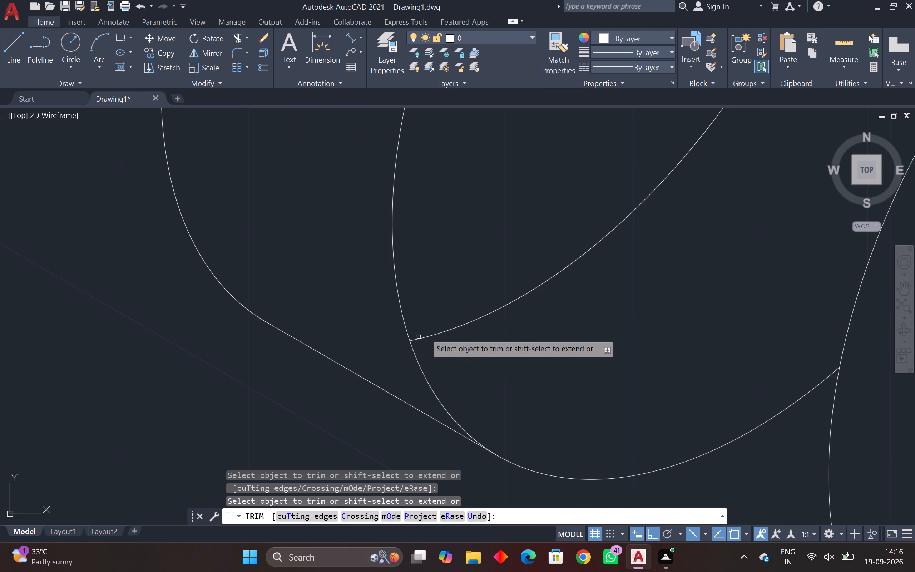
pyautogui.scroll(-3, 459, 316)
pyautogui.moveTo(459, 316); pyautogui.dragTo(373, 364, button='middle')
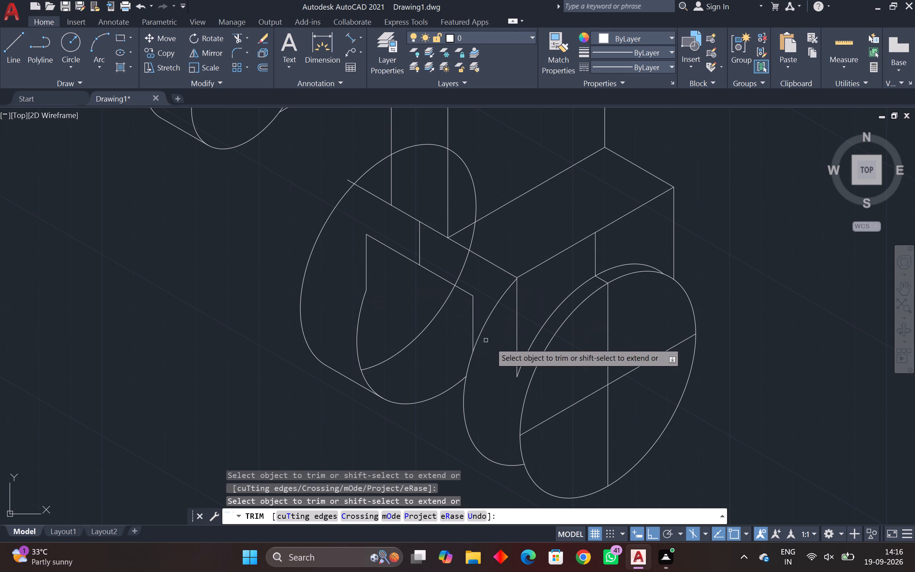
pyautogui.press('Escape')
pyautogui.press('Escape')
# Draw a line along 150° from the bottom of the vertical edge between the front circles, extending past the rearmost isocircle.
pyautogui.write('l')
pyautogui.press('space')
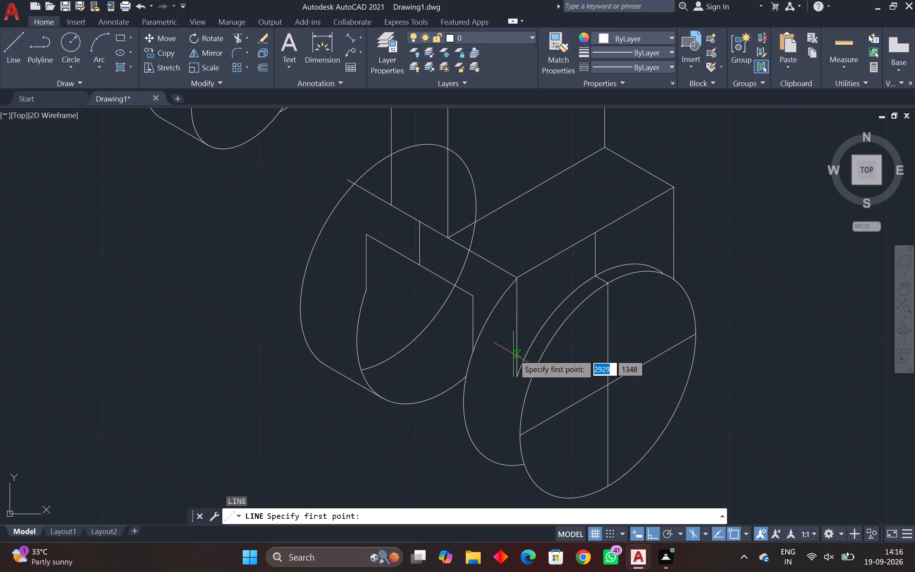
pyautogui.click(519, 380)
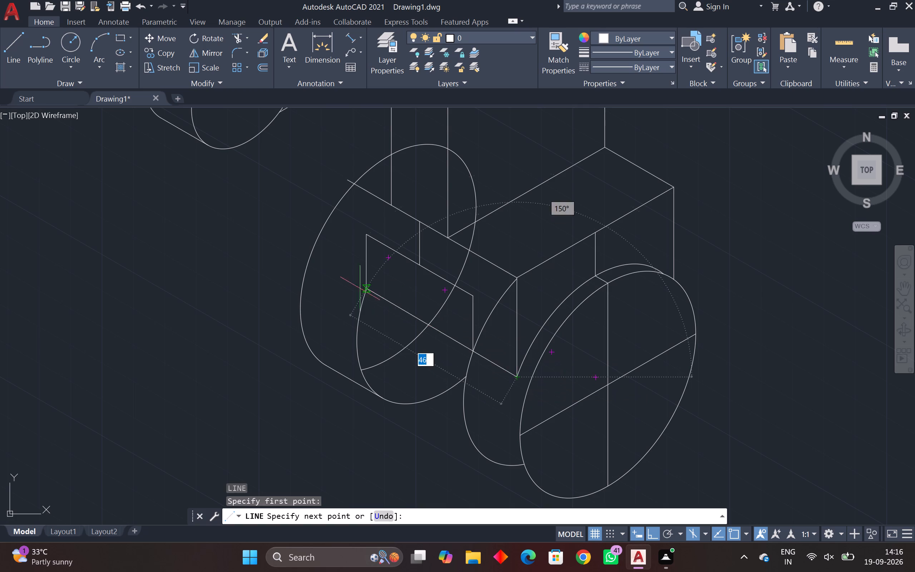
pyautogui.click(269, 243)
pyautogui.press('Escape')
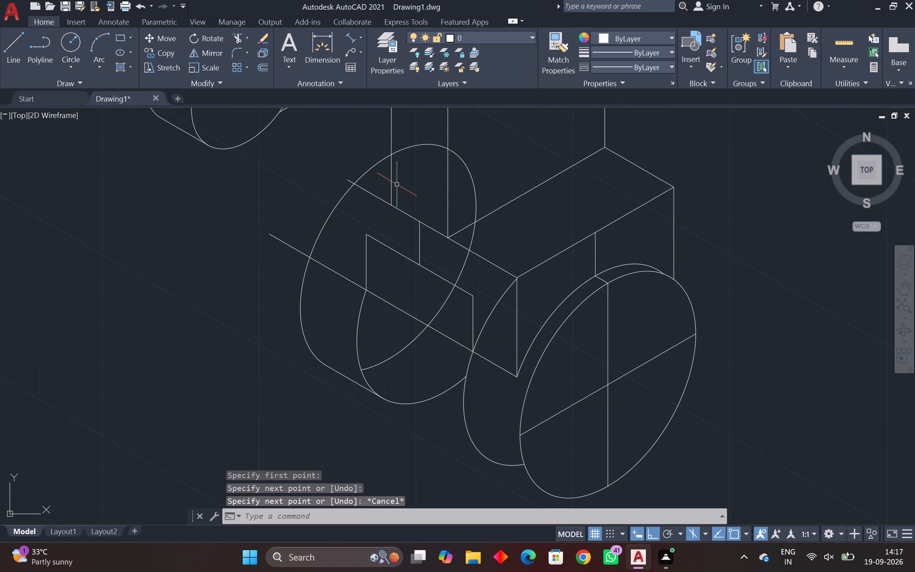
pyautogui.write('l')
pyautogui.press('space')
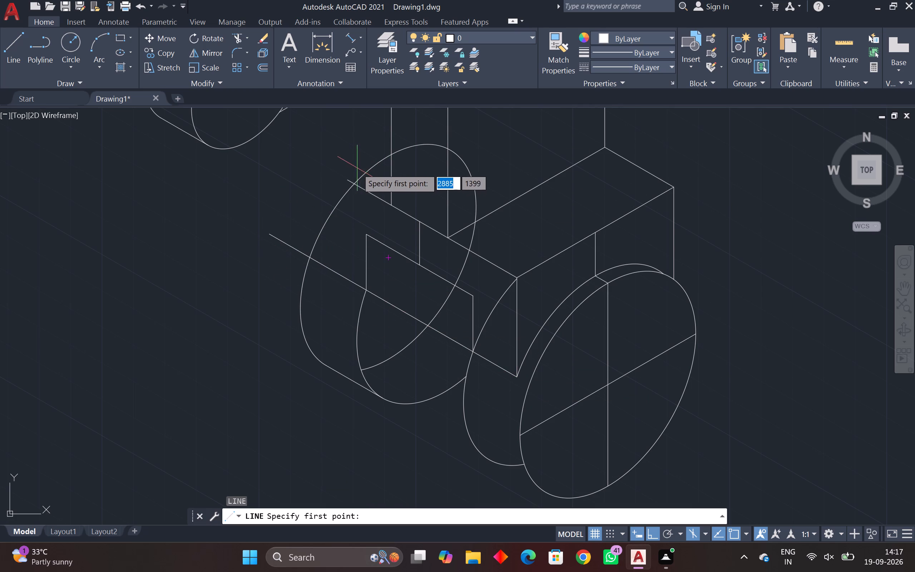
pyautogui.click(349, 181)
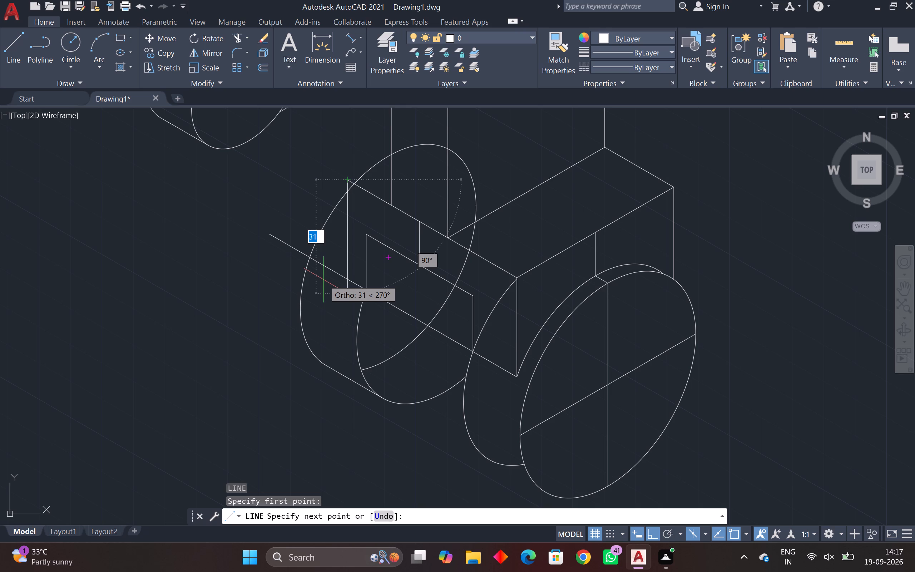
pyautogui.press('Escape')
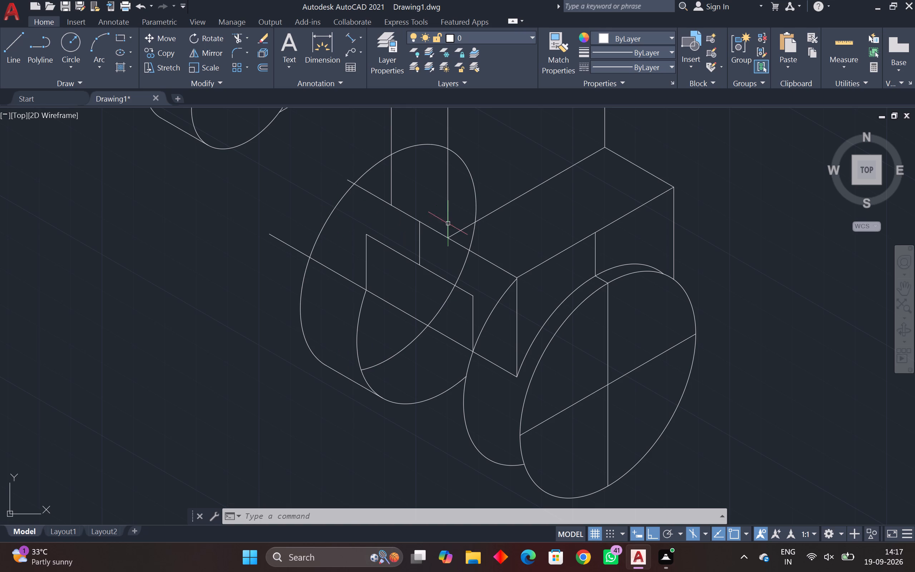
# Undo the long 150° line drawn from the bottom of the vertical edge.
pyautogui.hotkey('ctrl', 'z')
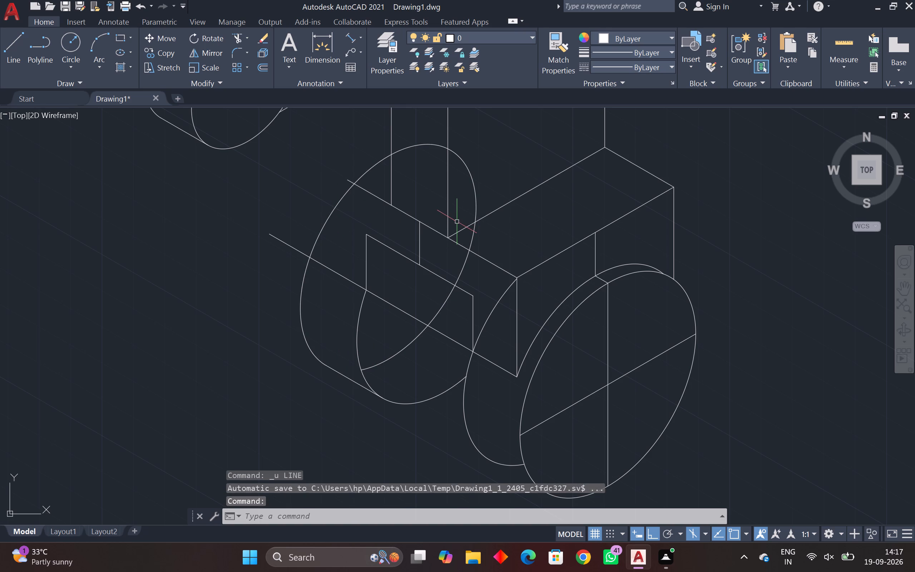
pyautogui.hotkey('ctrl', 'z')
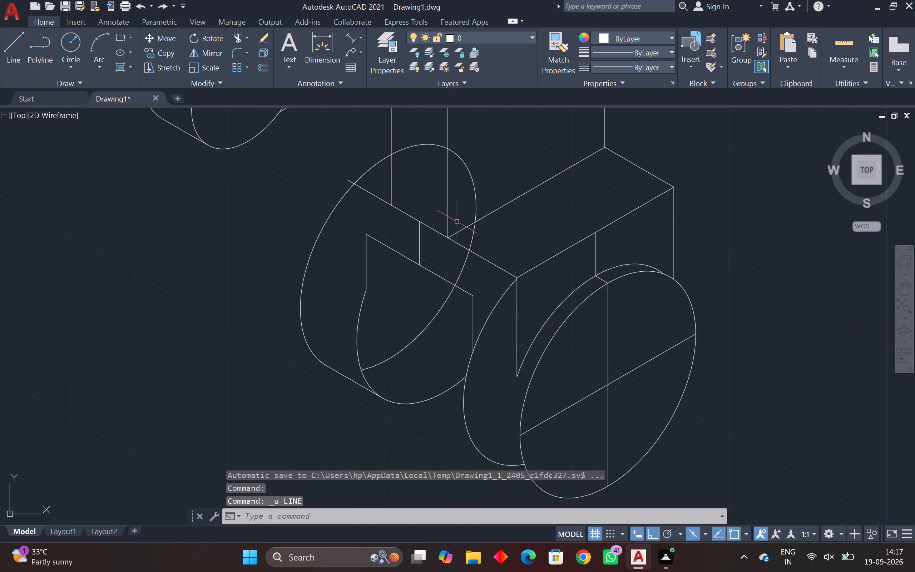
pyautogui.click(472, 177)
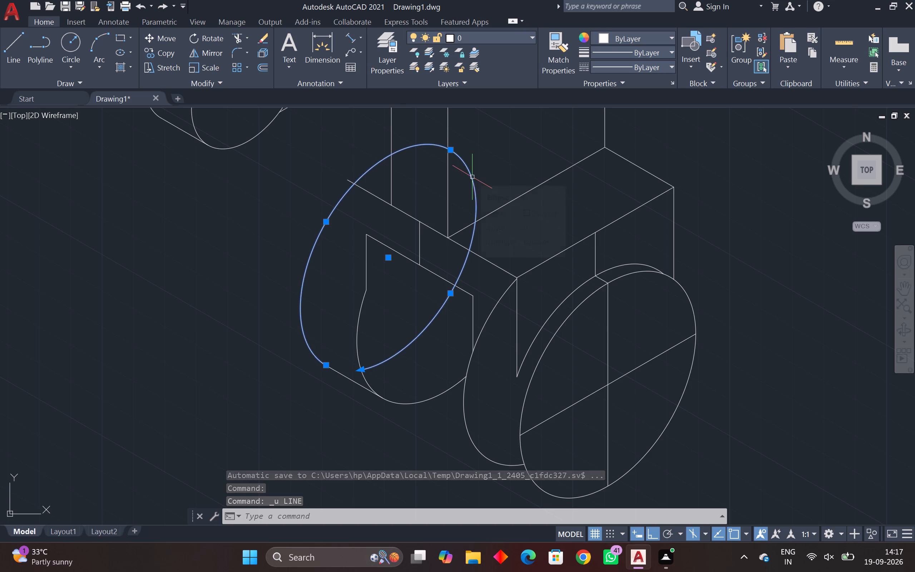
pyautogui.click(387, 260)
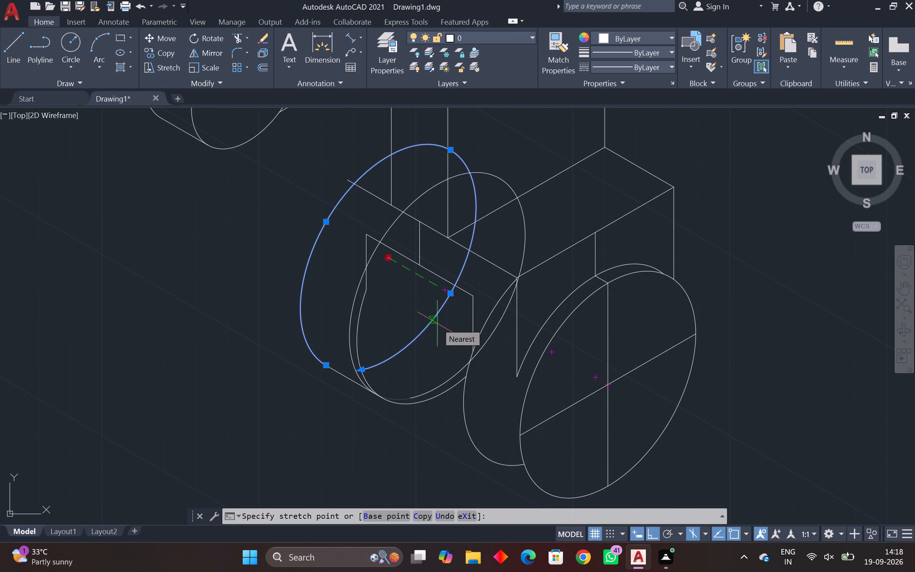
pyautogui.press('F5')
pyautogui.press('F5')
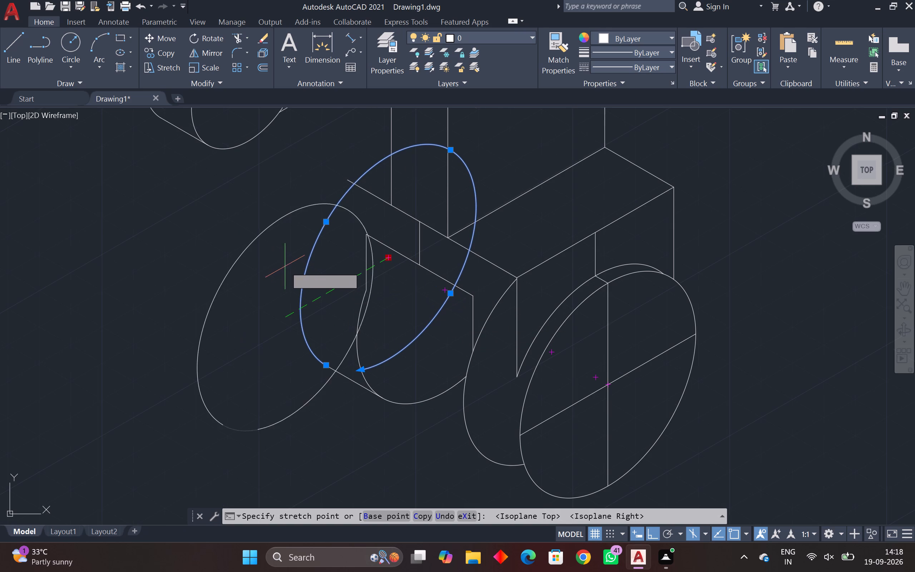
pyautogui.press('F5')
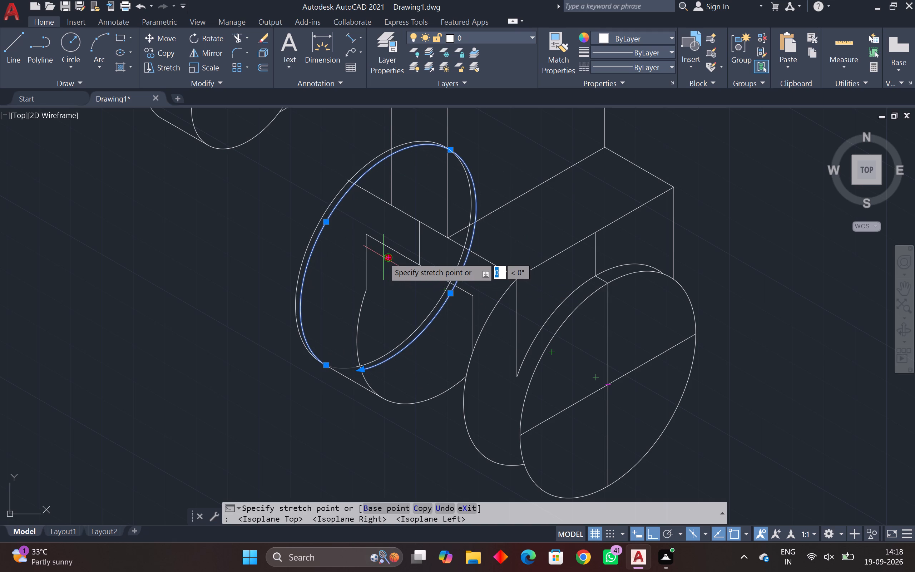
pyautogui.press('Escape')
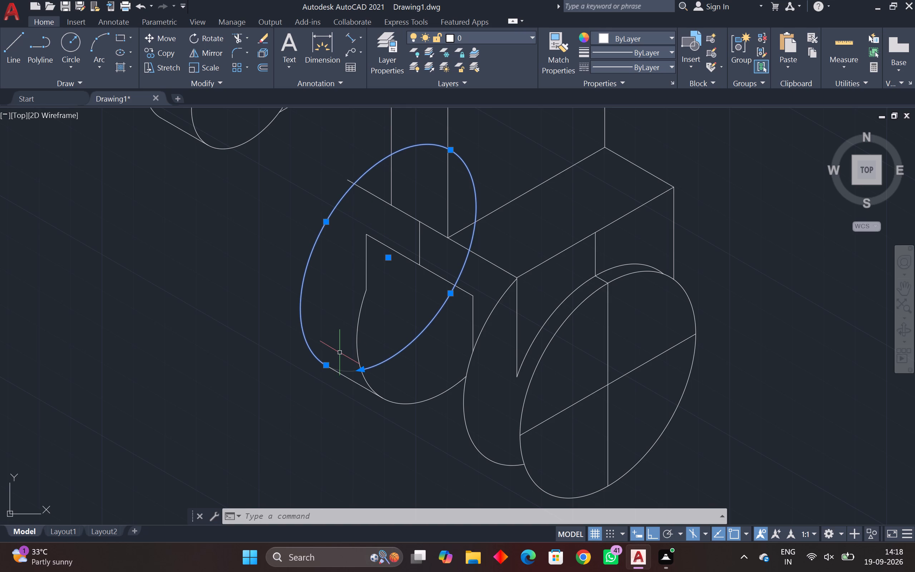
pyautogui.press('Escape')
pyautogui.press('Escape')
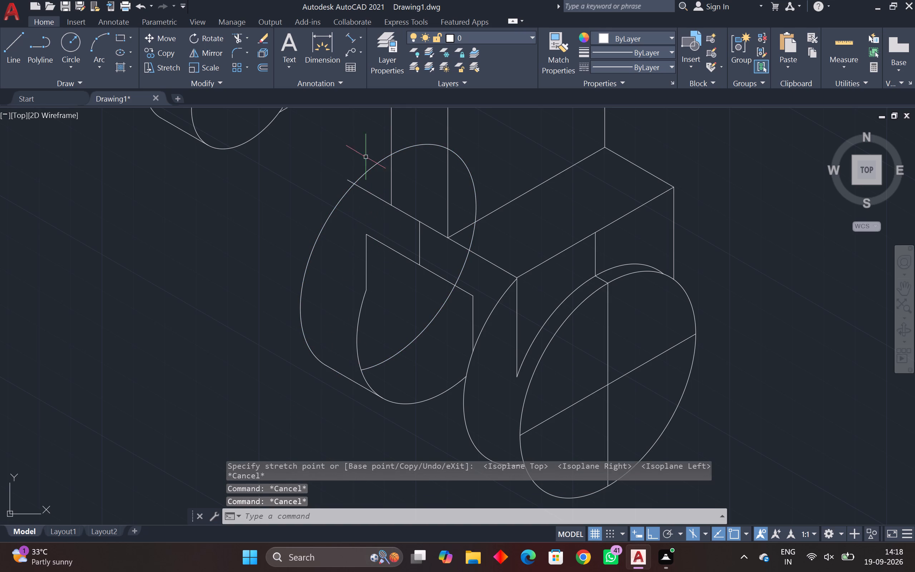
# Delete the short 150° line extending from the foot of the rear vertical edge across the rearmost isocircle.
pyautogui.click(376, 194)
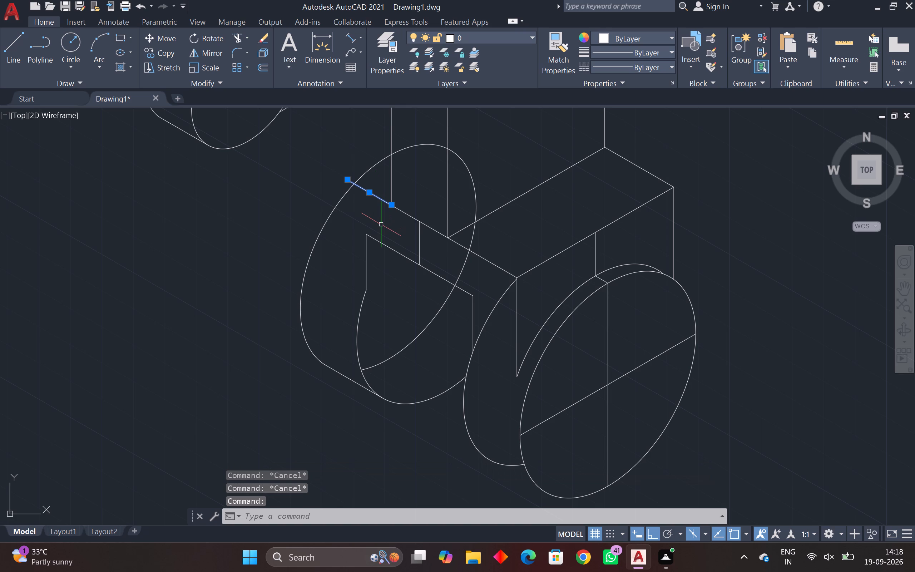
pyautogui.press('Delete')
# Draw a 22 mm line along 150° from the foot of the rear vertical edge, past the rearmost isocircle's outline.
pyautogui.write('l')
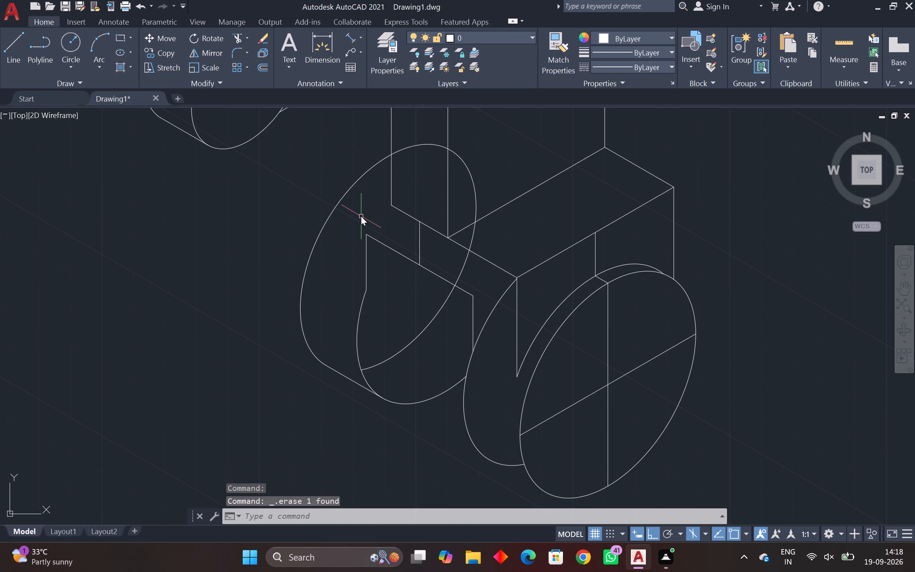
pyautogui.press('space')
pyautogui.click(390, 206)
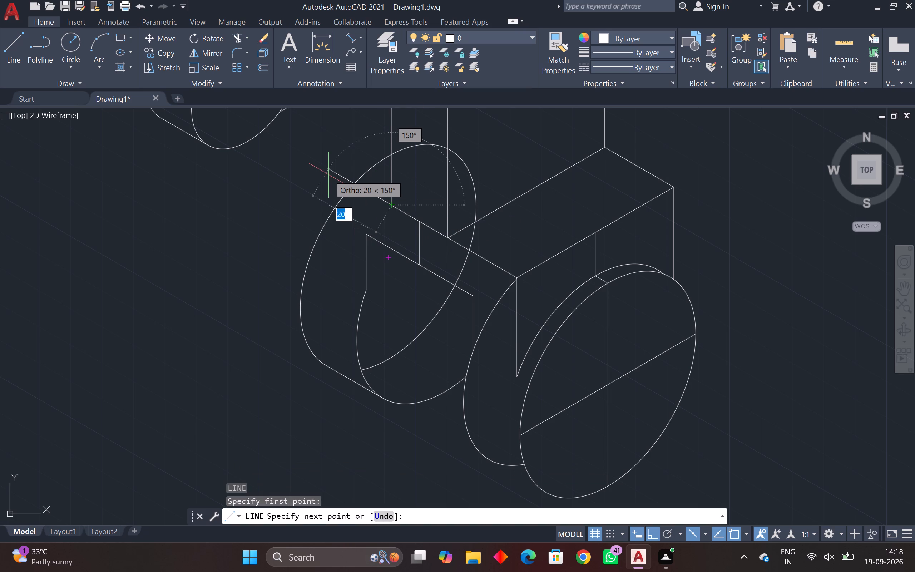
pyautogui.write('22')
pyautogui.press('Return')
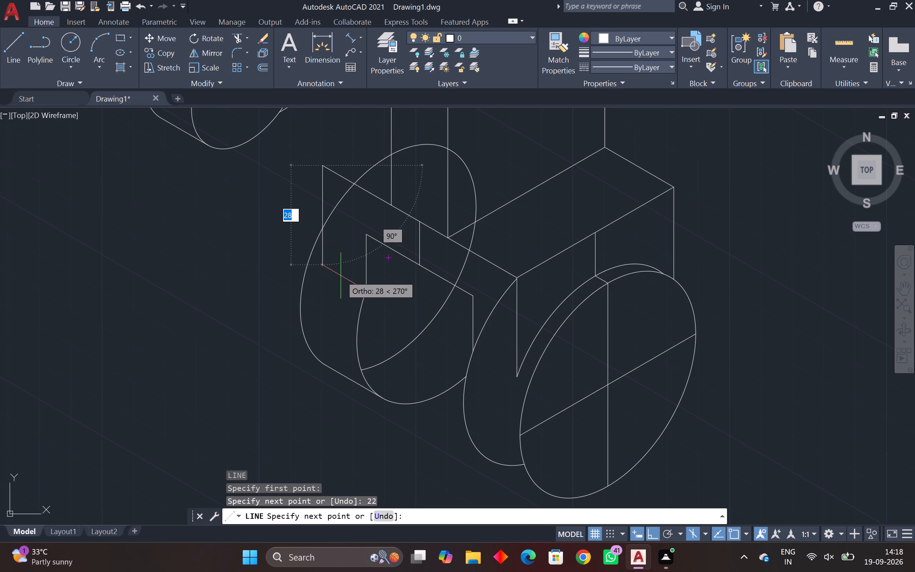
pyautogui.press('Escape')
# Draw a line along 150° from the bottom of the vertical edge between the front circles, extending past the rearmost isocircle.
pyautogui.write('l')
pyautogui.press('space')
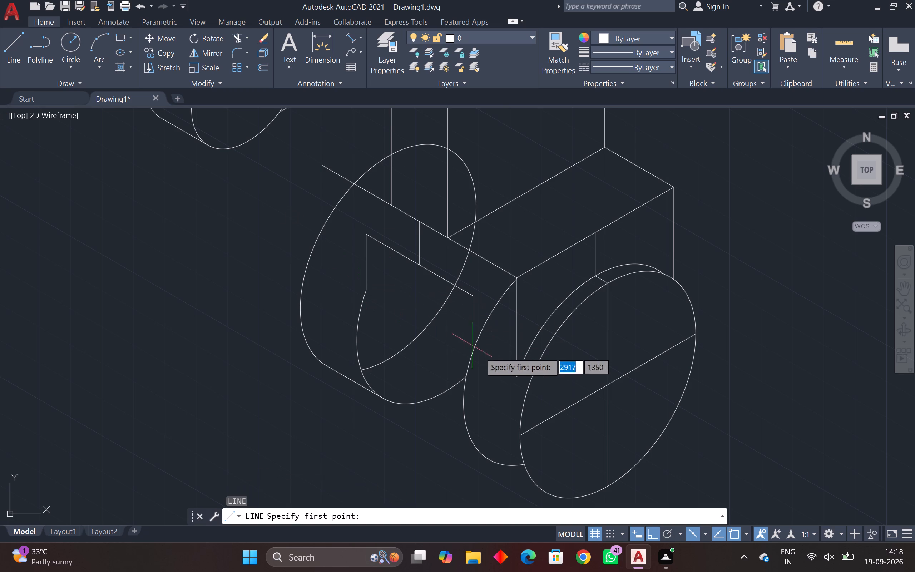
pyautogui.click(514, 375)
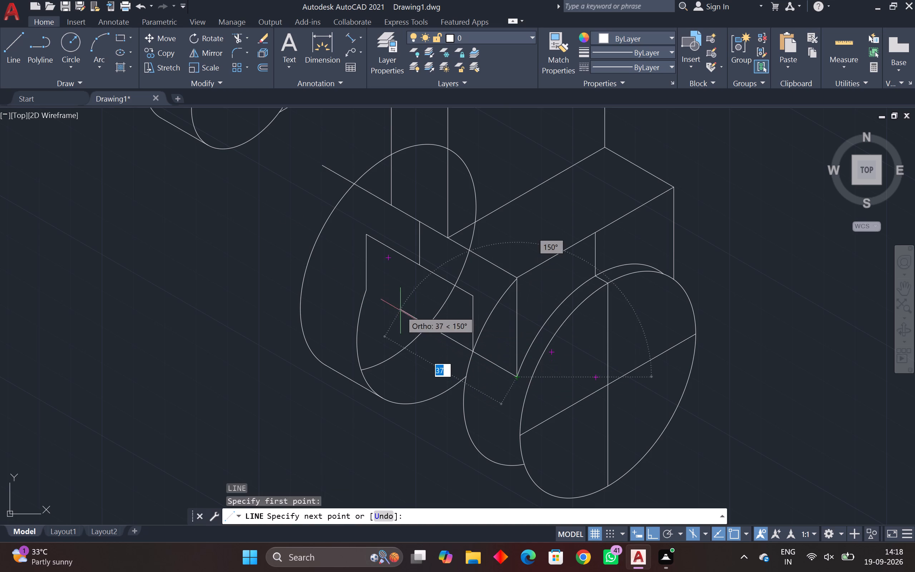
pyautogui.click(276, 253)
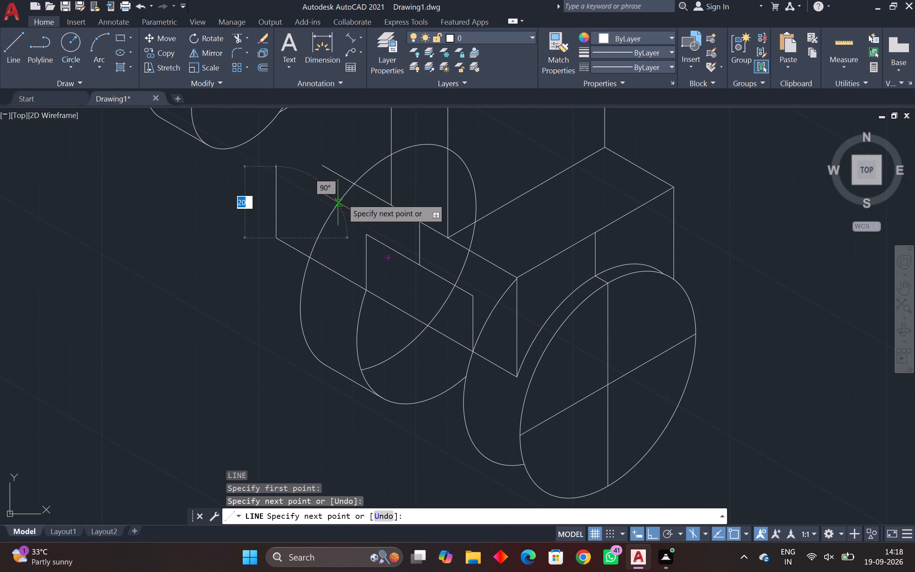
pyautogui.press('Escape')
# Draw a vertical line down from the far end of the 22 mm line, crossing the long 150° line inside the rearmost isocircle.
pyautogui.write('l')
pyautogui.press('space')
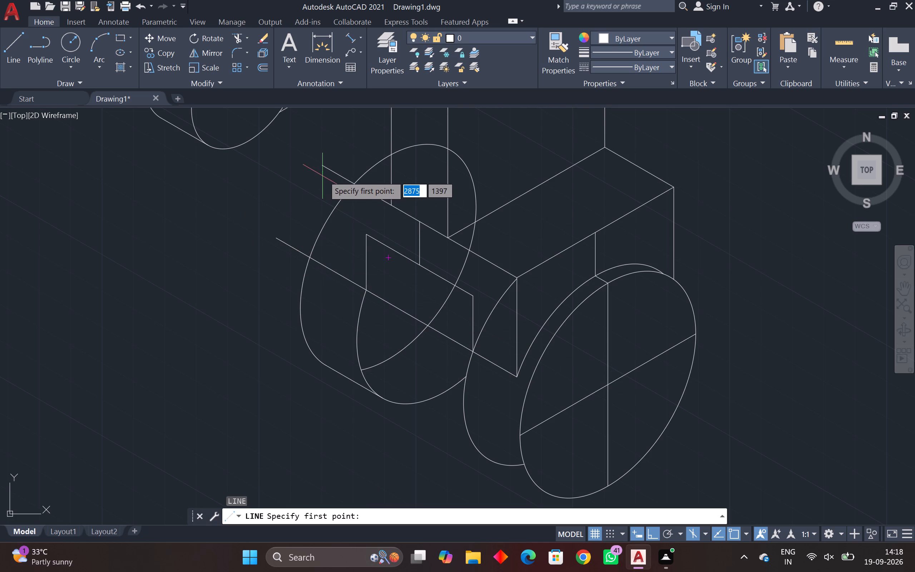
pyautogui.click(320, 167)
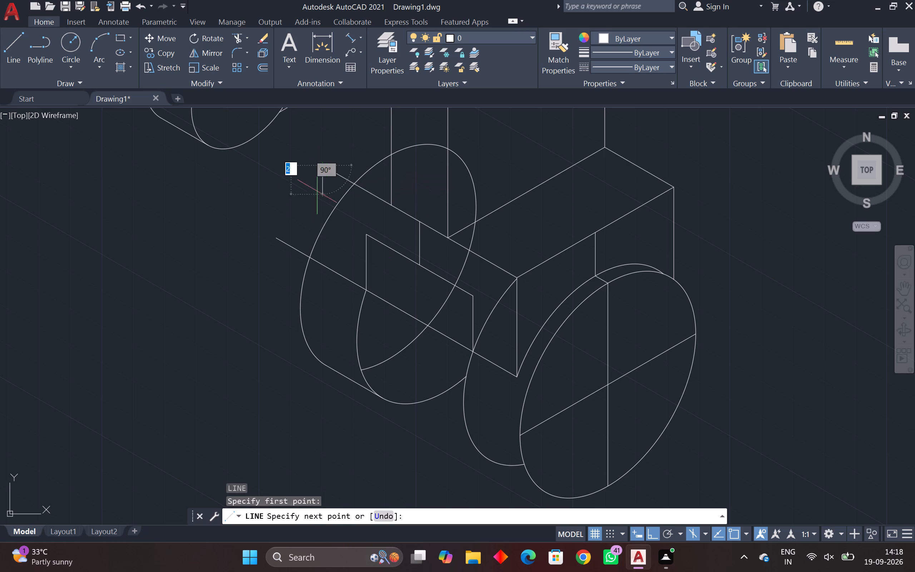
pyautogui.click(305, 308)
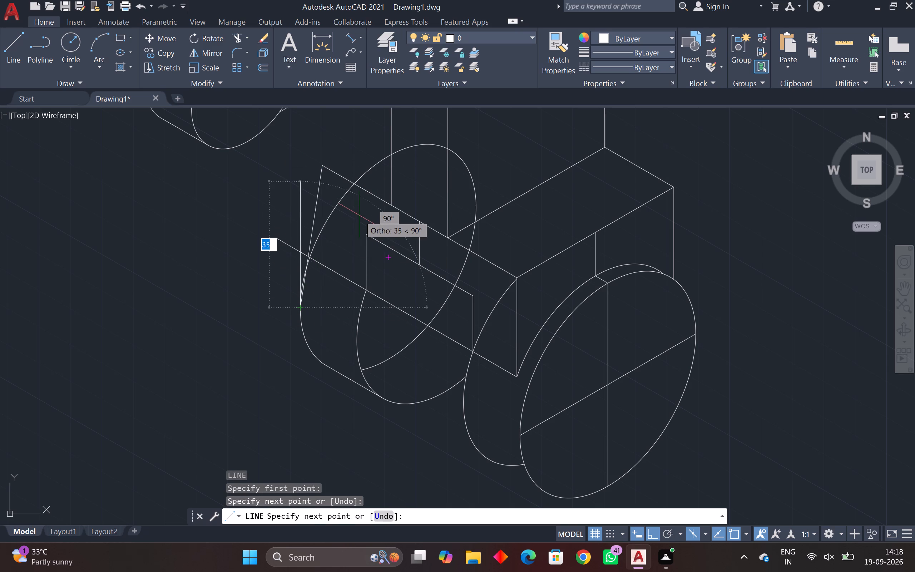
pyautogui.hotkey('ctrl', 'z')
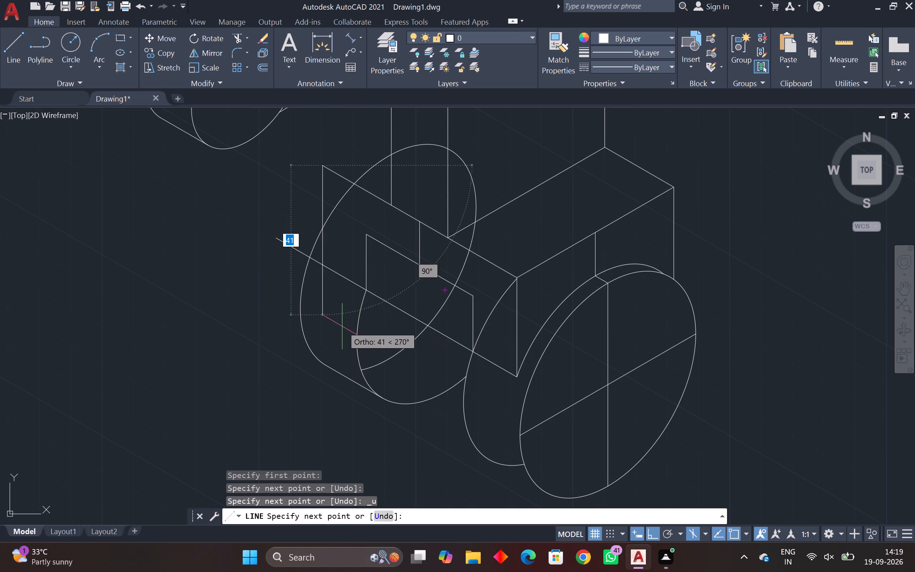
pyautogui.click(329, 328)
pyautogui.press('Escape')
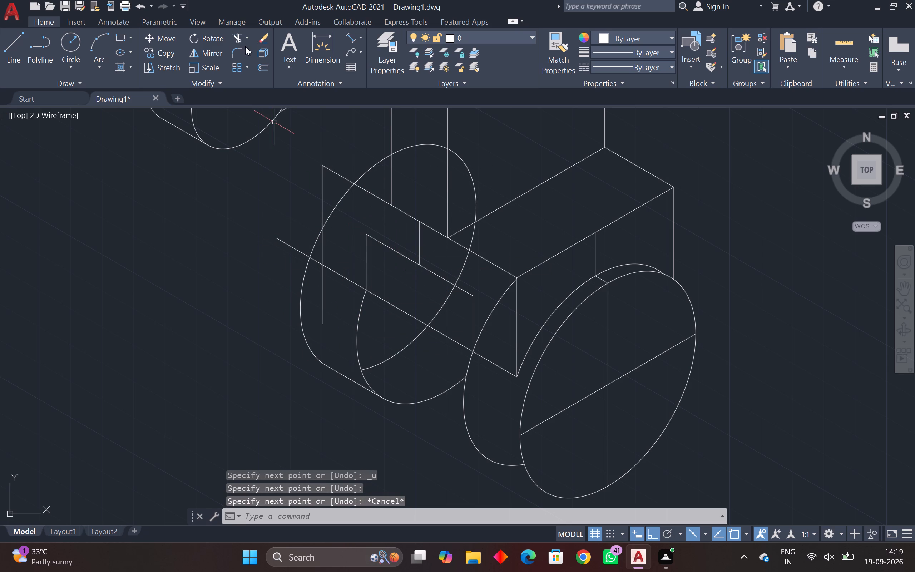
# Trim the overhanging ends where the rear vertical and long 150° lines cross, plus the rearmost isocircle's arc between the vertical and sloping upper edge.
pyautogui.click(236, 38)
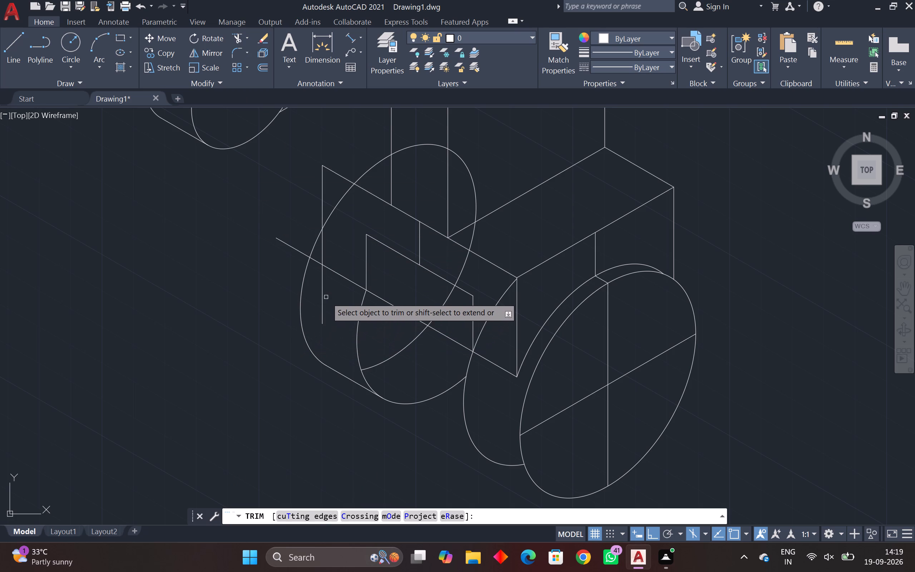
pyautogui.click(324, 286)
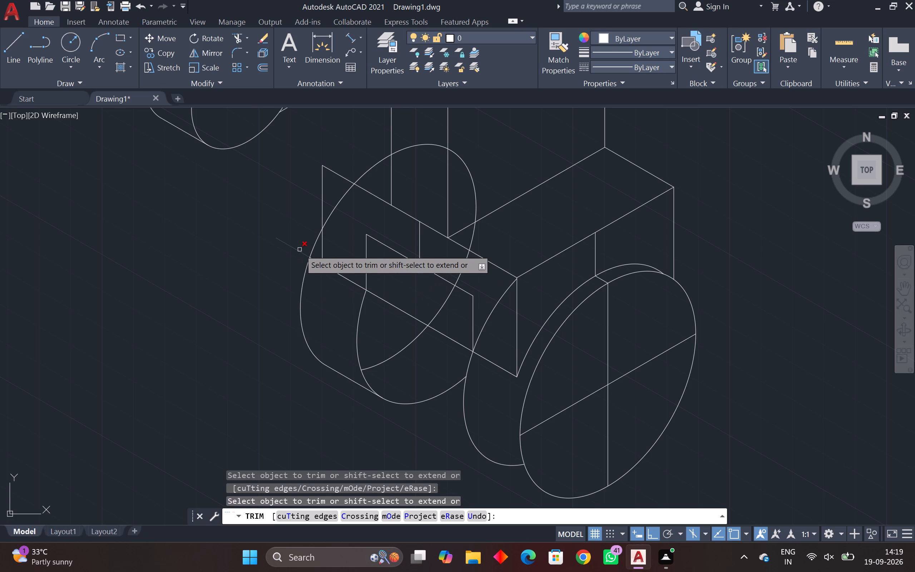
pyautogui.click(299, 250)
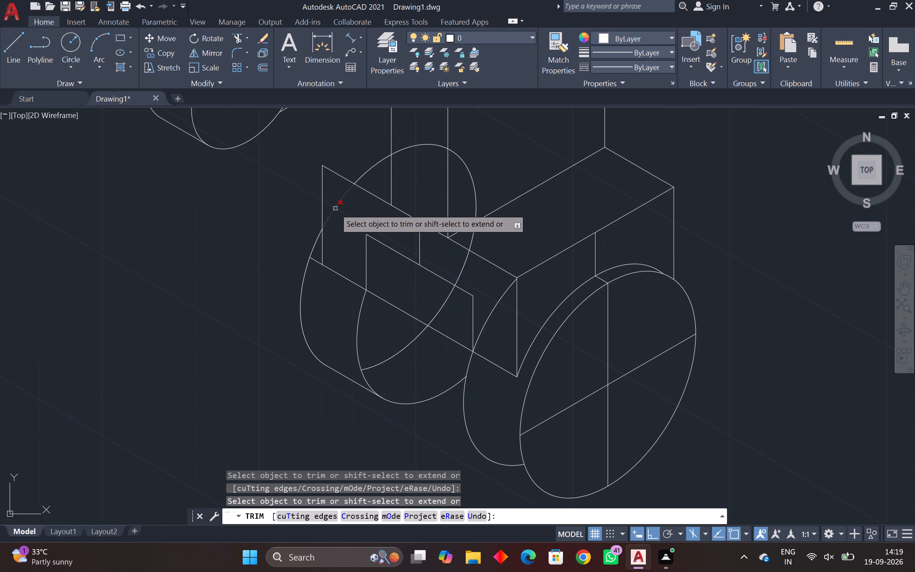
pyautogui.moveTo(335, 208); pyautogui.dragTo(321, 206)
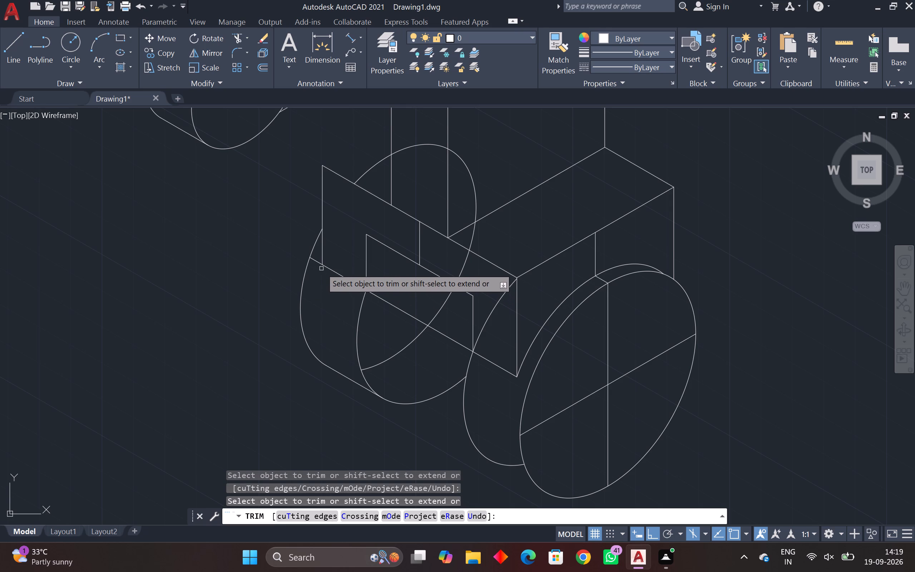
pyautogui.scroll(2, 321, 264)
pyautogui.click(312, 261)
pyautogui.scroll(-1, 335, 291)
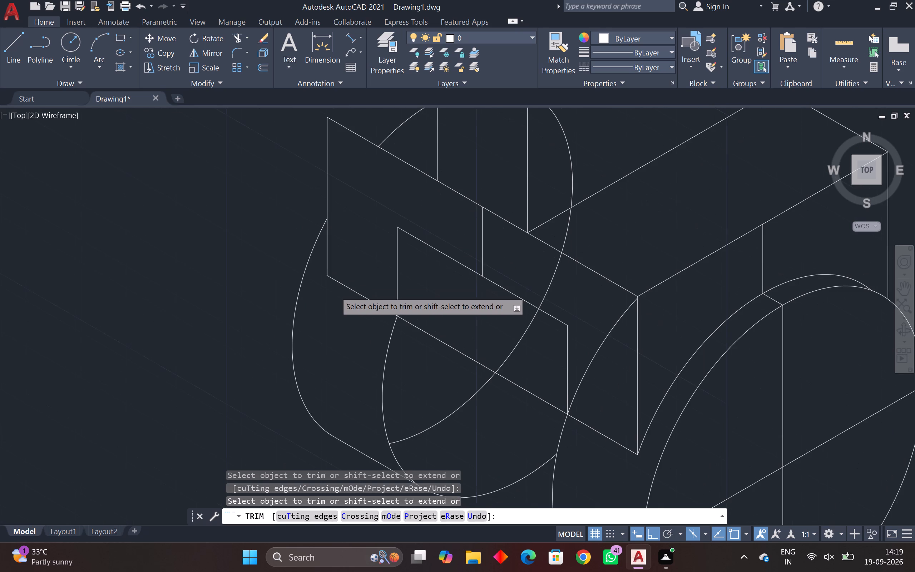
# Trim the long 150° line from the rear vertical edge, across the opening between the circular bases, to the block's front end face.
pyautogui.moveTo(335, 291); pyautogui.dragTo(305, 310, button='middle')
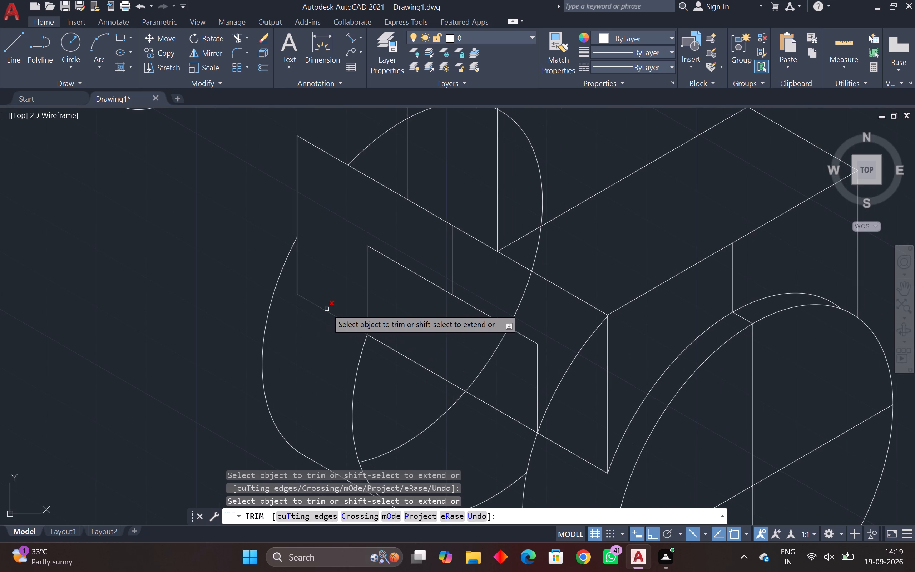
pyautogui.click(327, 309)
pyautogui.scroll(-1, 330, 334)
pyautogui.moveTo(327, 333); pyautogui.dragTo(317, 329, button='middle')
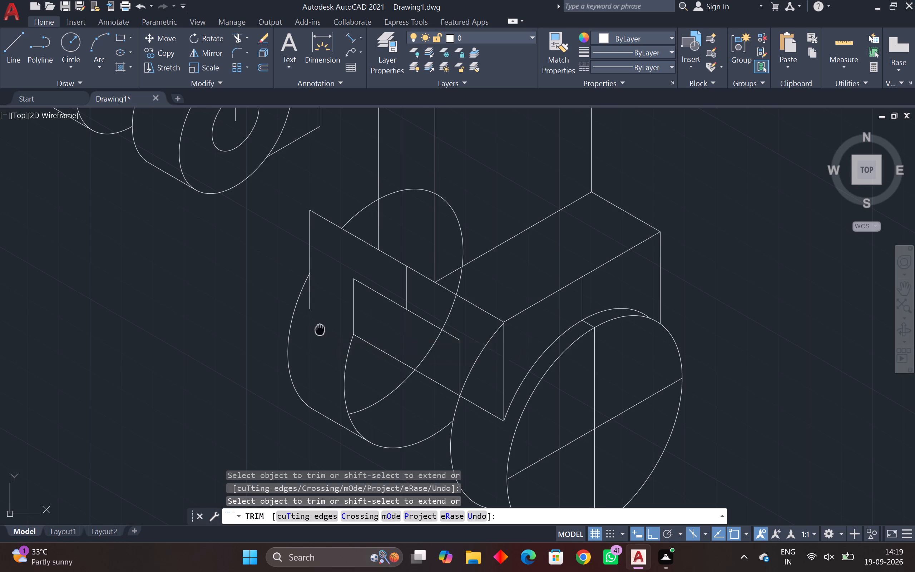
pyautogui.moveTo(317, 329); pyautogui.dragTo(257, 309, button='middle')
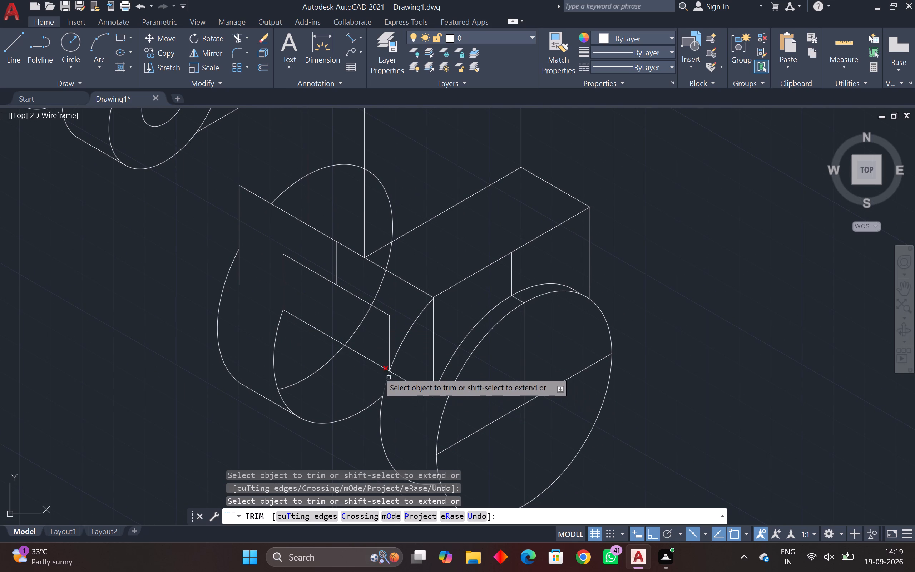
pyautogui.click(373, 362)
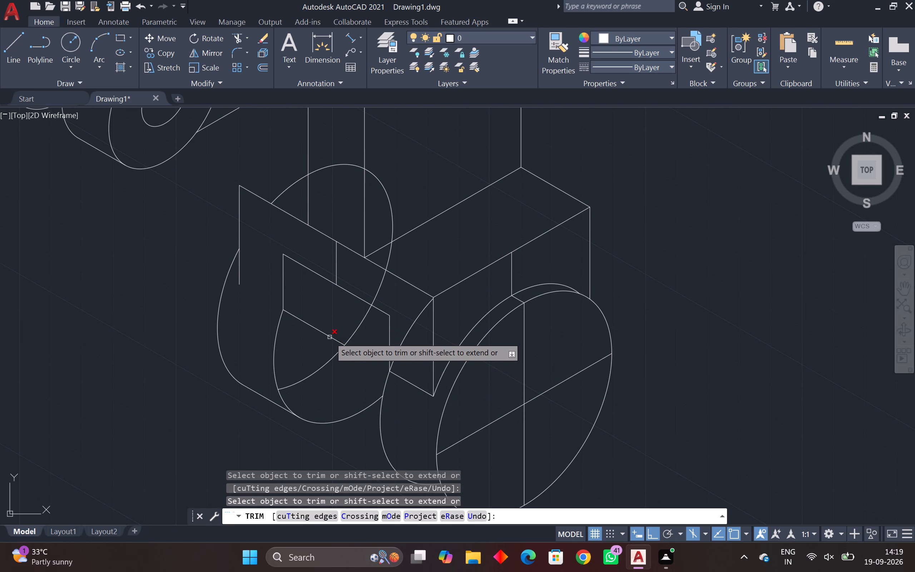
pyautogui.click(329, 337)
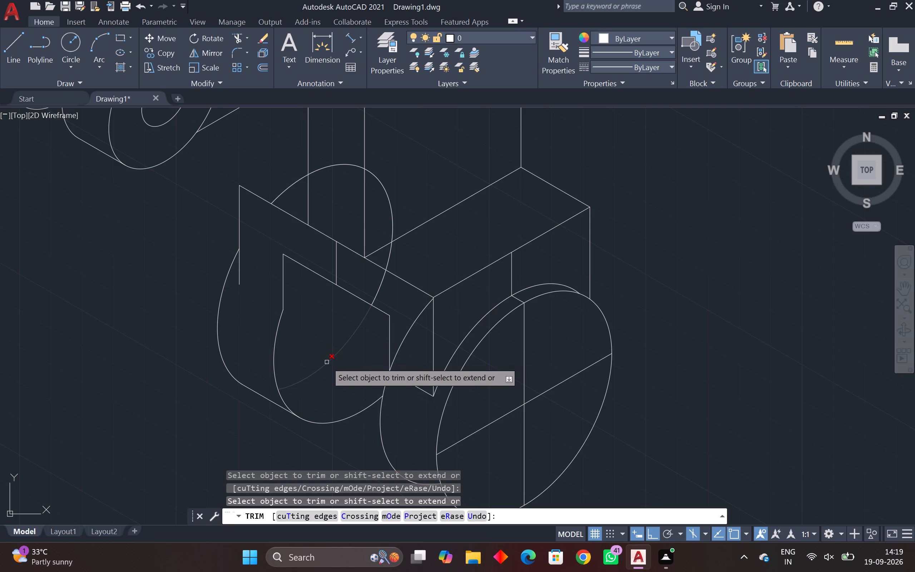
# Trim the rearmost isocircle's remaining hidden arcs across the opening and behind the plate, and the circle arc crossing the block's front end face.
pyautogui.click(327, 362)
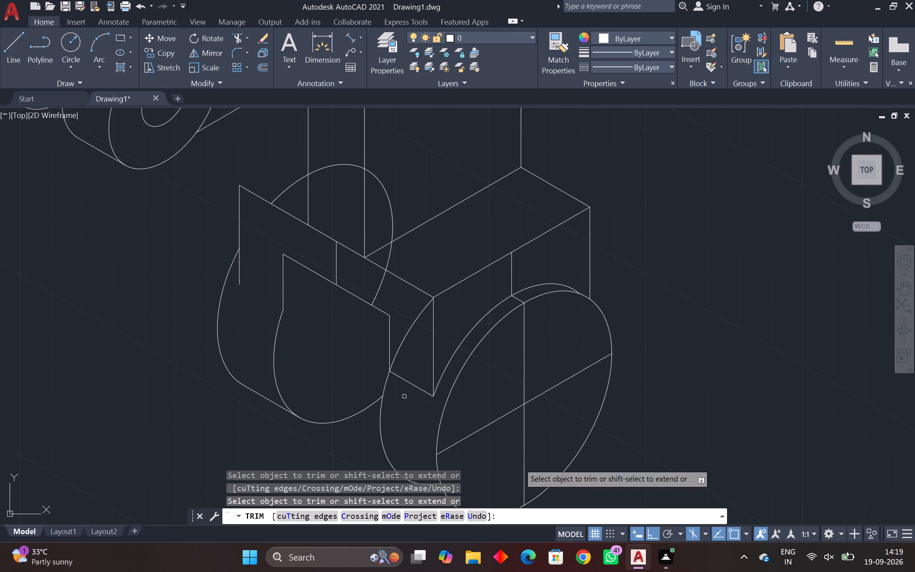
pyautogui.click(404, 335)
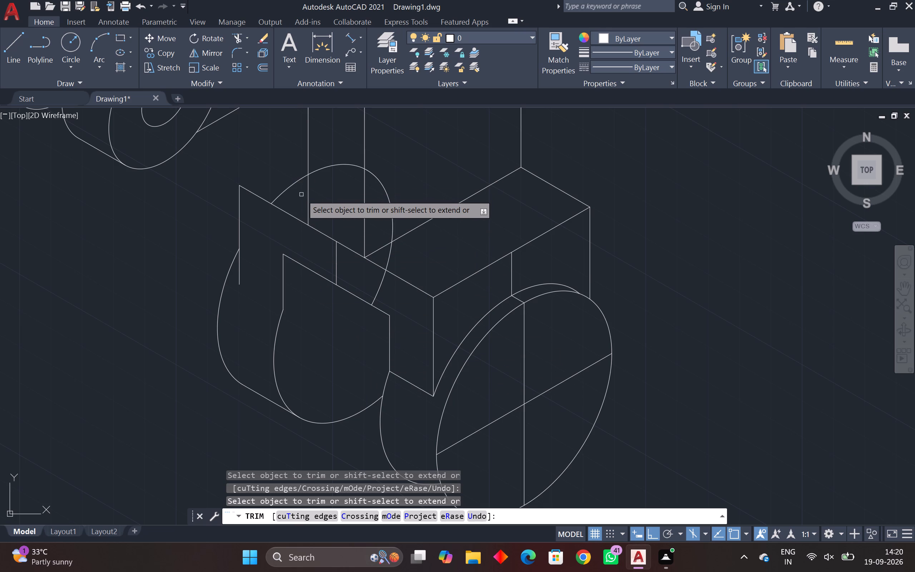
pyautogui.click(283, 190)
pyautogui.click(331, 163)
pyautogui.click(329, 173)
pyautogui.moveTo(391, 169); pyautogui.dragTo(386, 178)
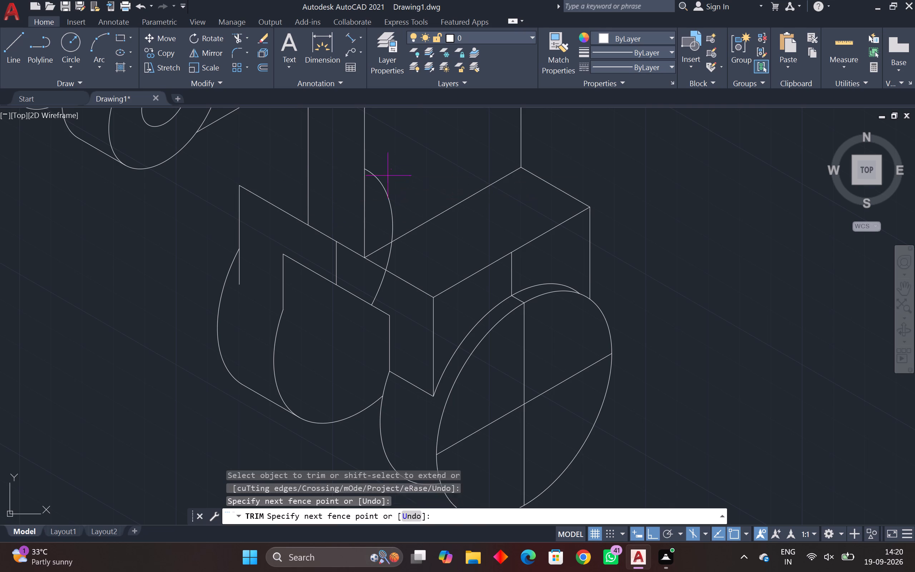
pyautogui.click(377, 203)
pyautogui.click(407, 172)
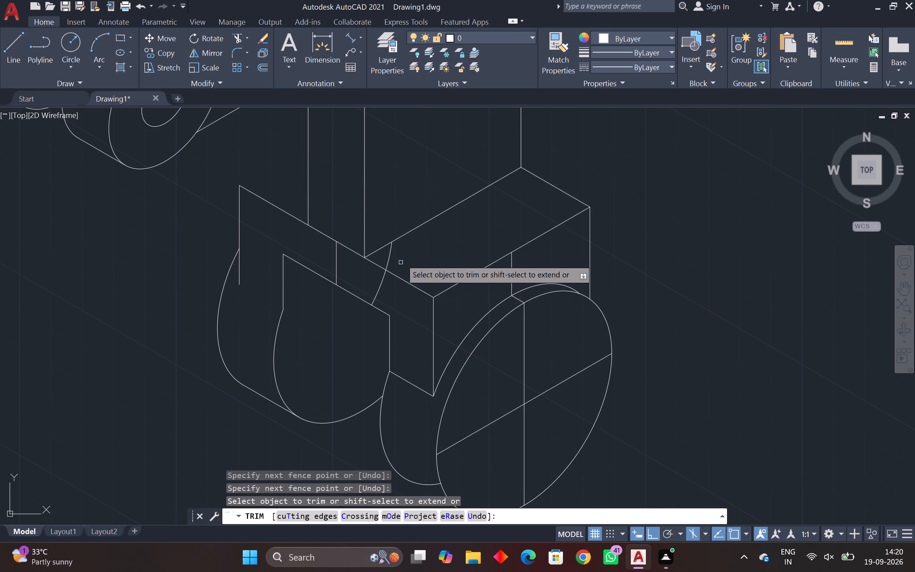
pyautogui.click(391, 253)
pyautogui.click(381, 281)
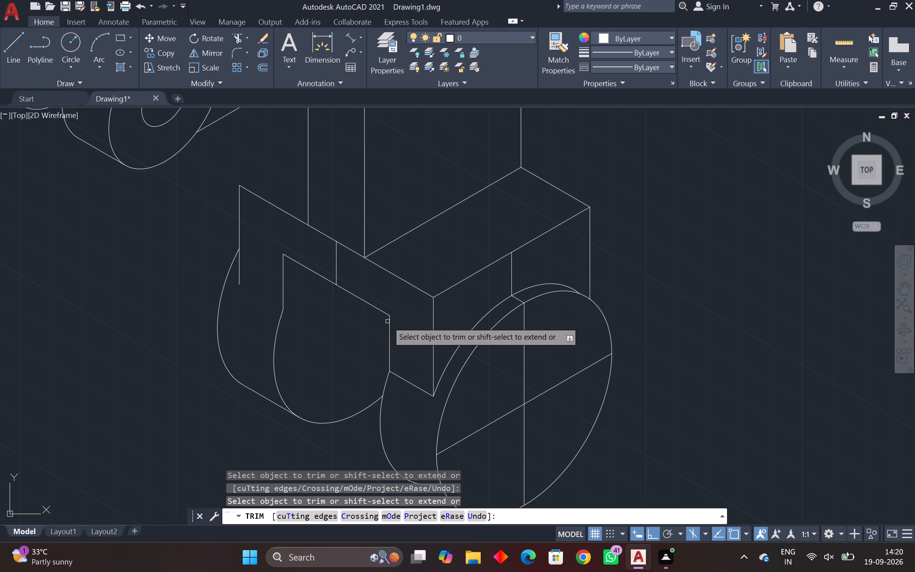
pyautogui.scroll(-2, 411, 373)
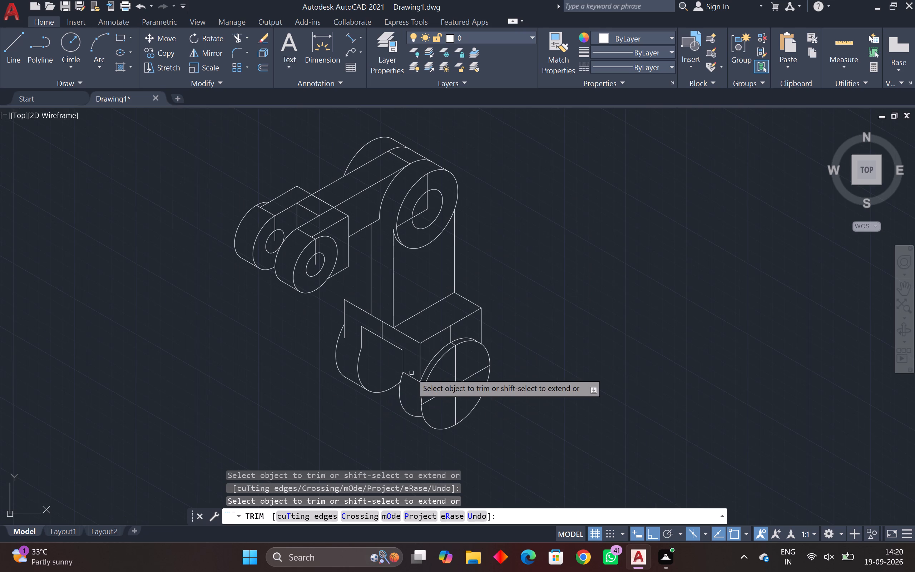
pyautogui.moveTo(401, 368); pyautogui.dragTo(371, 356, button='middle')
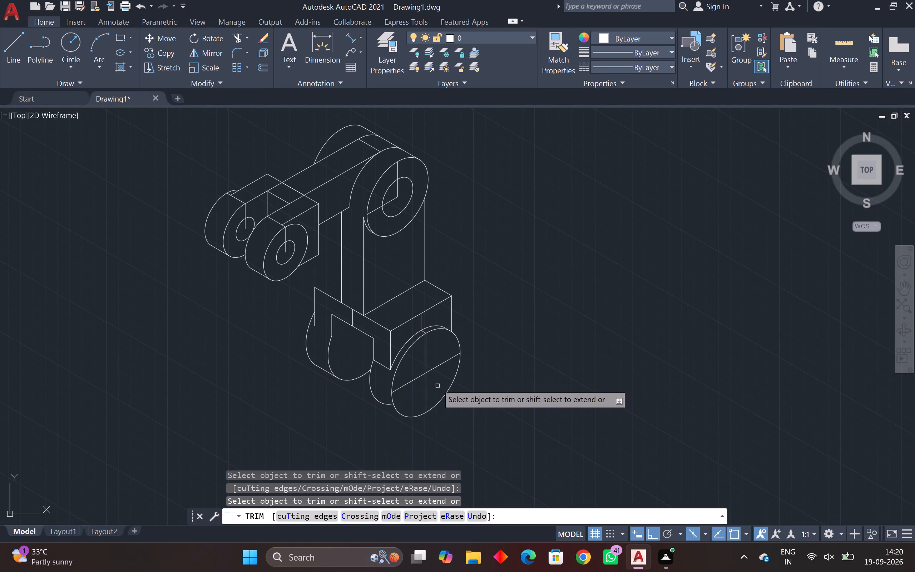
pyautogui.moveTo(488, 343); pyautogui.dragTo(623, 351, button='middle')
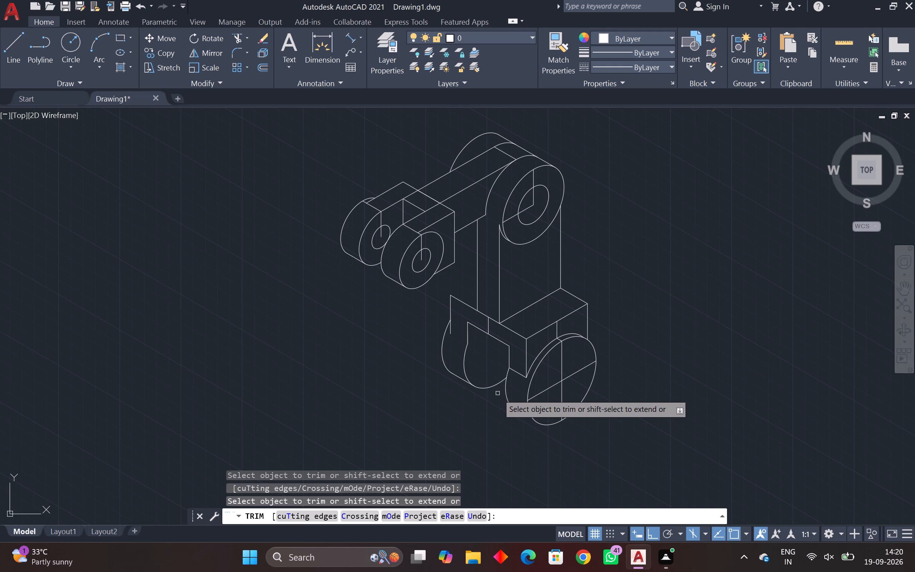
pyautogui.moveTo(491, 420); pyautogui.dragTo(468, 408, button='middle')
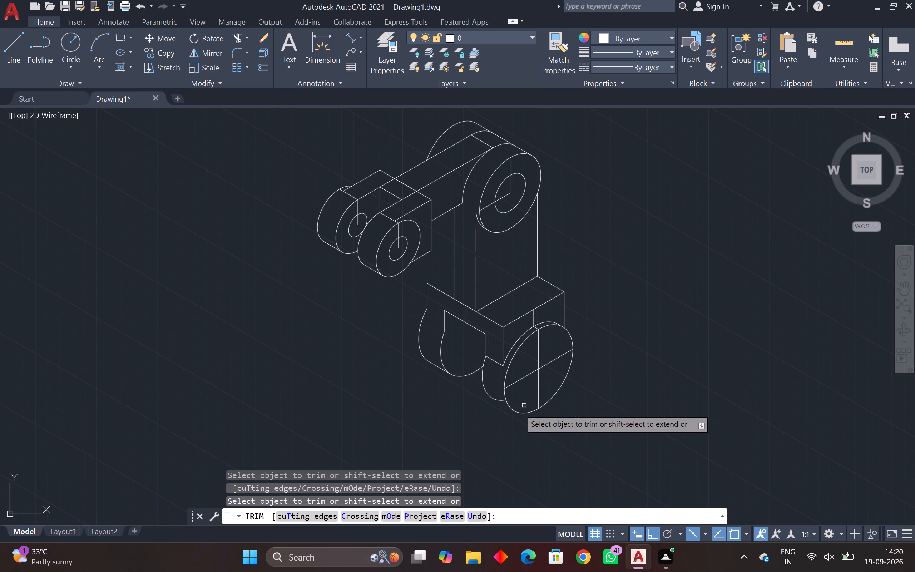
pyautogui.press('Escape')
pyautogui.press('Escape')
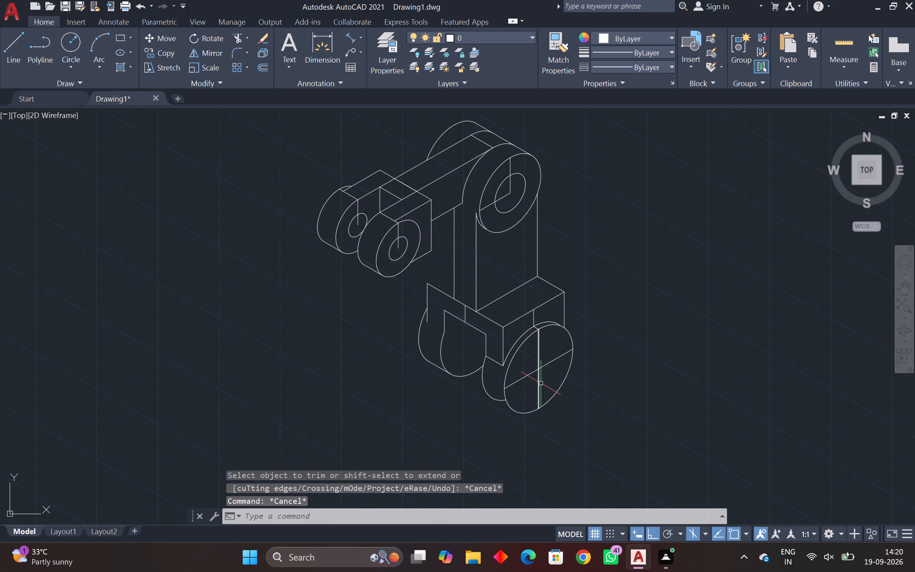
# Draw a 32 mm diameter isocircle on the right isoplane, centred on the crossing centre lines of the frontmost circular base.
pyautogui.press('e')
pyautogui.write('l')
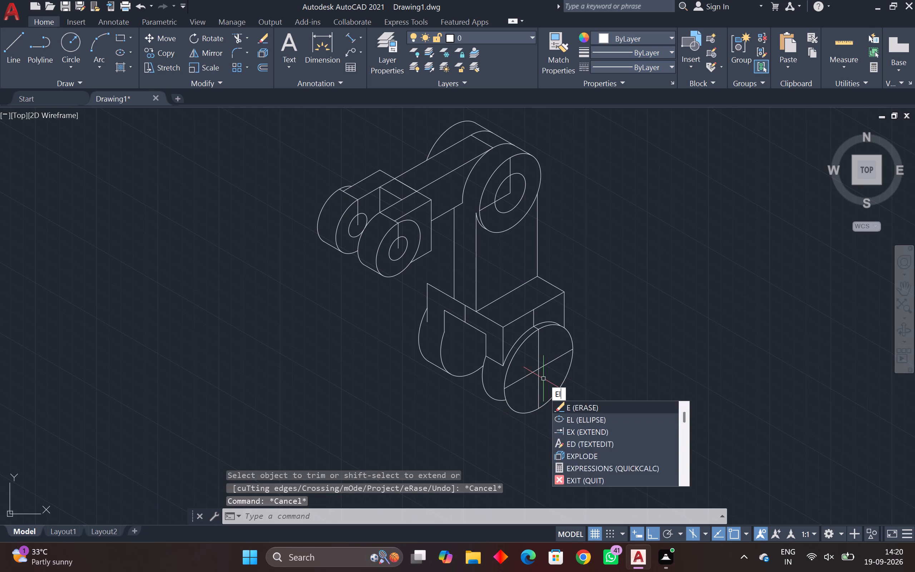
pyautogui.press('space')
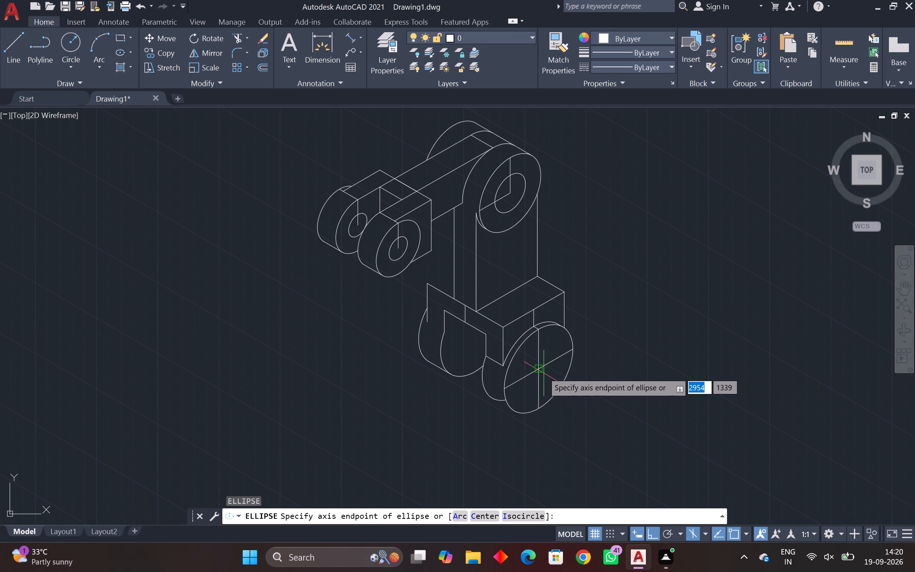
pyautogui.click(519, 516)
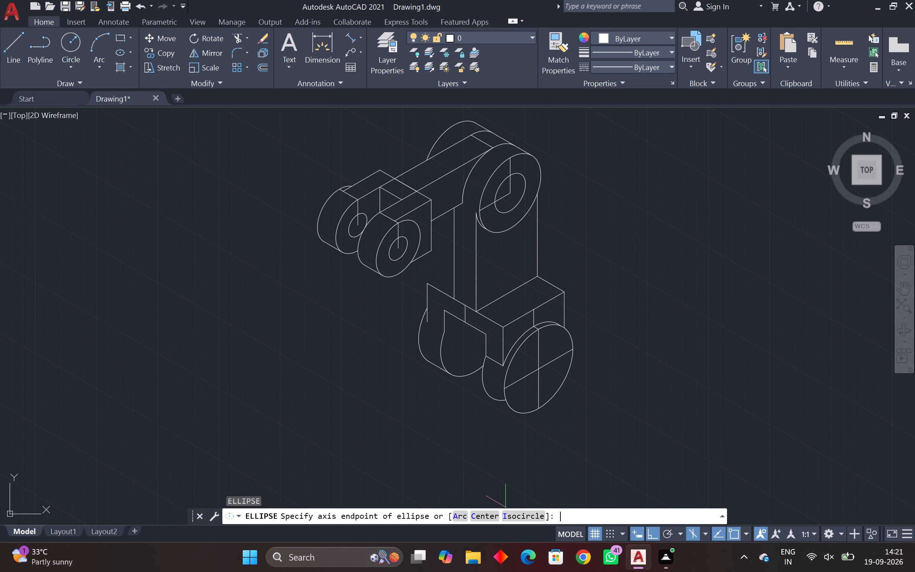
pyautogui.click(537, 370)
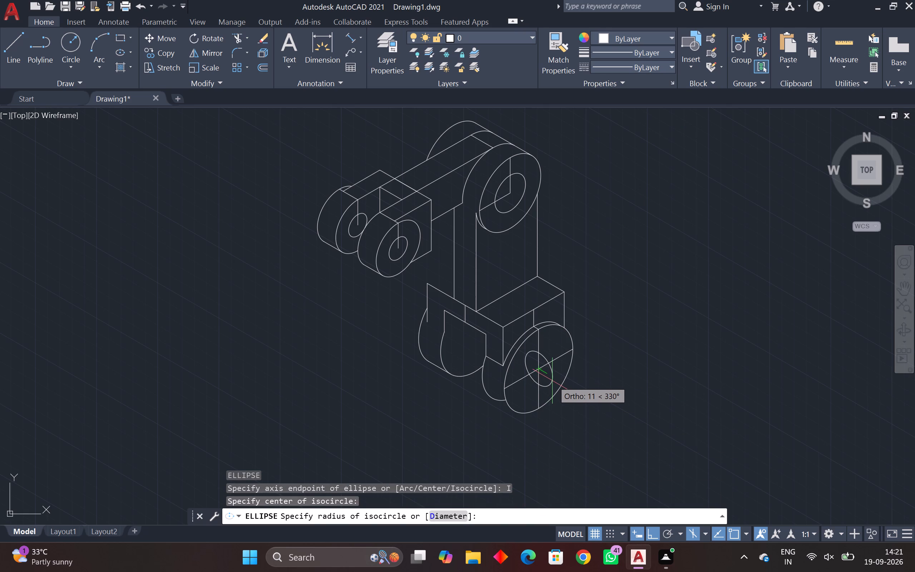
pyautogui.press('F5')
pyautogui.press('F5')
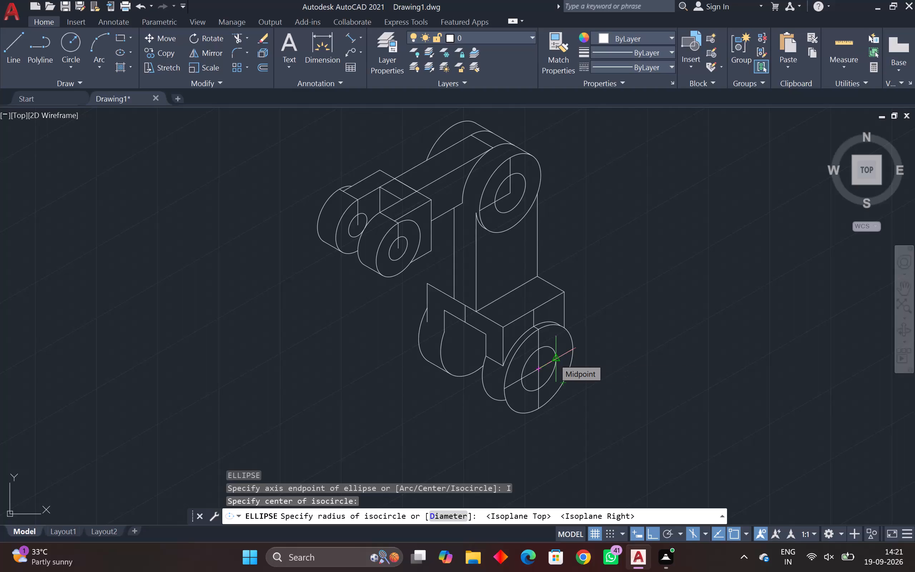
pyautogui.write('d')
pyautogui.press('space')
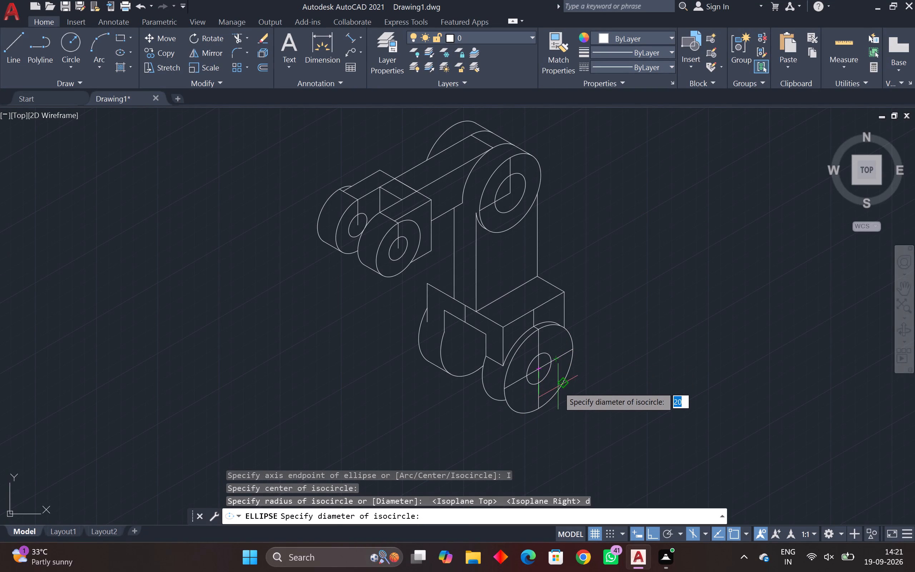
pyautogui.write('32')
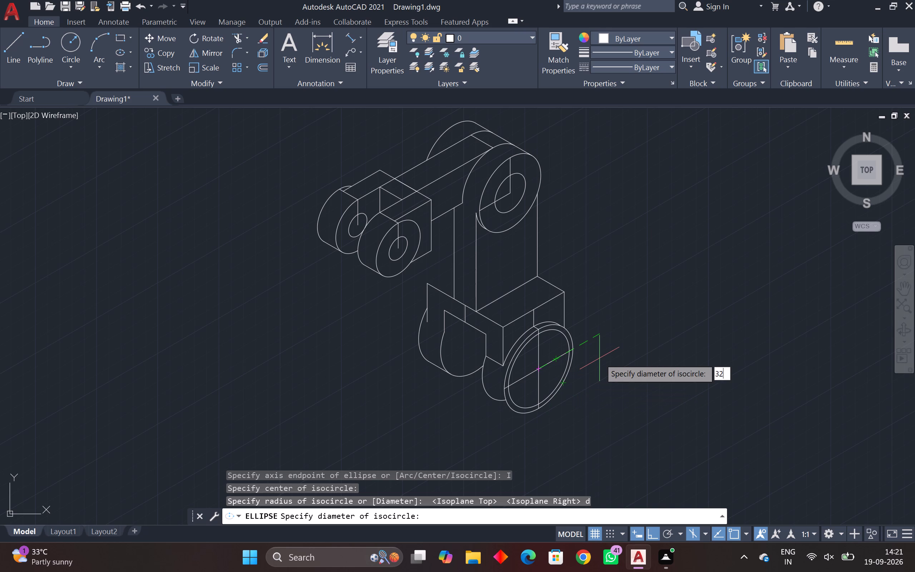
pyautogui.press('Return')
pyautogui.press('Escape')
pyautogui.press('Escape')
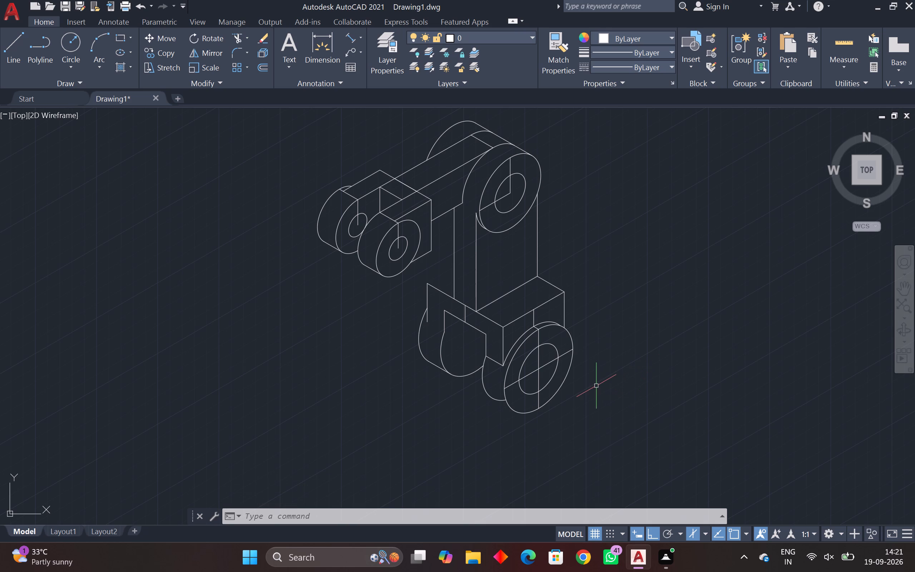
pyautogui.press('Escape')
pyautogui.press('Escape')
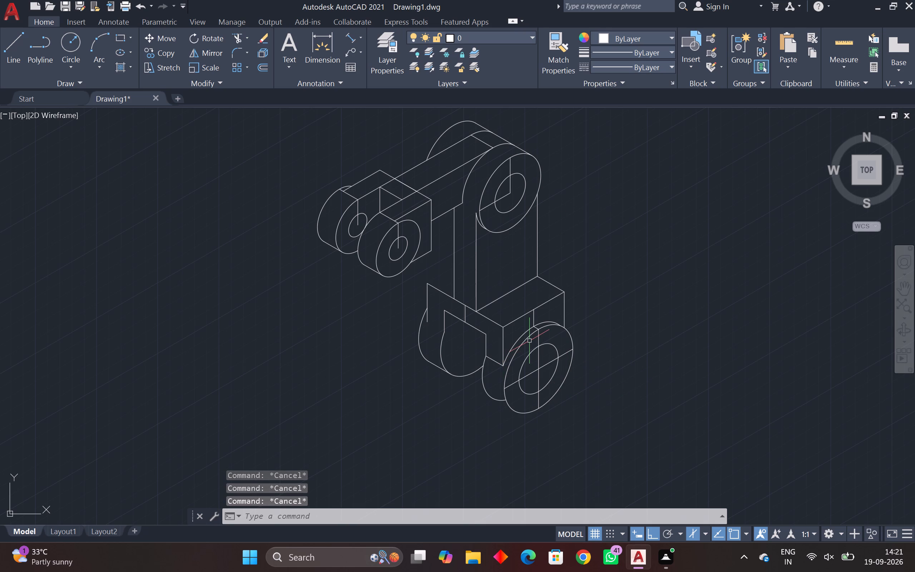
# Copy the 32 mm isocircle 18 mm along 150° from its centre to the back face of the front base.
pyautogui.click(527, 360)
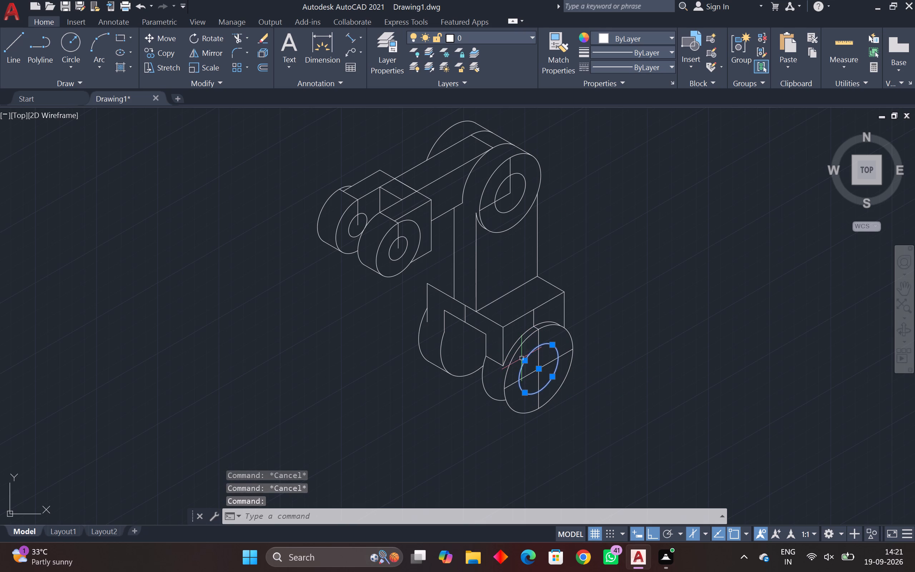
pyautogui.press('c')
pyautogui.press('o')
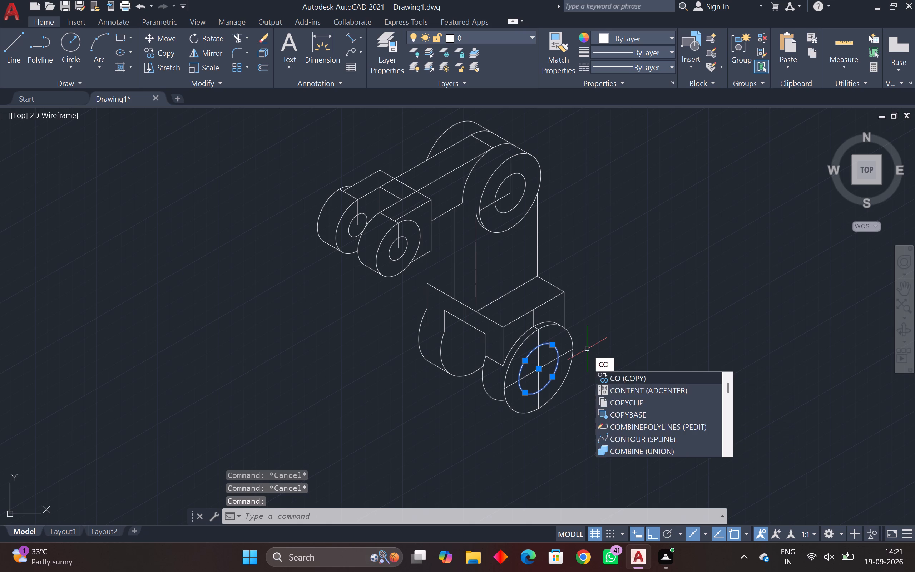
pyautogui.press('space')
pyautogui.click(538, 369)
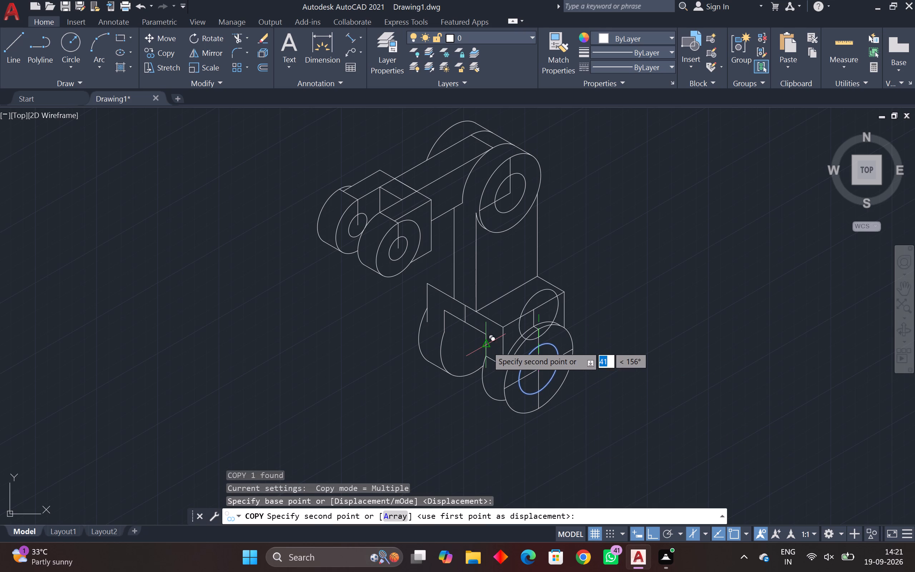
pyautogui.press('F5')
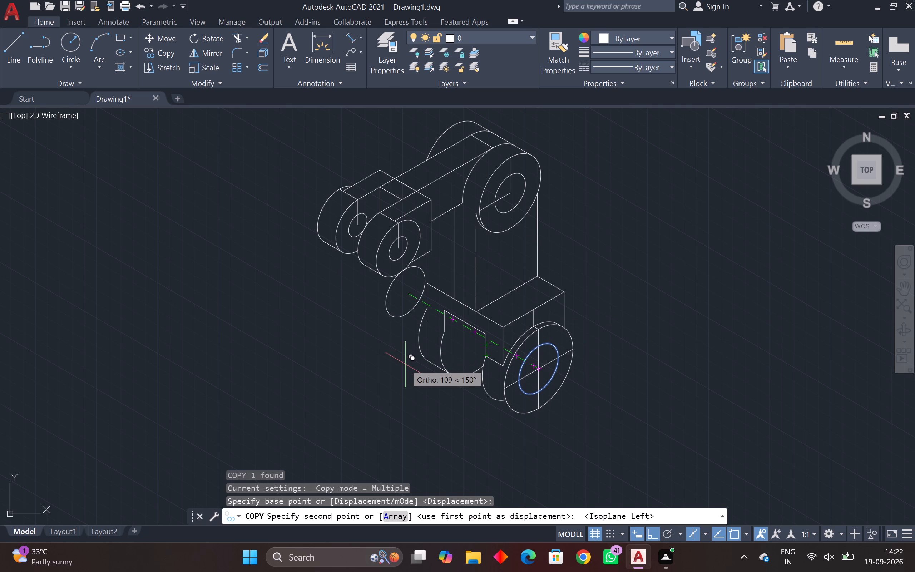
pyautogui.write('18')
pyautogui.press('Return')
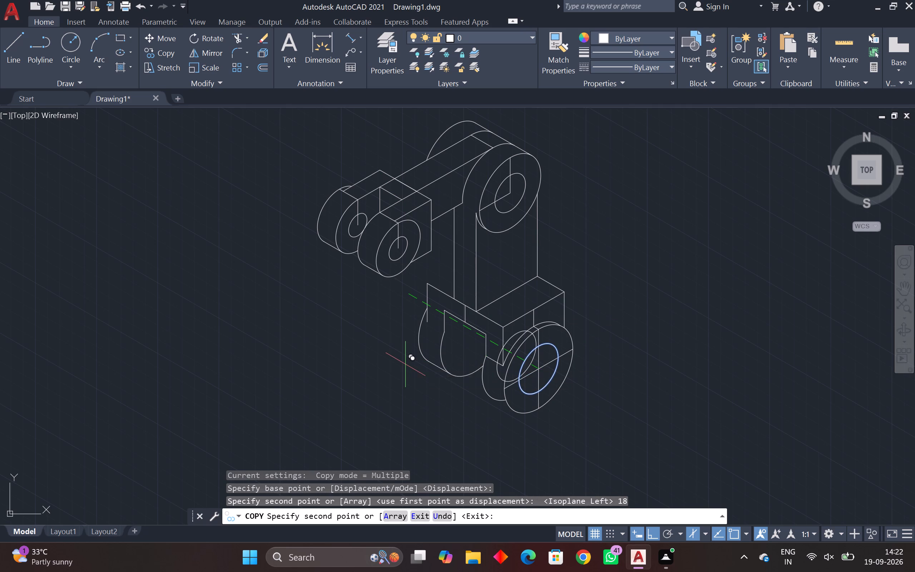
# Trim the short 150° line running from the opening's front vertical edge to the block's front vertical corner edge.
pyautogui.press('Escape')
pyautogui.press('Escape')
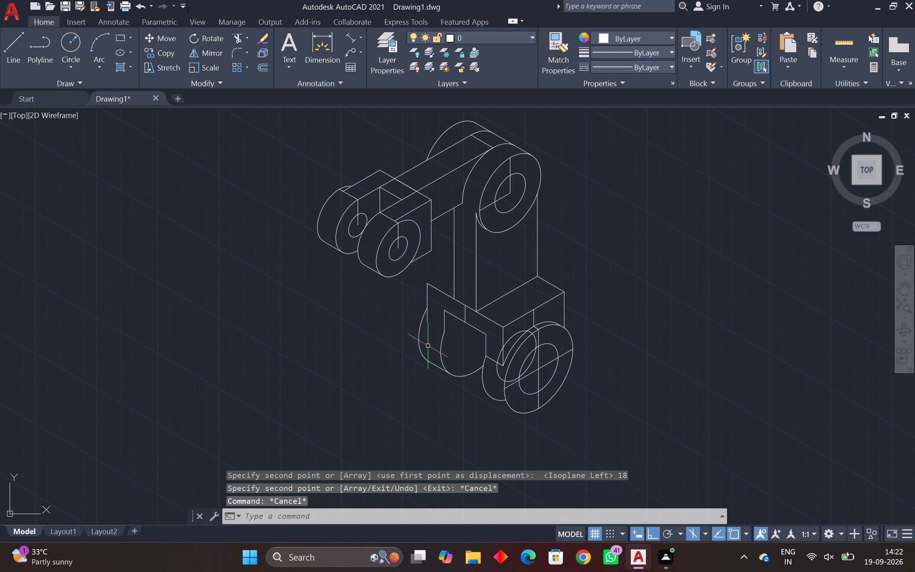
pyautogui.click(236, 33)
pyautogui.scroll(3, 511, 353)
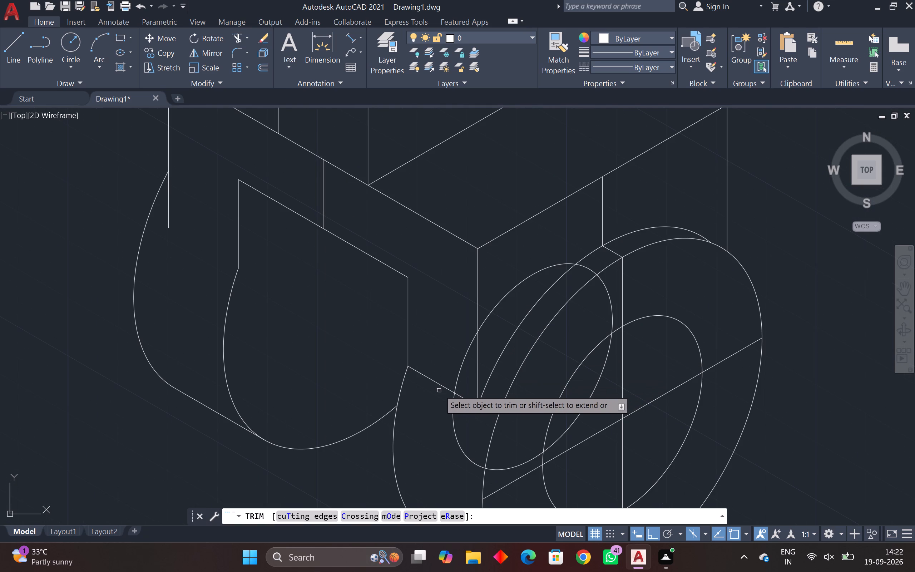
pyautogui.click(440, 383)
pyautogui.click(461, 397)
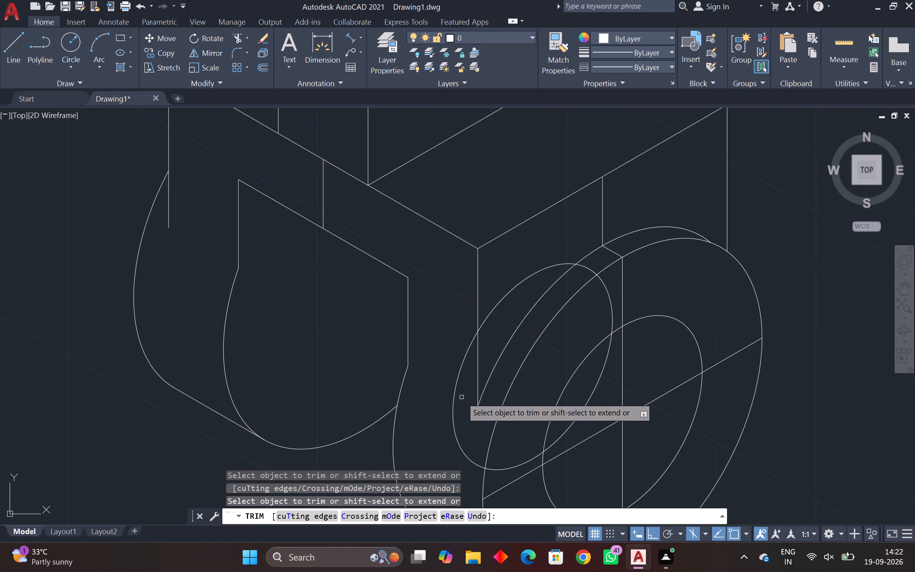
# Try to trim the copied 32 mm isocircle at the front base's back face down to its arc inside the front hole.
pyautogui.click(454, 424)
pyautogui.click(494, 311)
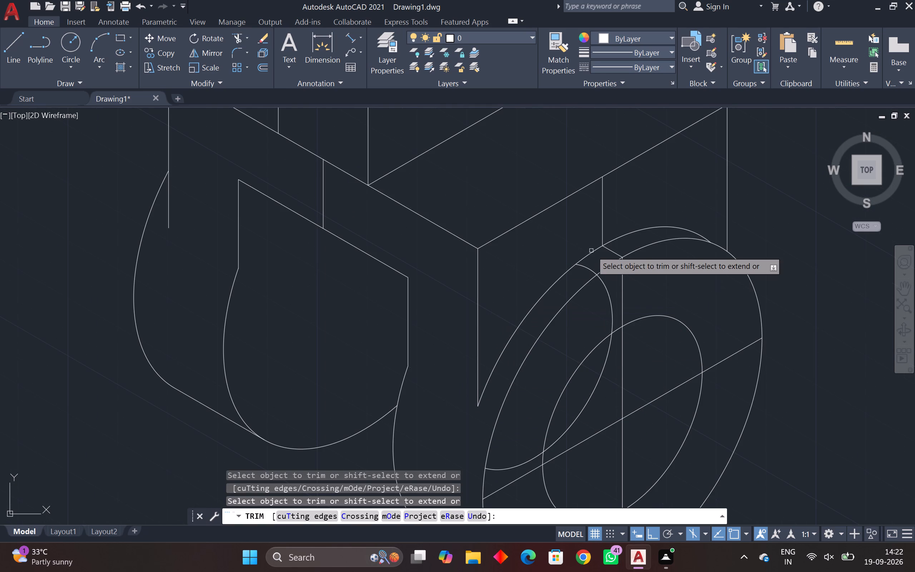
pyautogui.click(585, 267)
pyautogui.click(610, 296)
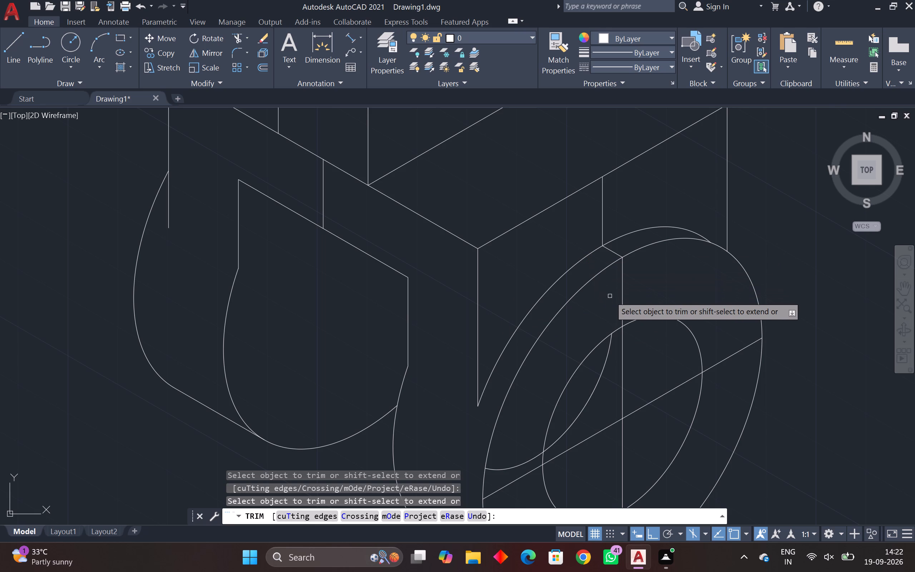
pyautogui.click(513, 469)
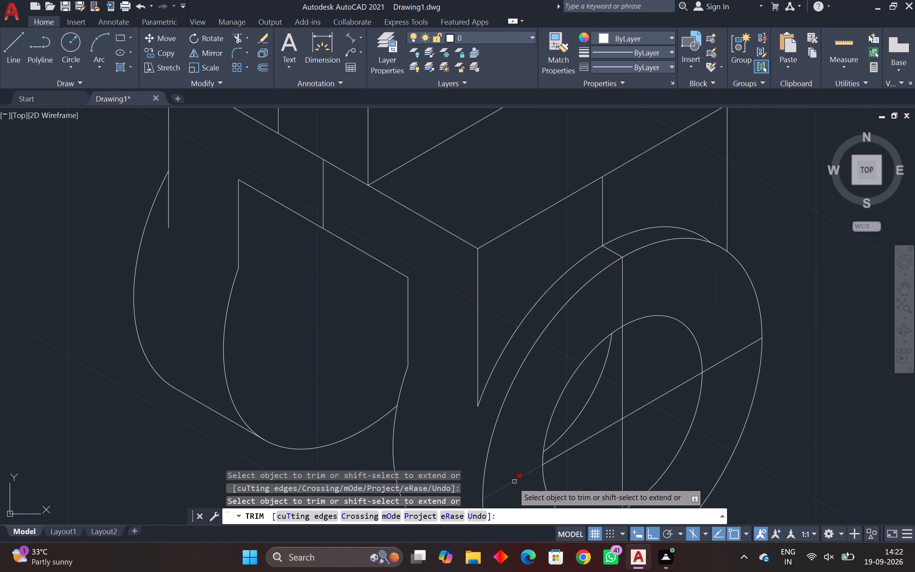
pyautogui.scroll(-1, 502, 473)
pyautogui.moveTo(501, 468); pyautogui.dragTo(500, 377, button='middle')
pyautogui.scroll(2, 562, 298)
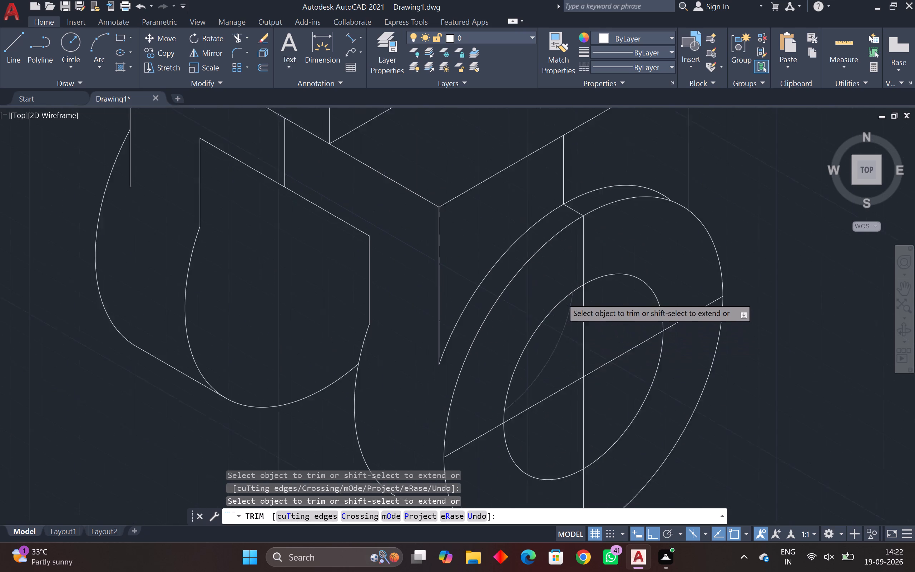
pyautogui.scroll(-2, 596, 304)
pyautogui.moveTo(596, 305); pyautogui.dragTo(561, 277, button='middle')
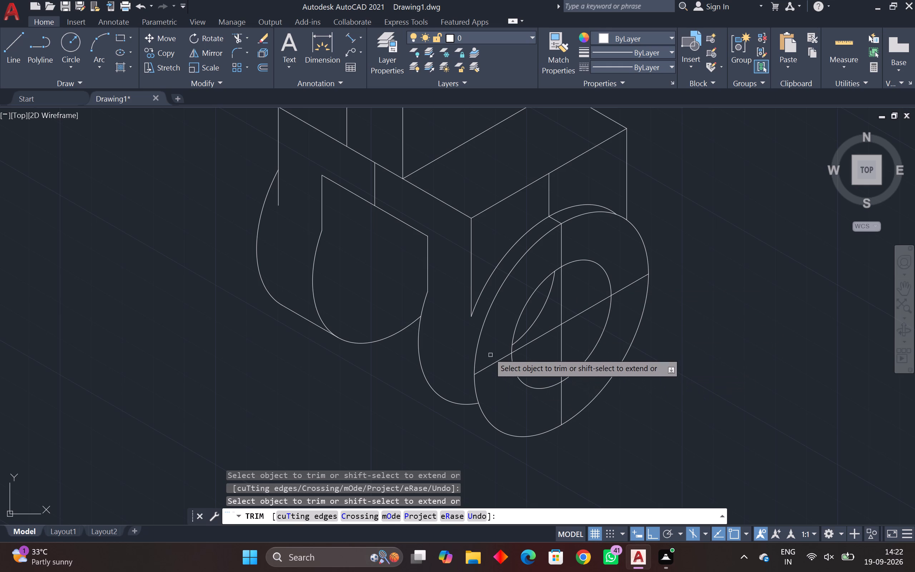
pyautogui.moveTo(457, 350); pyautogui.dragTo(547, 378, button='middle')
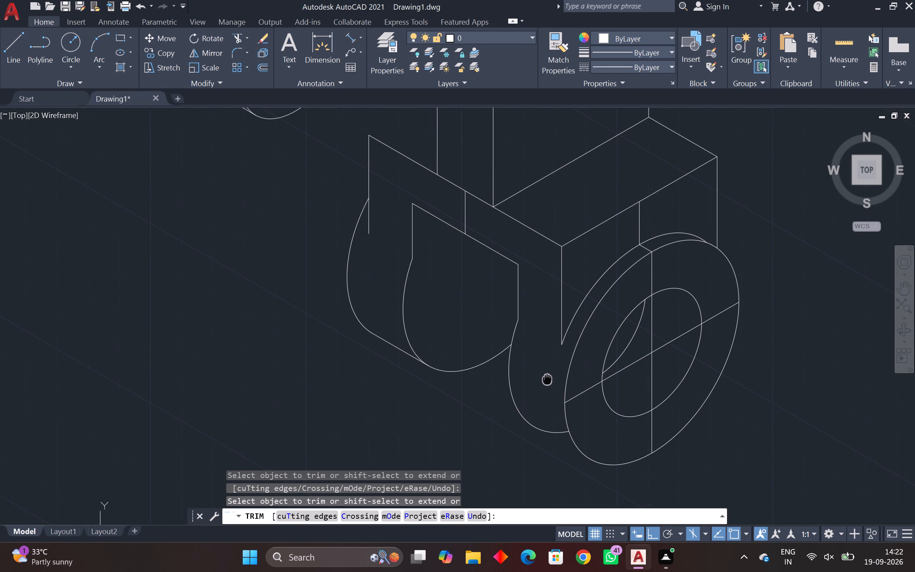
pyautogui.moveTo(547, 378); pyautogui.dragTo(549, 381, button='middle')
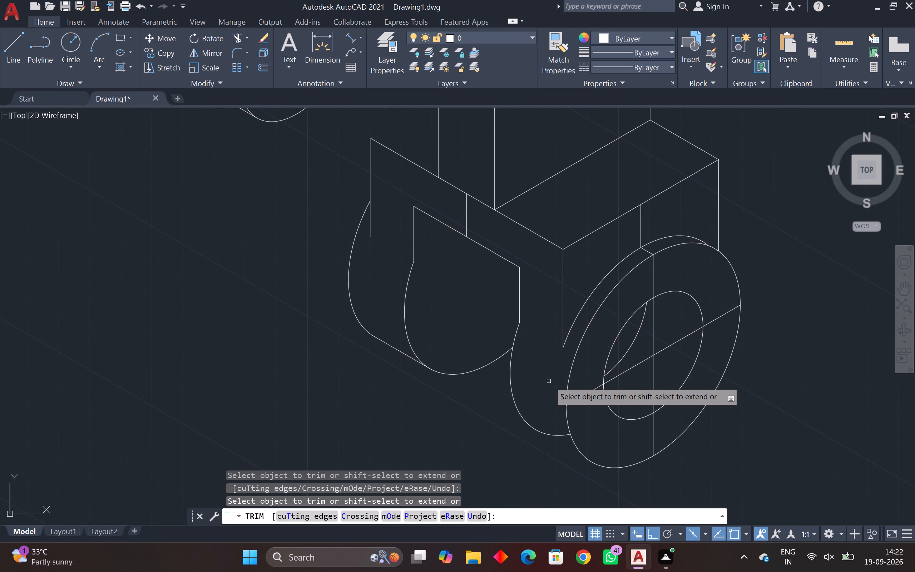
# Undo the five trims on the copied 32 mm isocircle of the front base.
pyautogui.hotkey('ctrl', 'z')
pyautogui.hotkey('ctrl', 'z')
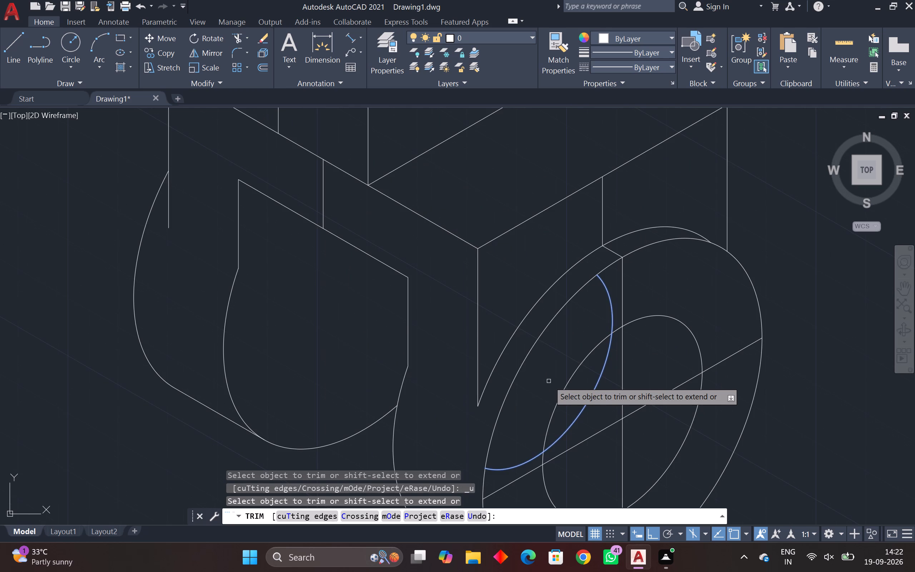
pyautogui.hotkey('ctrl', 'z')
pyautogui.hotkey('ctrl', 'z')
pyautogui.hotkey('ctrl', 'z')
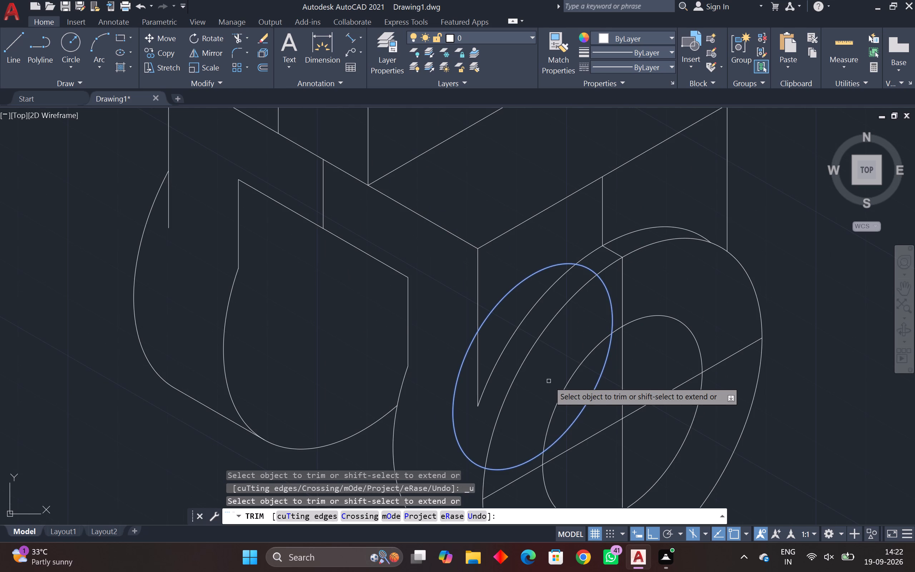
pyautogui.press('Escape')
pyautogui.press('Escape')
# Copy the 32 mm isocircle at the front base's back face 34 mm along 150°, from its centre, to the rear base.
pyautogui.moveTo(473, 434); pyautogui.dragTo(467, 438)
pyautogui.click(450, 446)
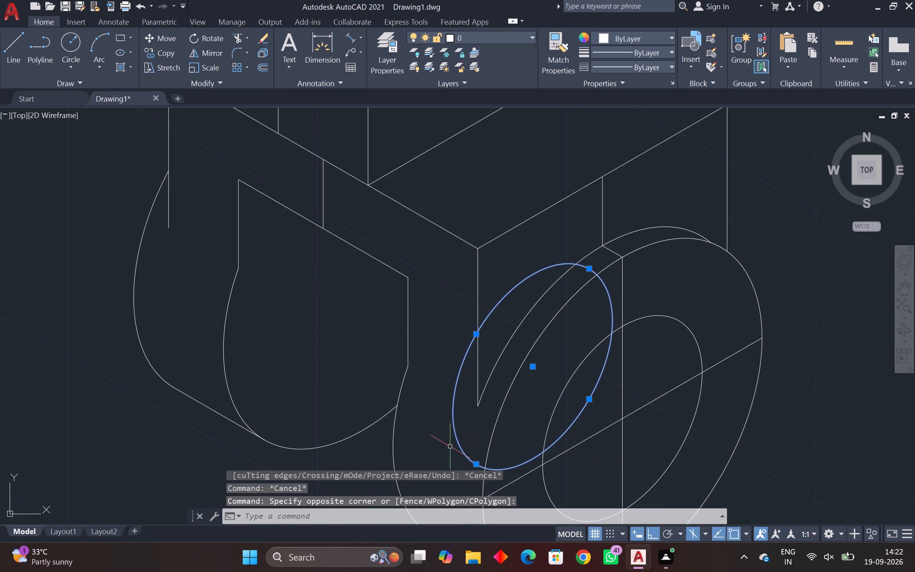
pyautogui.write('co')
pyautogui.press('Return')
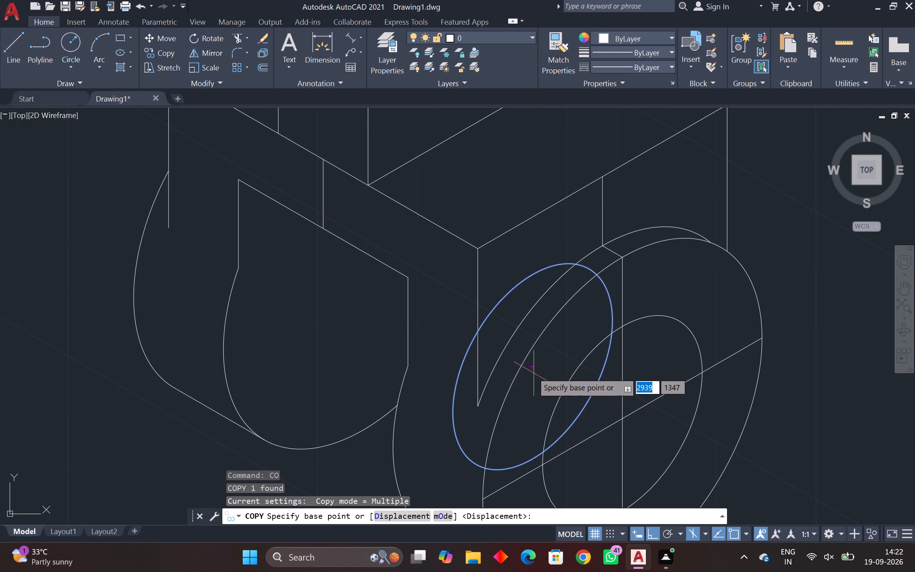
pyautogui.click(534, 368)
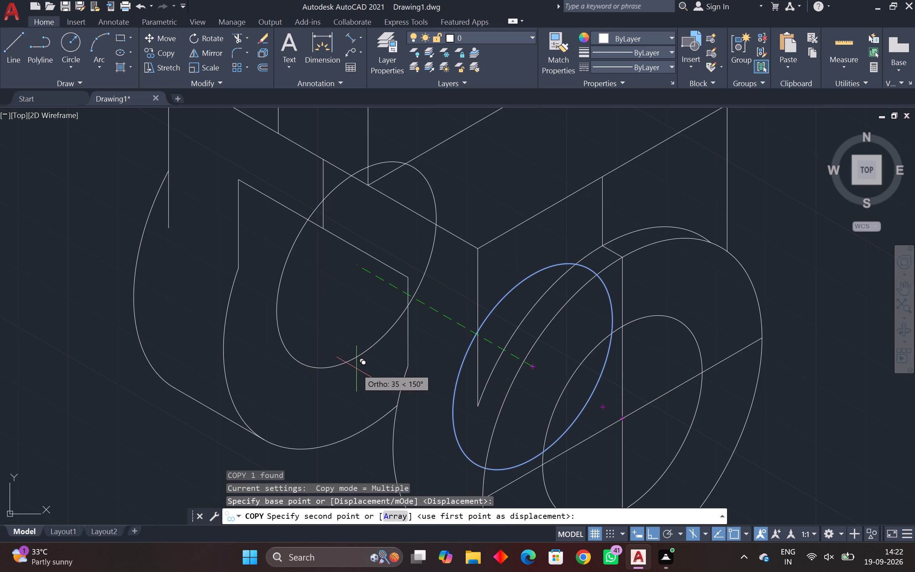
pyautogui.write('34')
pyautogui.press('Return')
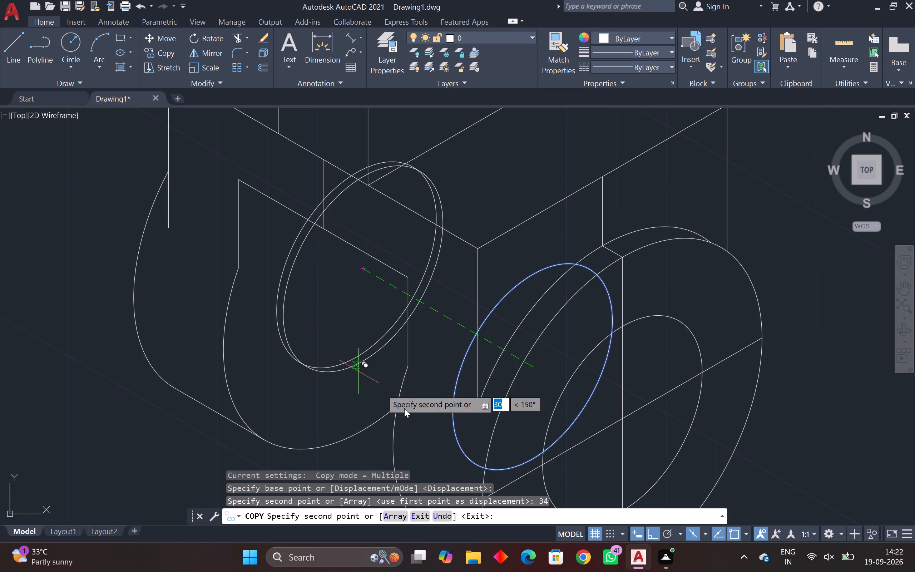
pyautogui.press('Escape')
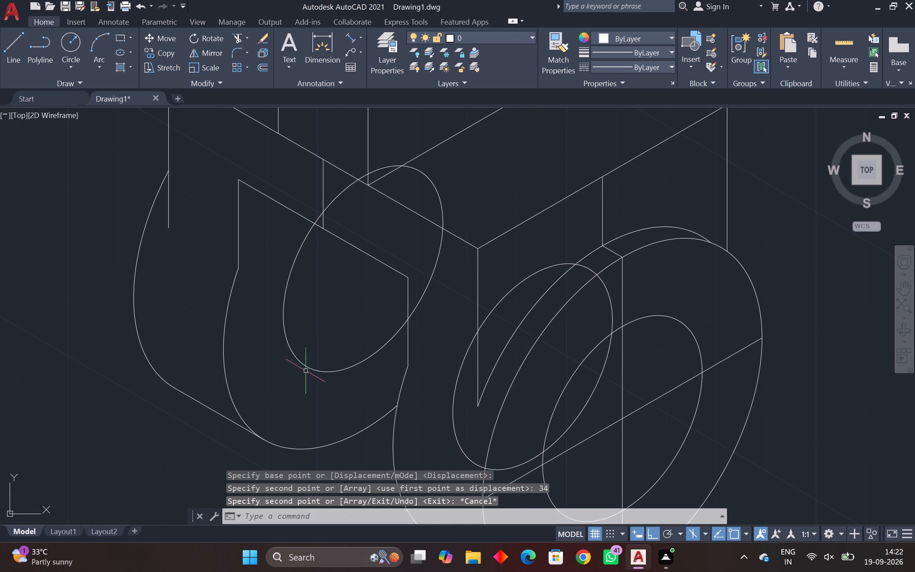
# Copy the new 32 mm isocircle on the rear base's front face a further 18 mm along 150° from its centre.
pyautogui.moveTo(310, 360); pyautogui.dragTo(297, 370)
pyautogui.click(280, 383)
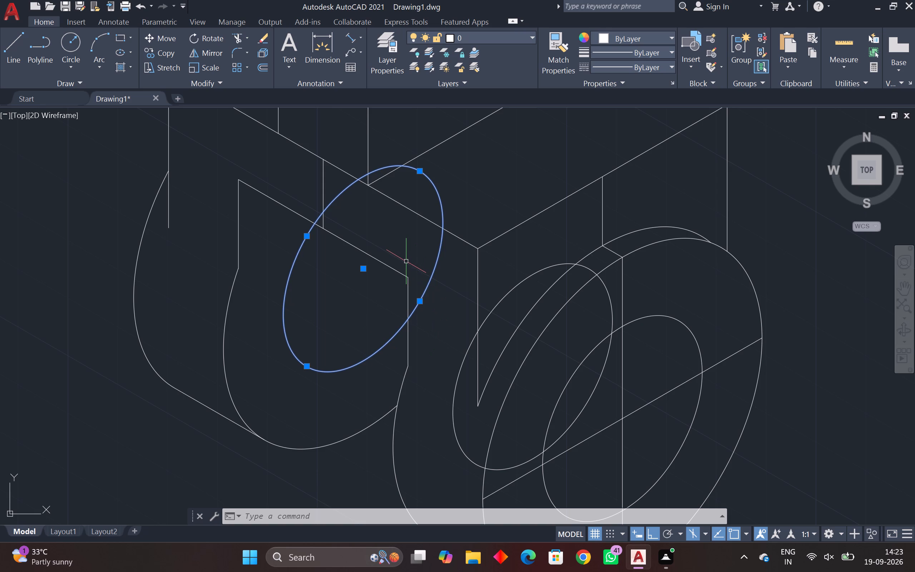
pyautogui.write('co')
pyautogui.press('Return')
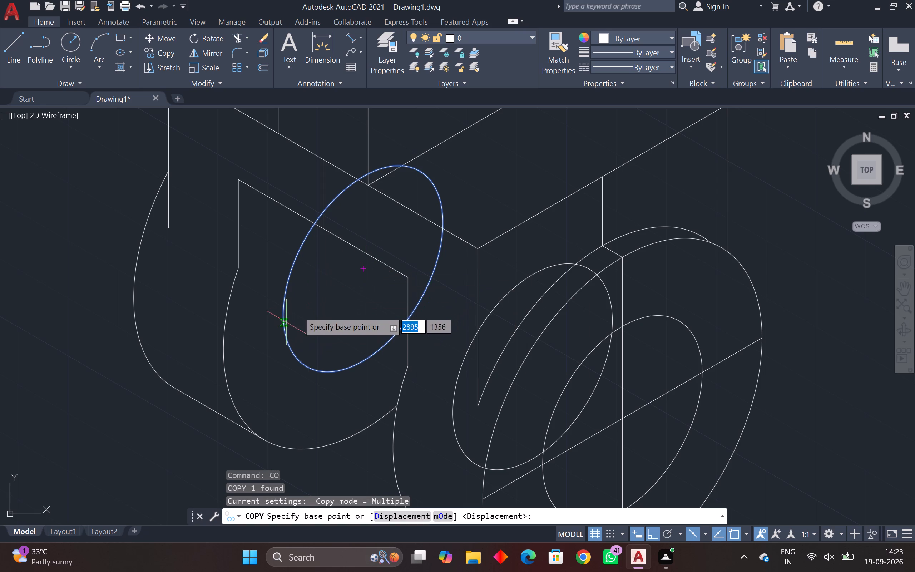
pyautogui.click(366, 267)
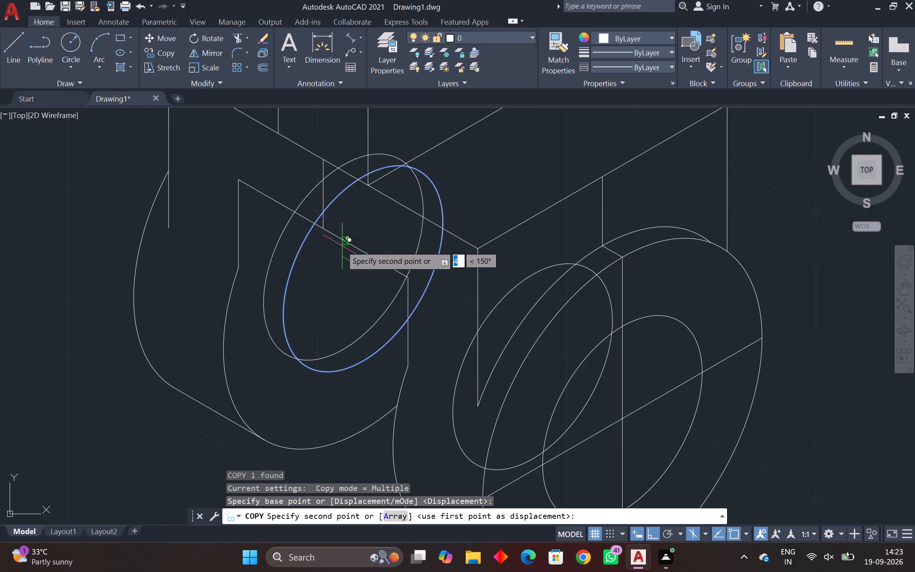
pyautogui.write('18')
pyautogui.press('Return')
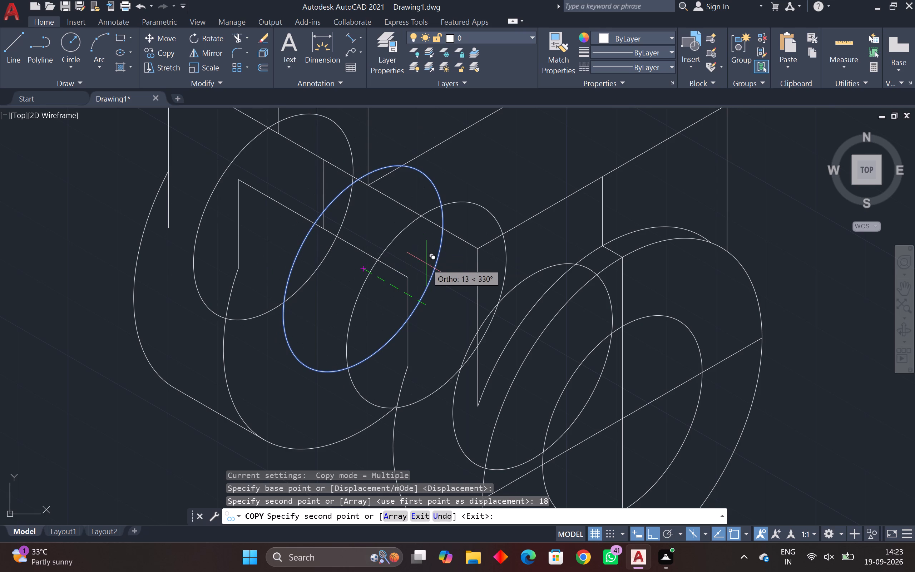
pyautogui.press('Escape')
pyautogui.press('Escape')
pyautogui.press('Escape')
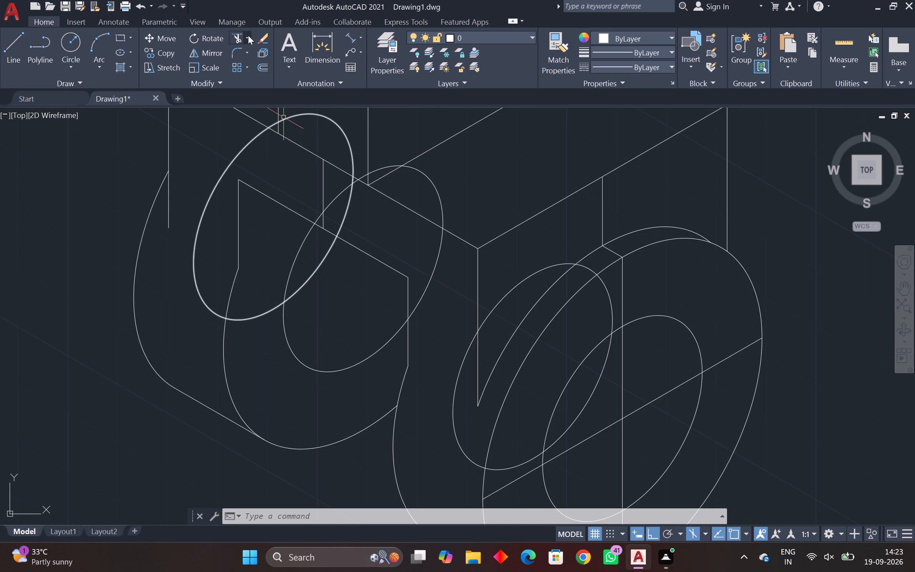
# Trim the rearmost 32 mm isocircle, keeping only its arc inside the rear base's hole below the opening's top edge.
pyautogui.click(237, 37)
pyautogui.moveTo(195, 271); pyautogui.dragTo(192, 271)
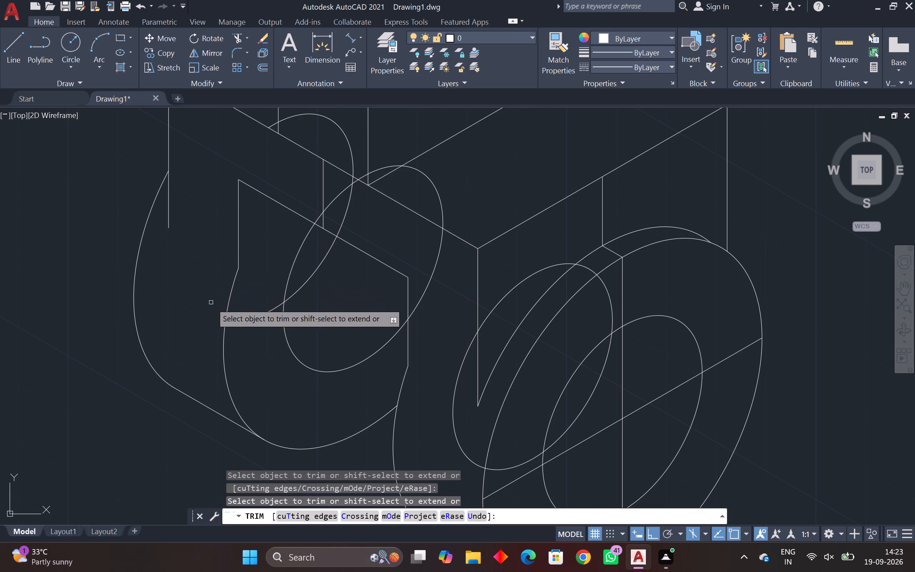
pyautogui.click(251, 319)
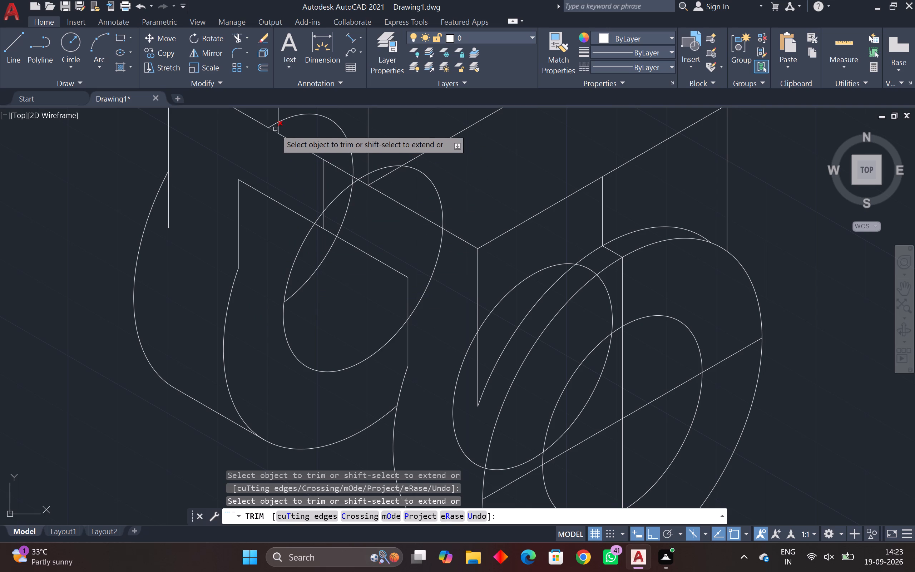
pyautogui.click(271, 125)
pyautogui.click(295, 115)
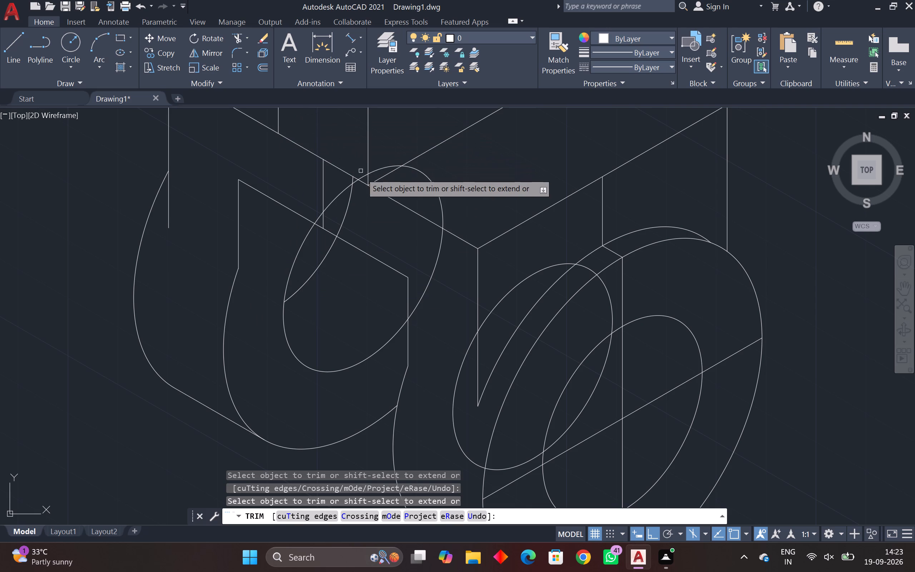
pyautogui.scroll(3, 351, 181)
pyautogui.click(355, 178)
pyautogui.scroll(-1, 357, 228)
pyautogui.moveTo(362, 217); pyautogui.dragTo(374, 184, button='middle')
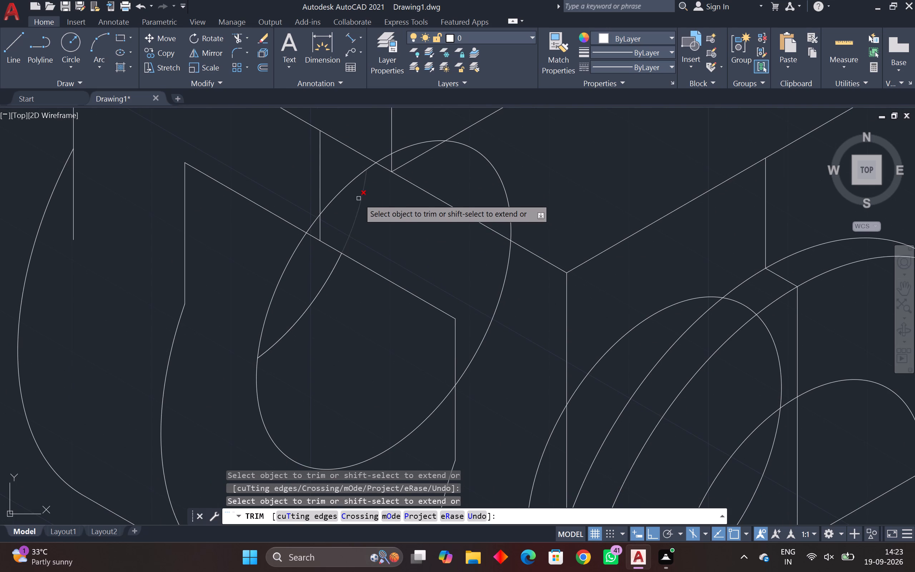
pyautogui.click(358, 198)
pyautogui.click(367, 233)
pyautogui.scroll(-2, 385, 261)
pyautogui.moveTo(385, 262); pyautogui.dragTo(364, 208, button='middle')
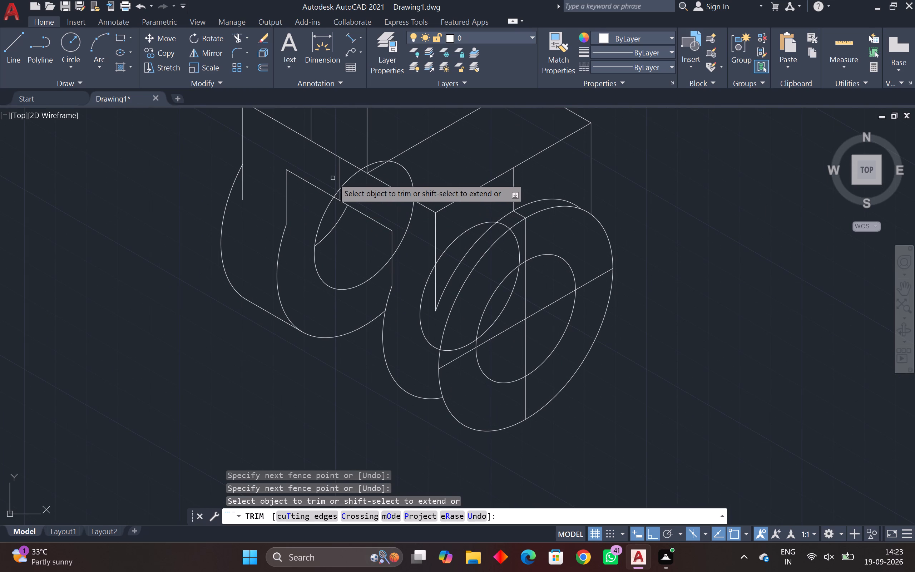
# Trim both pieces of the short vertical line between the block's long upper edge and the opening's top edge.
pyautogui.click(339, 173)
pyautogui.scroll(2, 341, 197)
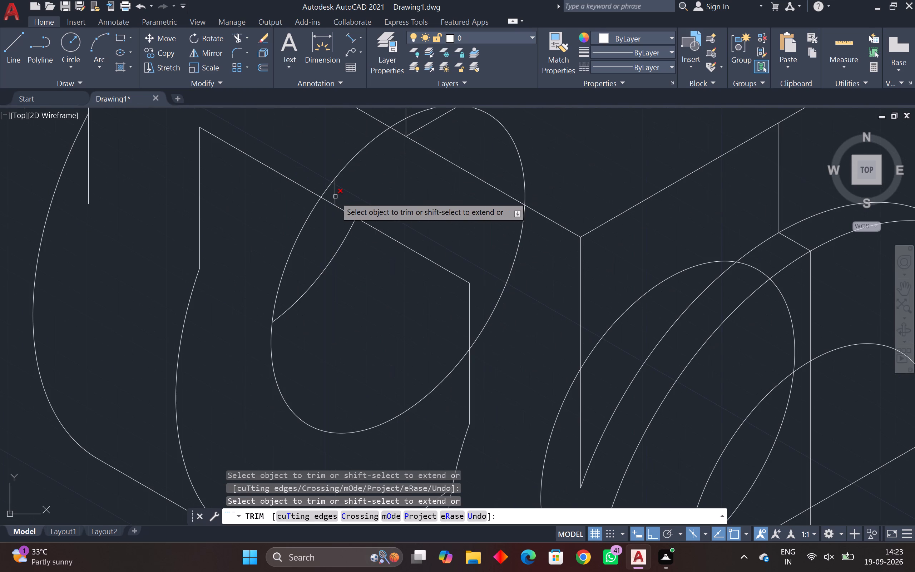
pyautogui.click(335, 197)
# Trim the rear base's front 32 mm isocircle above the opening's top edge and beyond its front vertical edge.
pyautogui.scroll(-2, 353, 207)
pyautogui.moveTo(353, 207); pyautogui.dragTo(320, 196, button='middle')
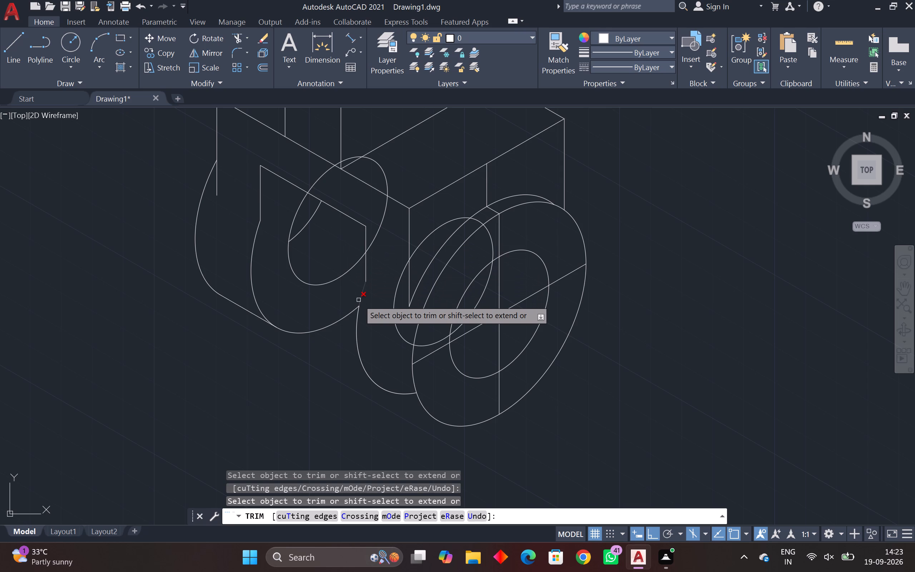
pyautogui.click(369, 246)
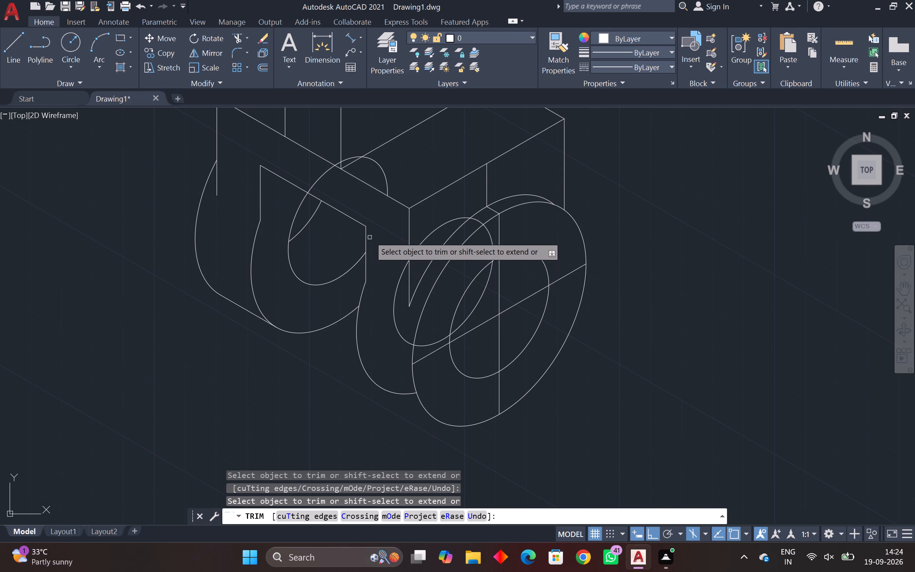
pyautogui.click(384, 175)
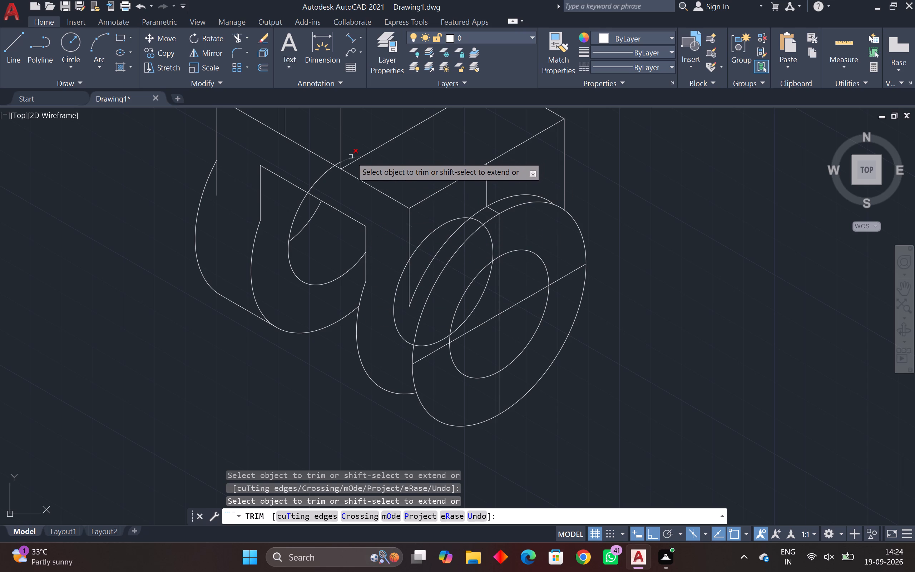
pyautogui.click(351, 157)
pyautogui.scroll(2, 342, 161)
pyautogui.click(332, 166)
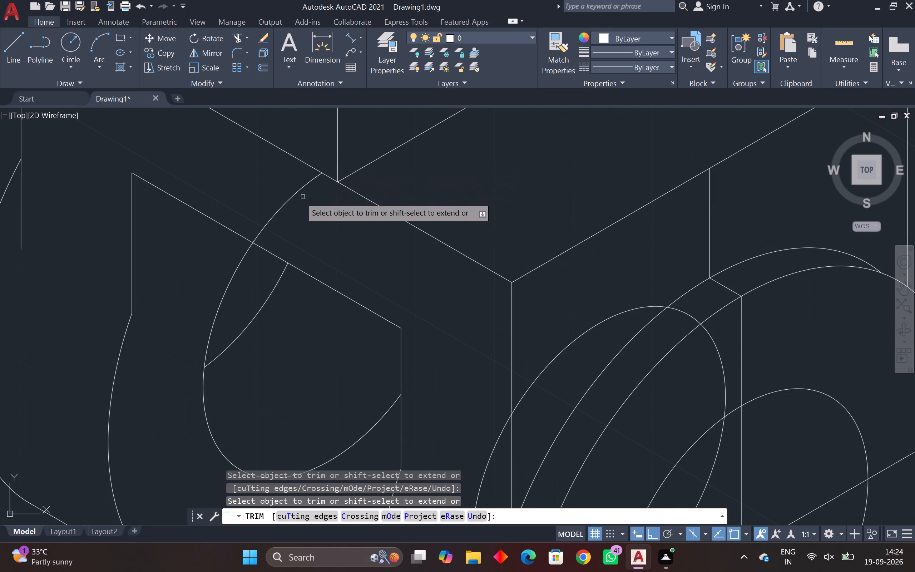
pyautogui.click(296, 192)
pyautogui.scroll(-2, 285, 255)
pyautogui.moveTo(285, 255); pyautogui.dragTo(183, 226, button='middle')
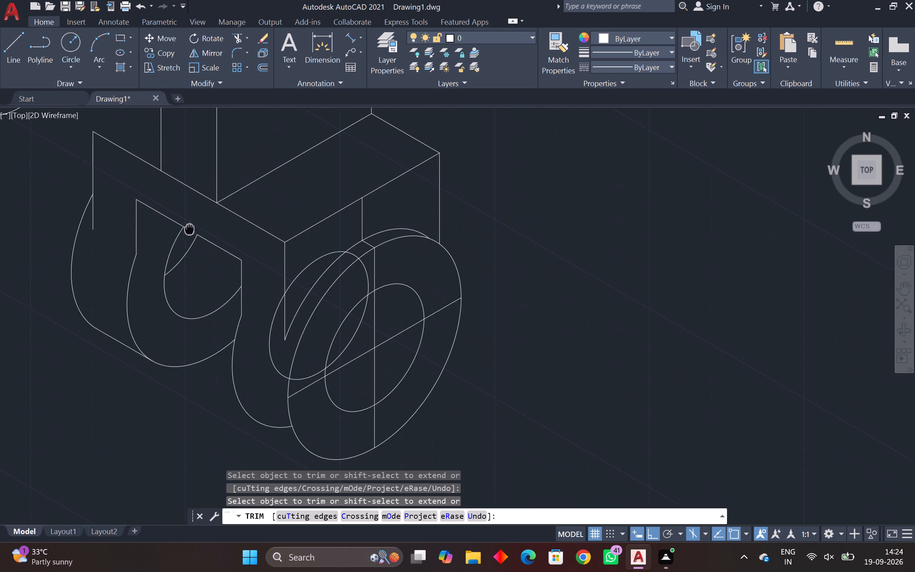
pyautogui.moveTo(183, 226); pyautogui.dragTo(176, 223, button='middle')
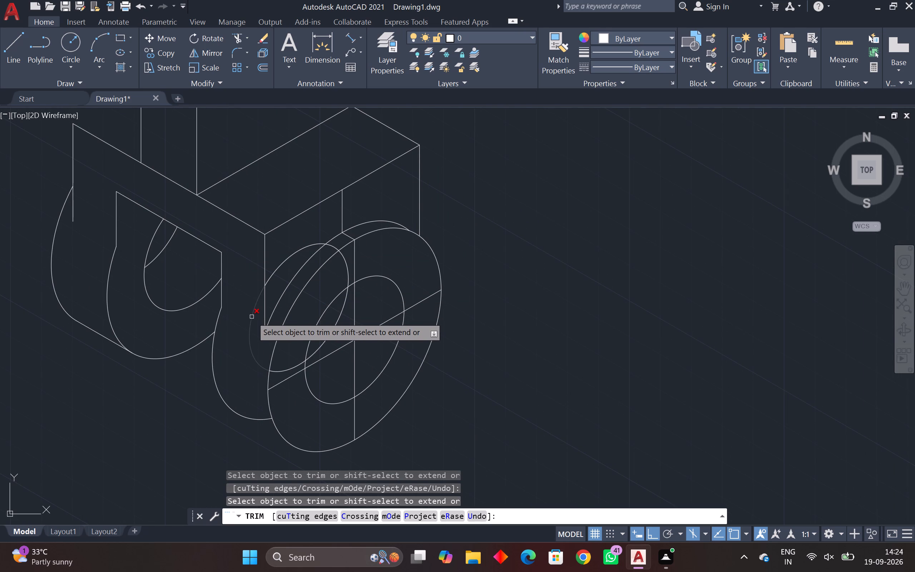
# Trim the rear 32 mm isocircle of the front base, keeping only its arc inside the front face's hole.
pyautogui.click(252, 317)
pyautogui.click(276, 270)
pyautogui.scroll(2, 322, 252)
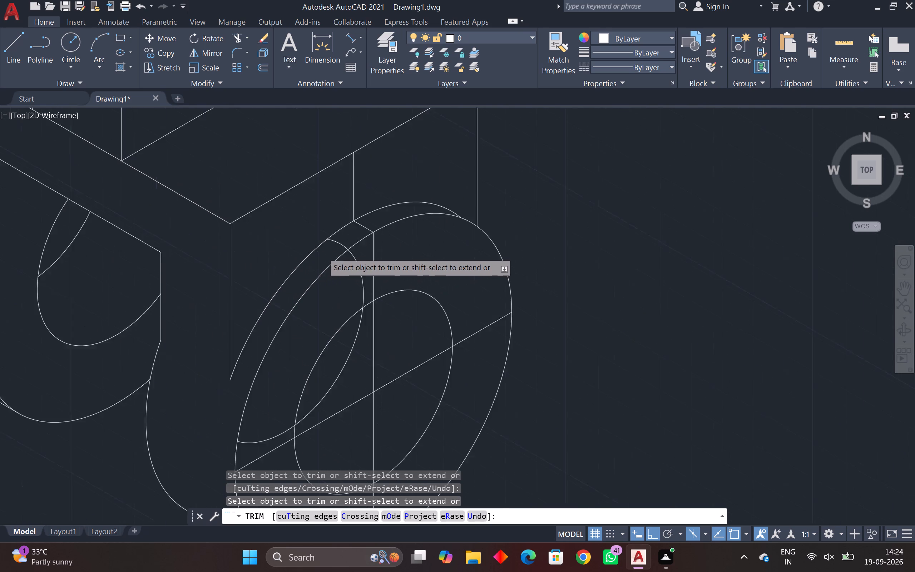
pyautogui.click(341, 235)
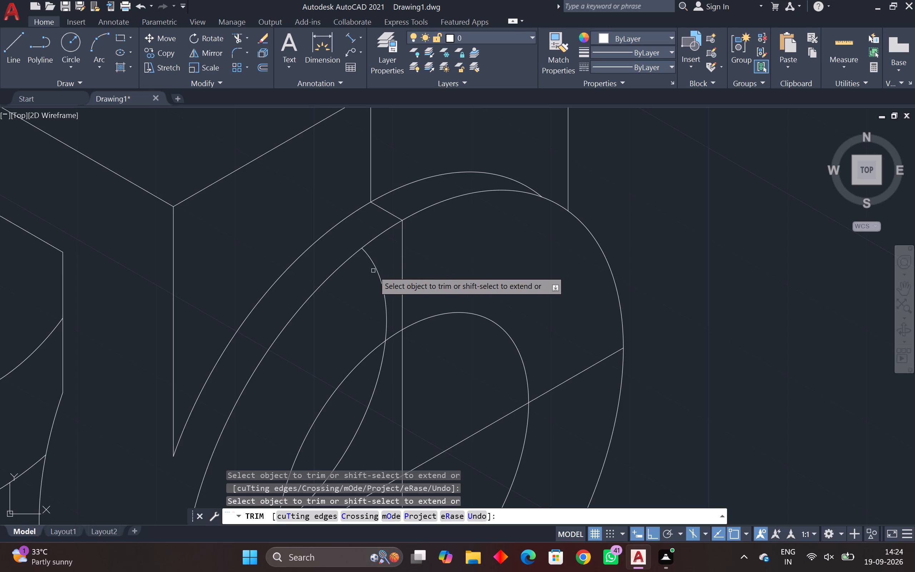
pyautogui.click(375, 270)
pyautogui.scroll(-2, 336, 310)
pyautogui.moveTo(336, 305); pyautogui.dragTo(341, 251, button='middle')
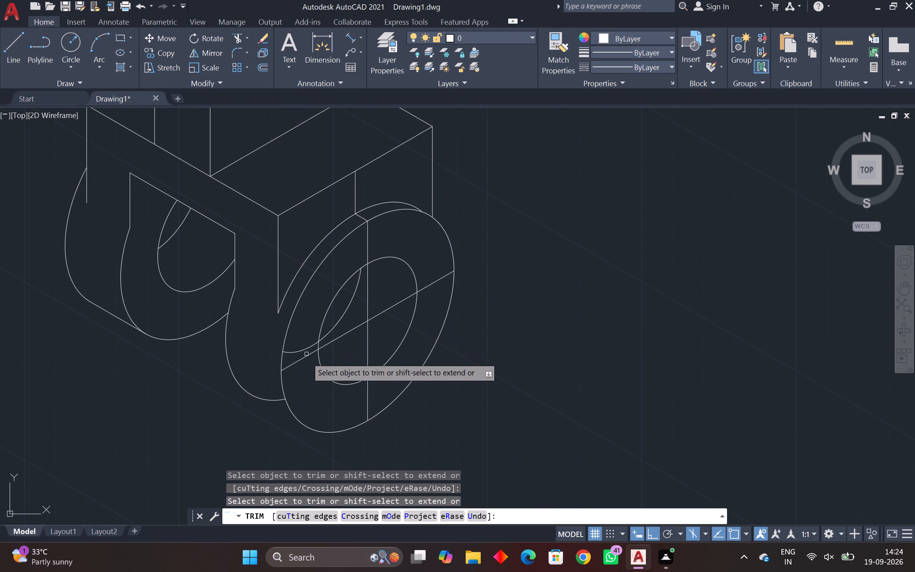
pyautogui.click(293, 353)
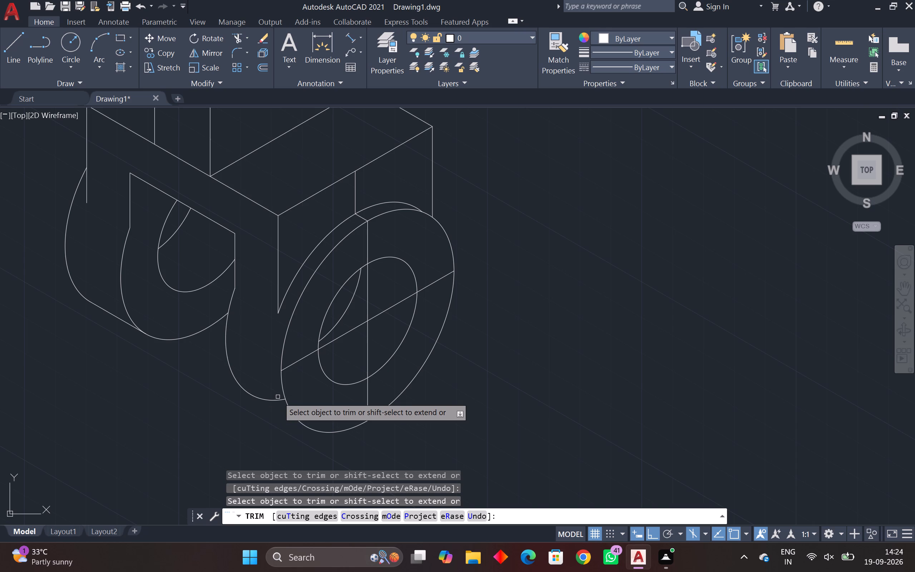
pyautogui.press('Escape')
pyautogui.press('Escape')
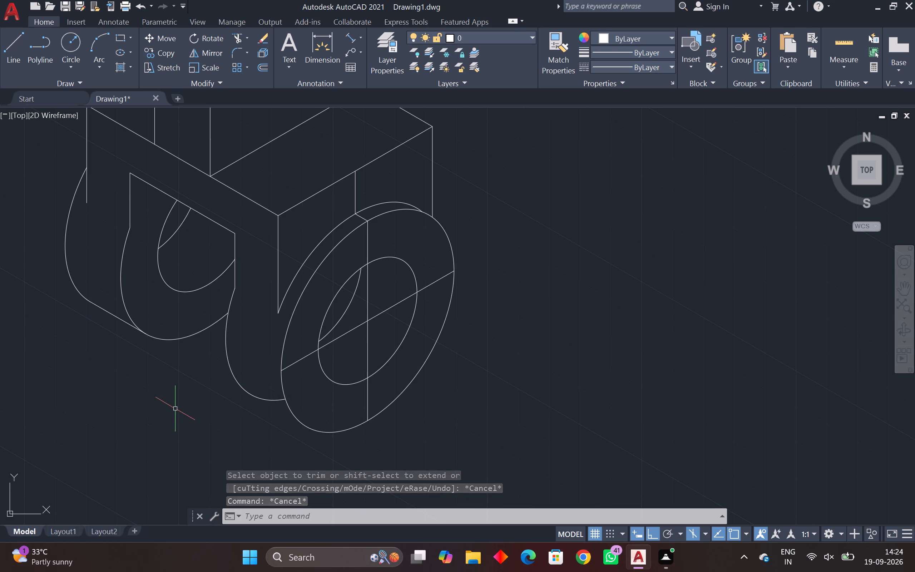
# Draw an 18 mm tangent line at 150° joining the lower quadrants of the front base's two outer curves.
pyautogui.write('l')
pyautogui.press('space')
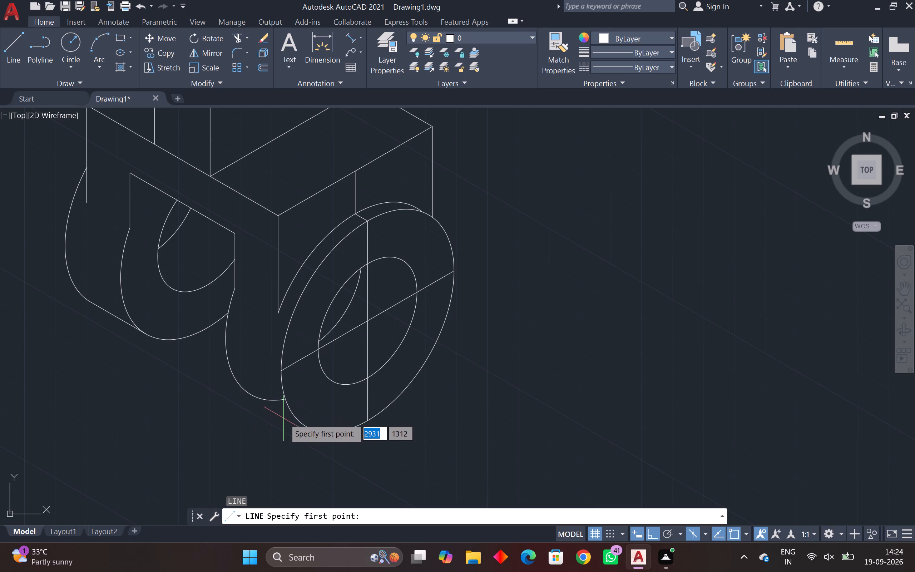
pyautogui.click(306, 427)
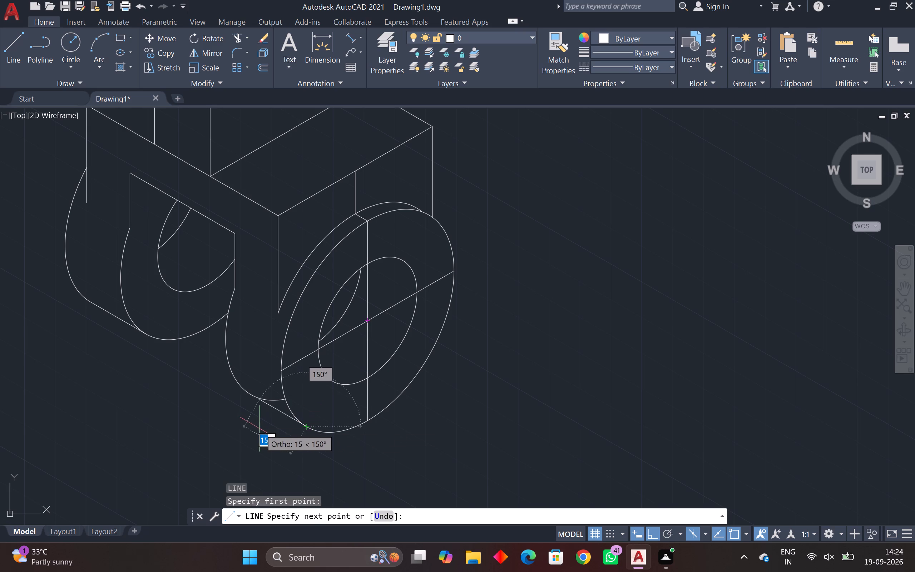
pyautogui.click(254, 396)
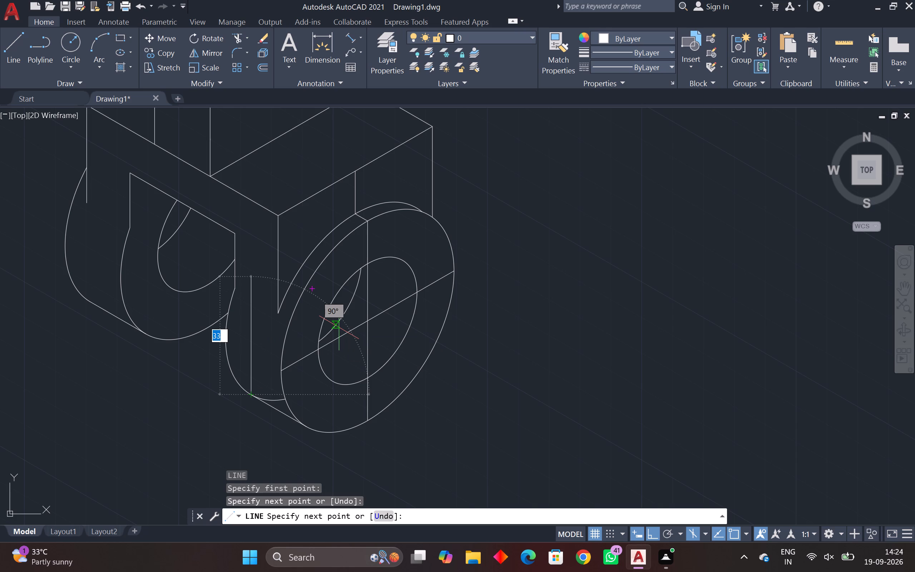
pyautogui.press('space')
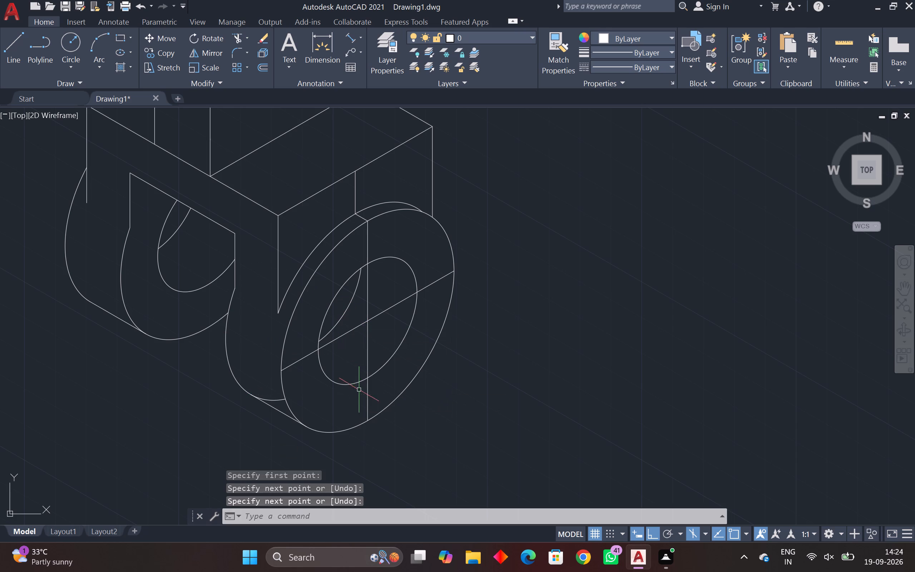
pyautogui.press('space')
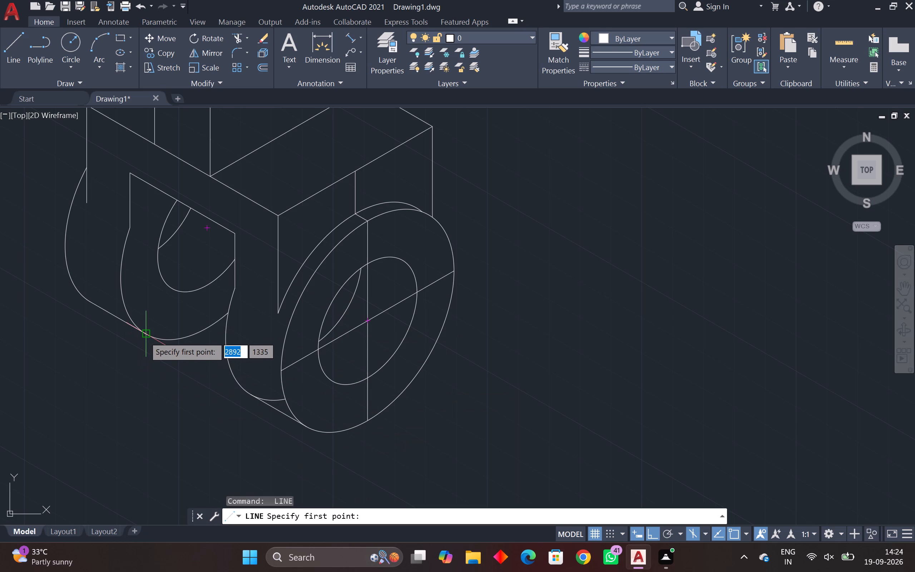
pyautogui.press('Escape')
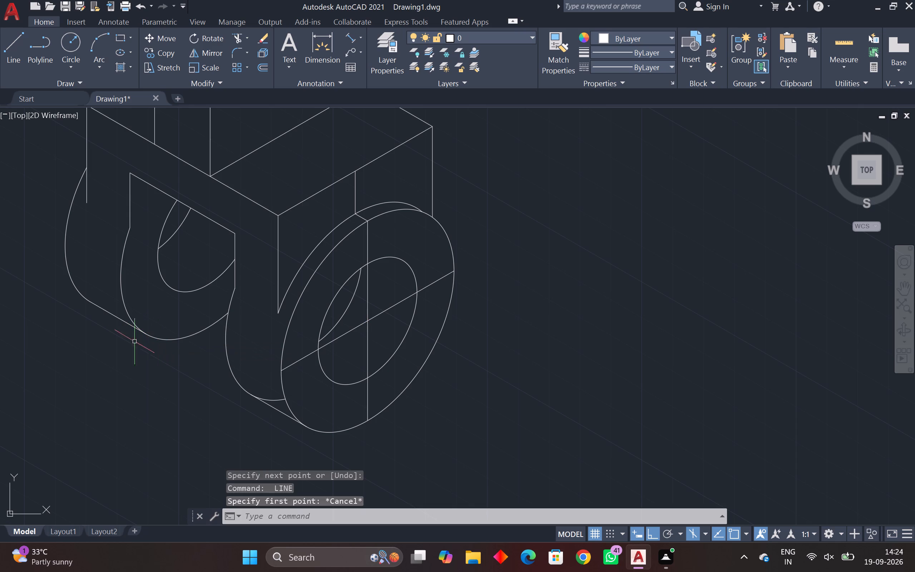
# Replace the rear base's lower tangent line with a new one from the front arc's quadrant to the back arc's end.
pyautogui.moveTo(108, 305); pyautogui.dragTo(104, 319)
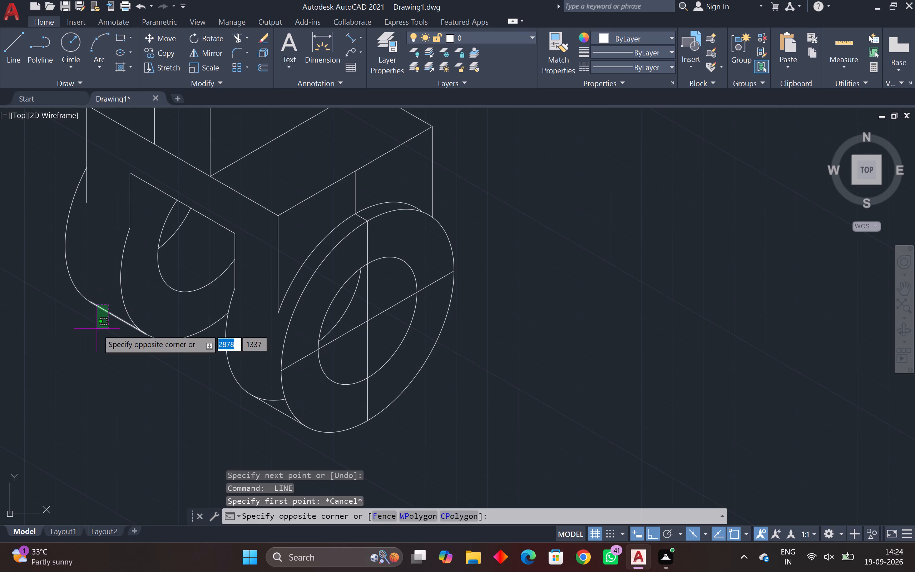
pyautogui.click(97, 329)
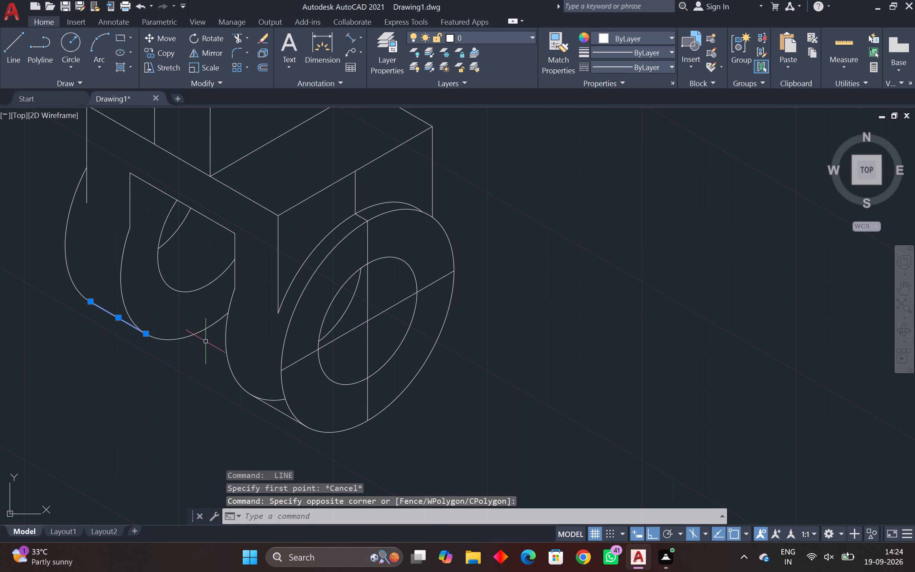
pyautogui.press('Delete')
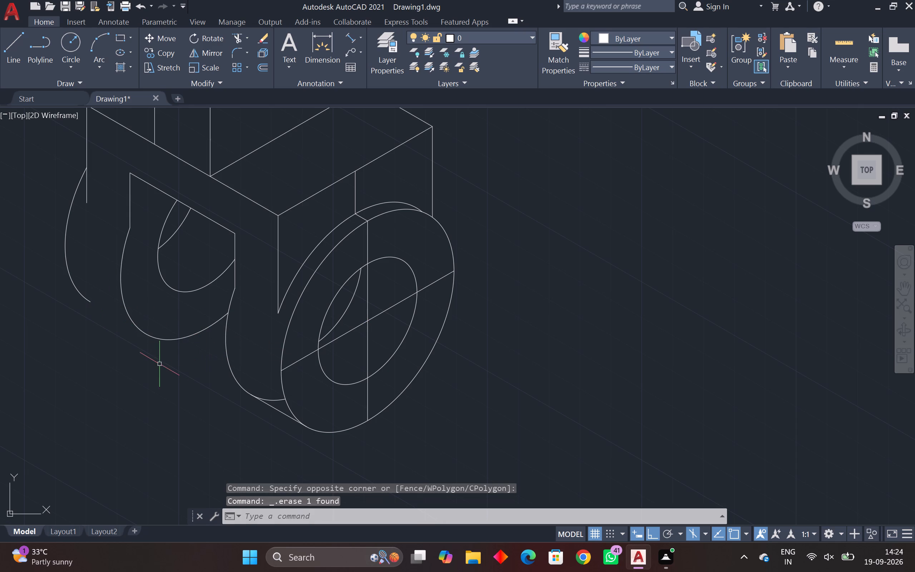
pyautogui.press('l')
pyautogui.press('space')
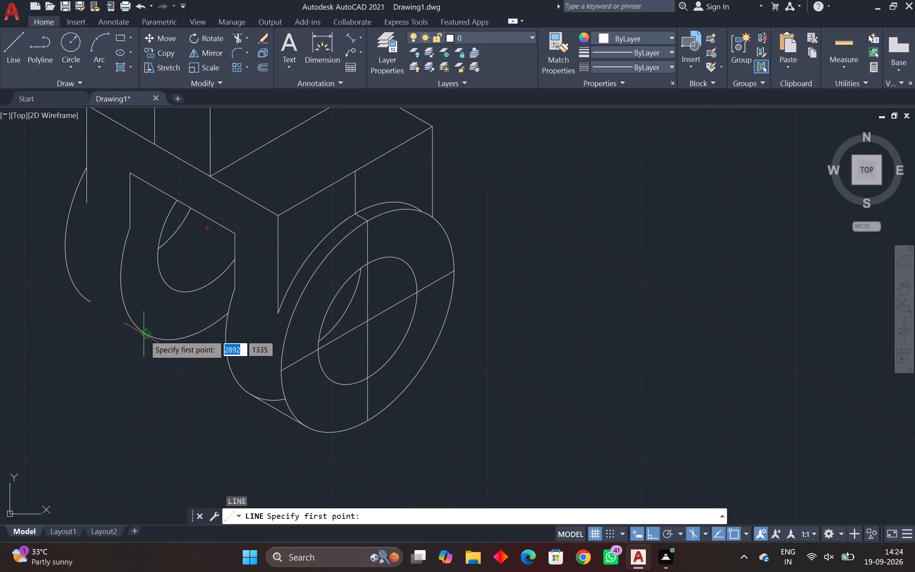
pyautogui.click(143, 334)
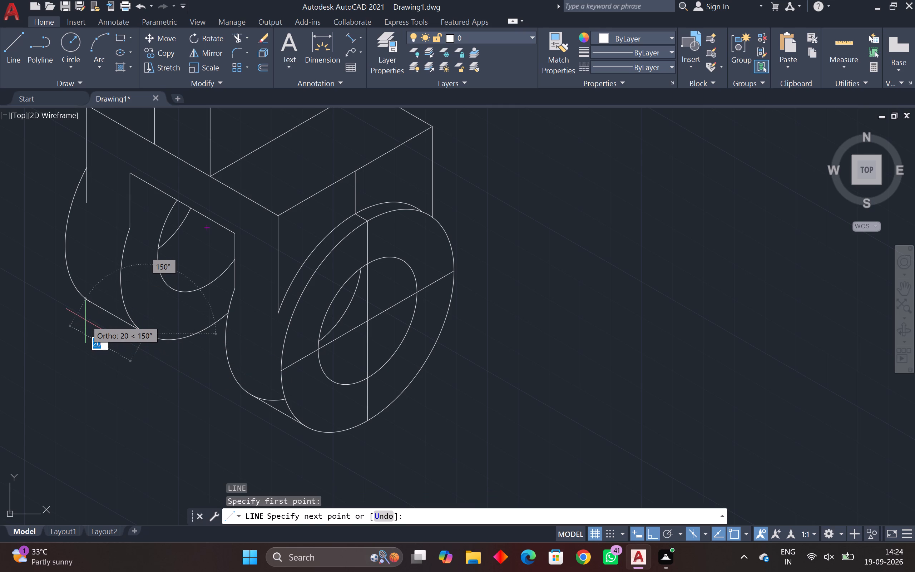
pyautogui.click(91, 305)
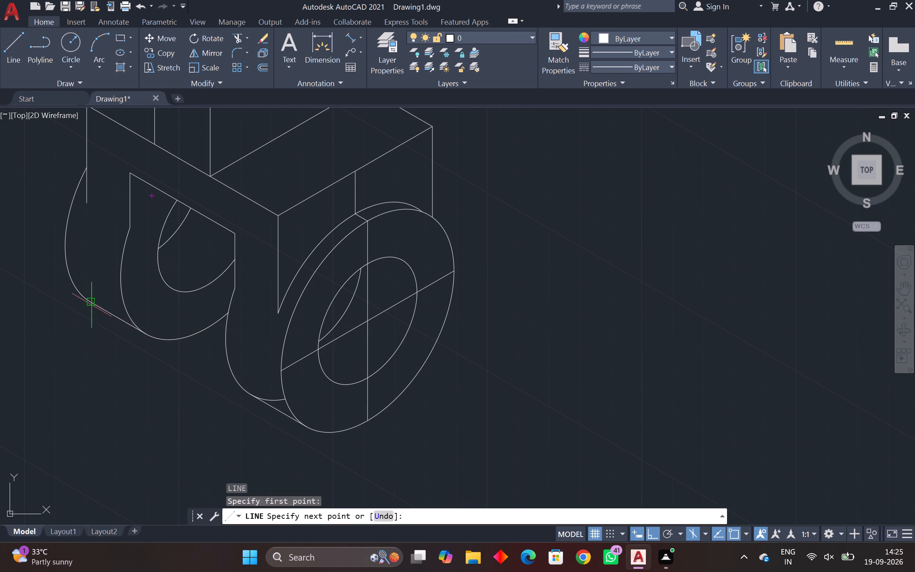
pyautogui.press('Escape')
# Erase the rear base's lower tangent line and redraw it 18 mm at 150° from the front quadrant to the back arc's end.
pyautogui.scroll(2, 88, 337)
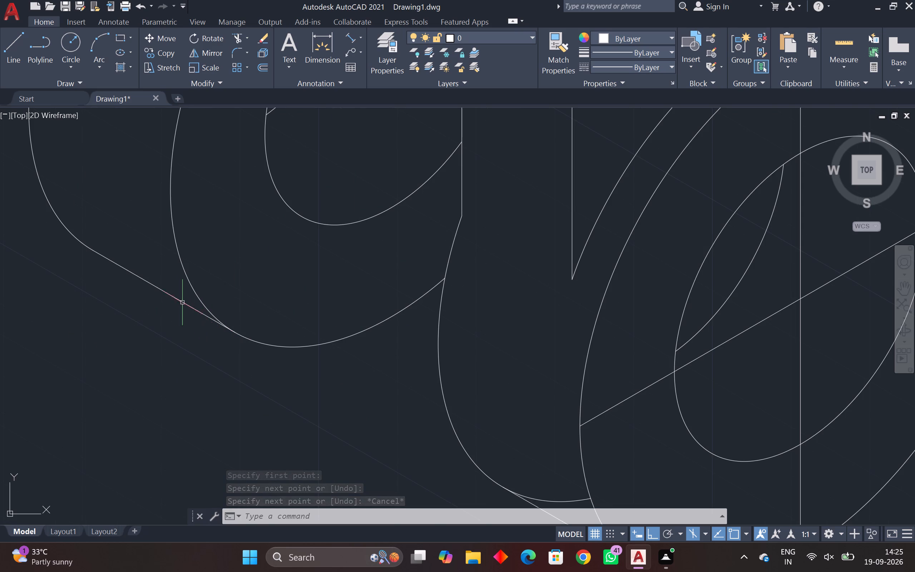
pyautogui.moveTo(179, 296); pyautogui.dragTo(177, 300)
pyautogui.click(170, 317)
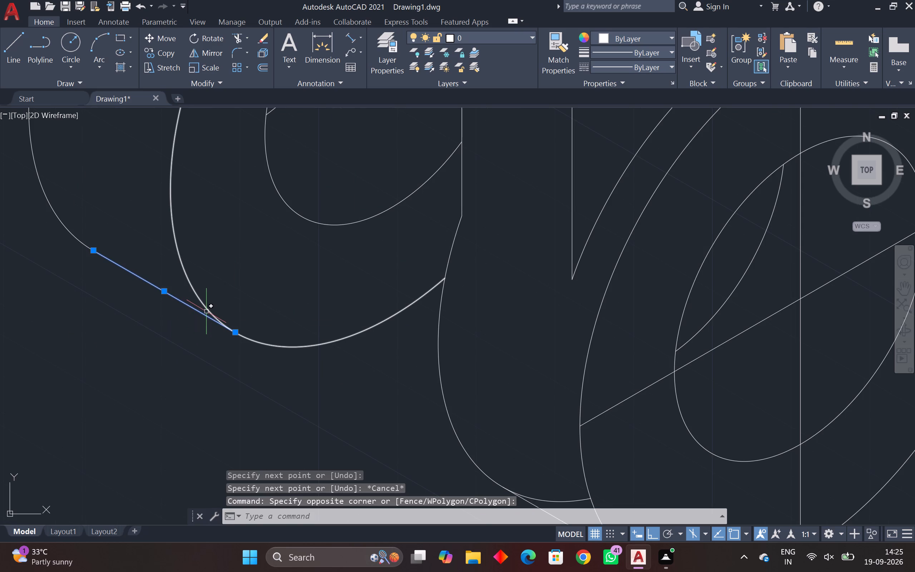
pyautogui.press('Delete')
pyautogui.press('l')
pyautogui.press('space')
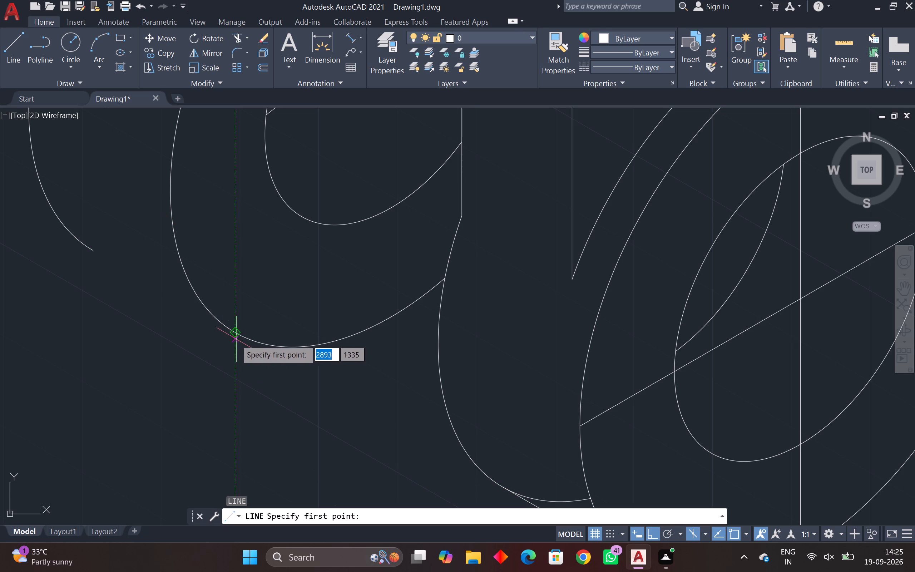
pyautogui.click(235, 332)
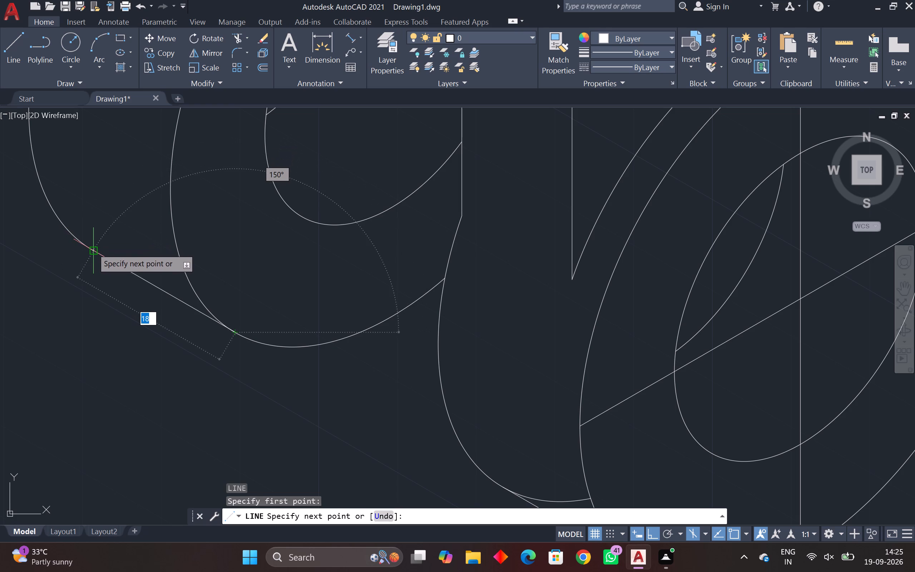
pyautogui.click(92, 248)
pyautogui.press('Escape')
# Examine where the rear base's lower tangent line meets its front and back arcs.
pyautogui.scroll(2, 73, 268)
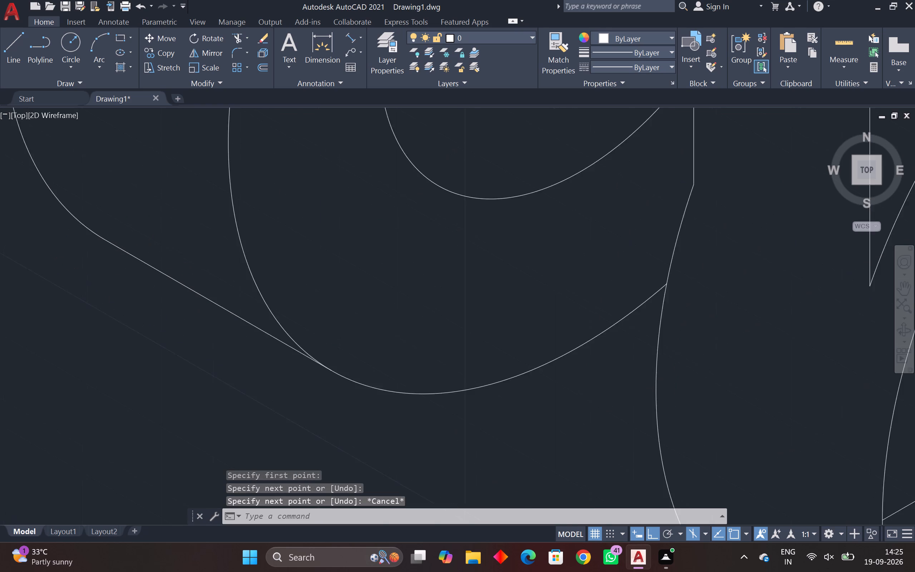
pyautogui.scroll(1, 74, 264)
pyautogui.scroll(1, 140, 216)
pyautogui.scroll(-3, 140, 216)
pyautogui.scroll(-1, 296, 345)
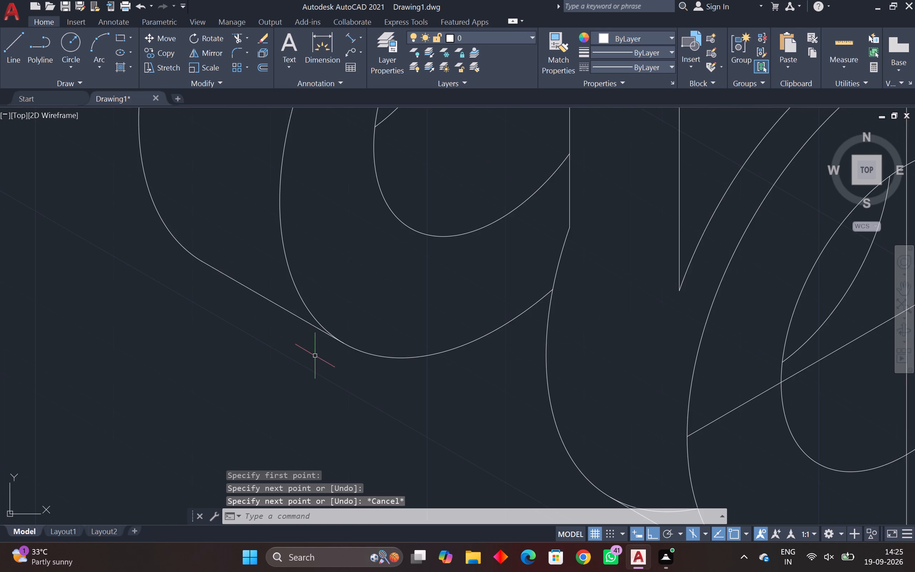
pyautogui.moveTo(316, 356); pyautogui.dragTo(237, 384, button='middle')
pyautogui.scroll(4, 262, 349)
pyautogui.scroll(-2, 236, 402)
pyautogui.moveTo(158, 396); pyautogui.dragTo(51, 379, button='middle')
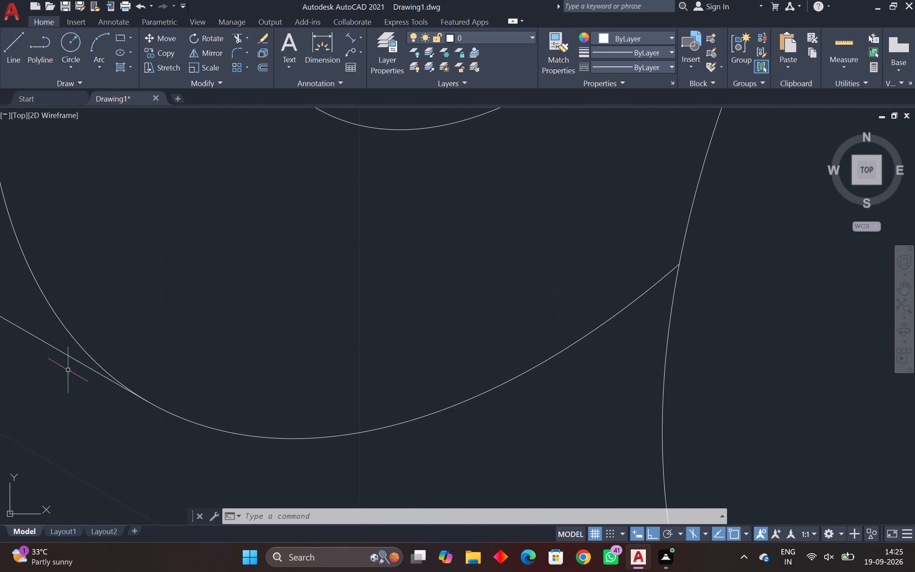
# Trim the front base's back arc where it runs past the lower tangent line to the front circle.
pyautogui.scroll(-2, 410, 266)
pyautogui.moveTo(426, 267); pyautogui.dragTo(231, 299, button='middle')
pyautogui.scroll(-2, 474, 322)
pyautogui.moveTo(427, 311); pyautogui.dragTo(354, 269, button='middle')
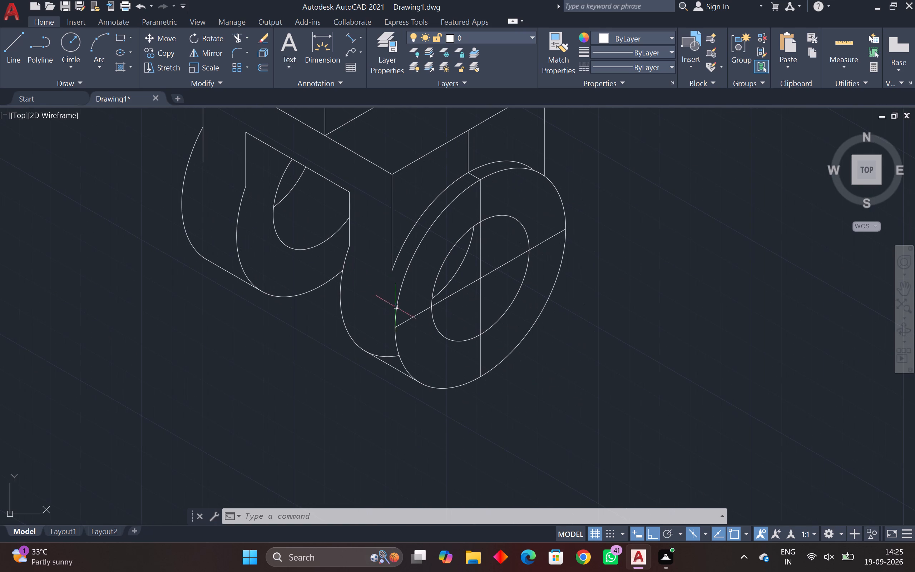
pyautogui.click(236, 40)
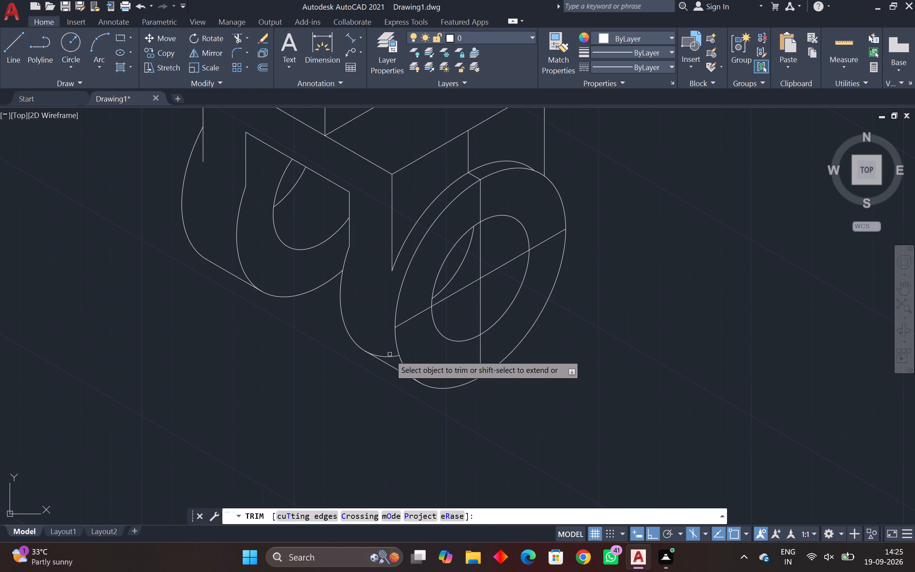
pyautogui.click(390, 356)
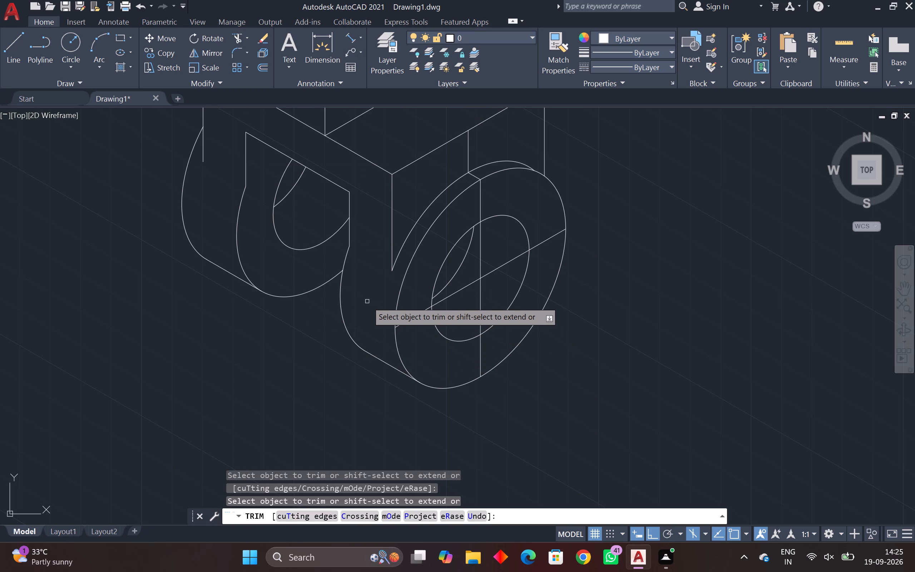
pyautogui.press('Escape')
pyautogui.press('Escape')
pyautogui.press('Escape')
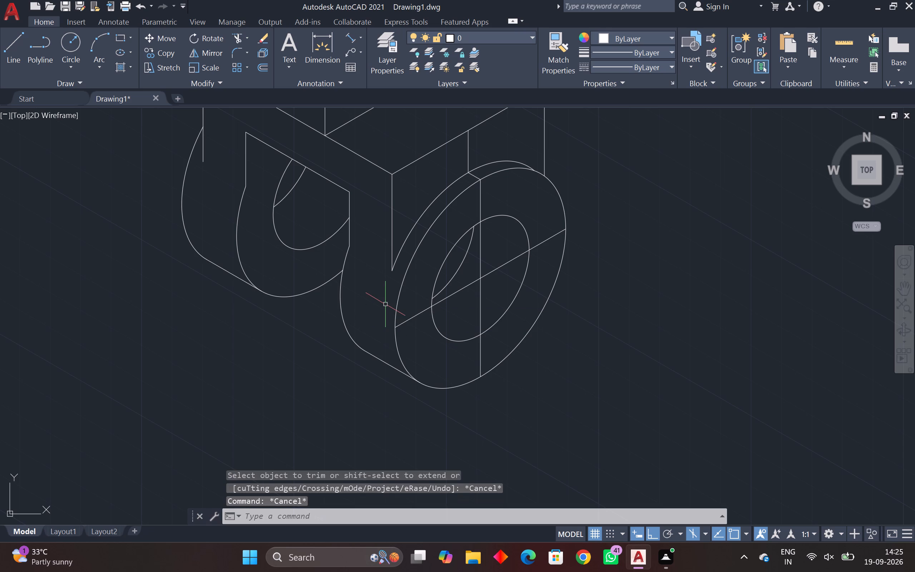
# On the top isoplane, draw a line about 60 mm long at 30° from the rear end corner of the block's top face.
pyautogui.scroll(-1, 385, 304)
pyautogui.moveTo(385, 304); pyautogui.dragTo(277, 372, button='middle')
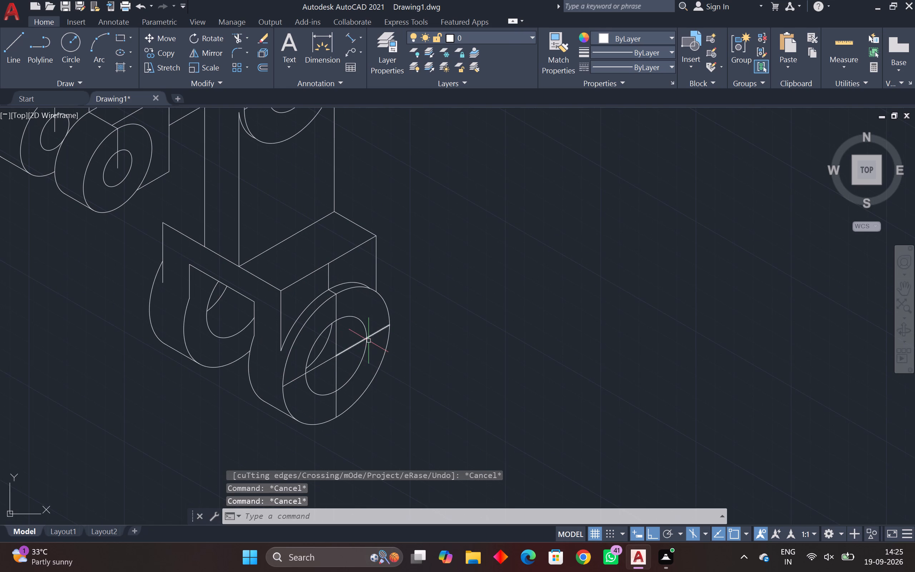
pyautogui.moveTo(365, 350); pyautogui.dragTo(342, 415, button='middle')
pyautogui.scroll(-1, 342, 415)
pyautogui.moveTo(342, 415); pyautogui.dragTo(386, 368, button='middle')
pyautogui.write('l')
pyautogui.press('space')
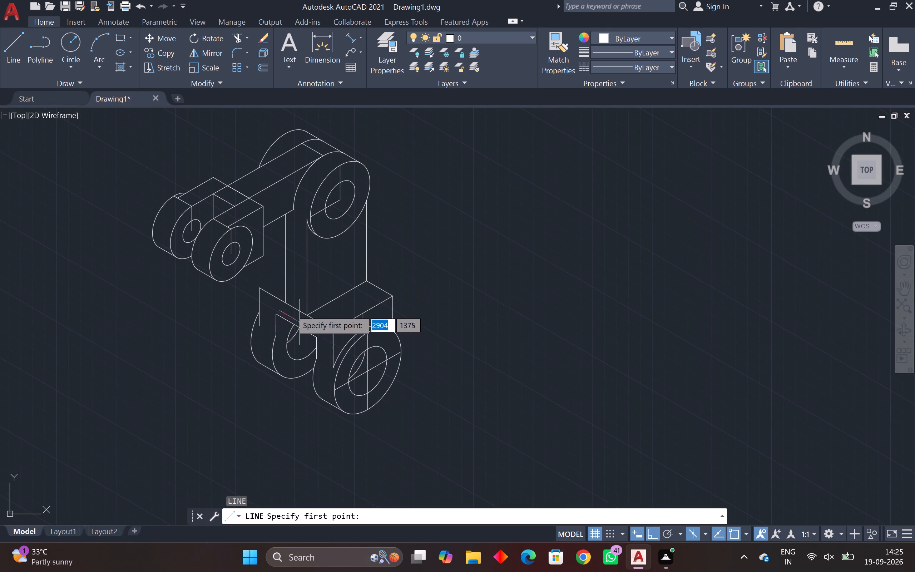
pyautogui.click(259, 287)
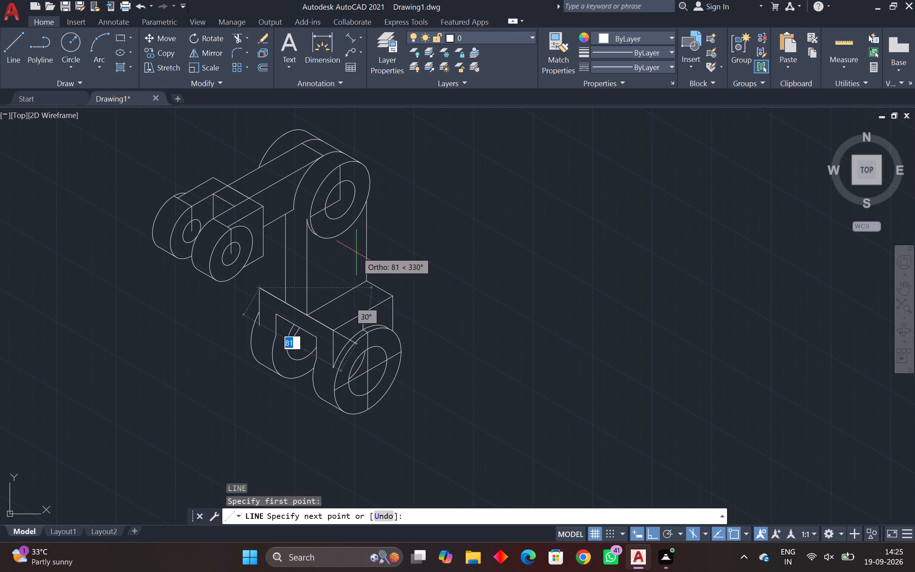
pyautogui.press('F5')
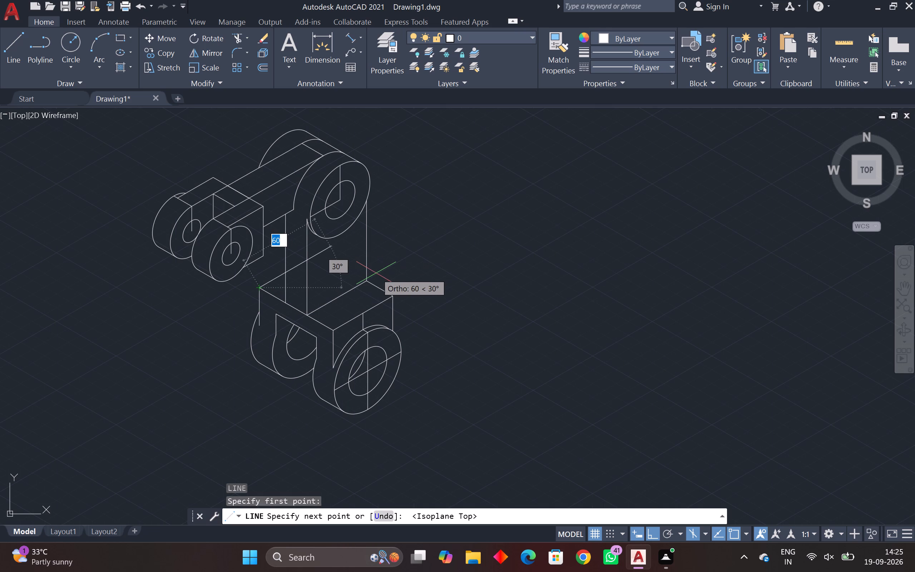
pyautogui.click(376, 273)
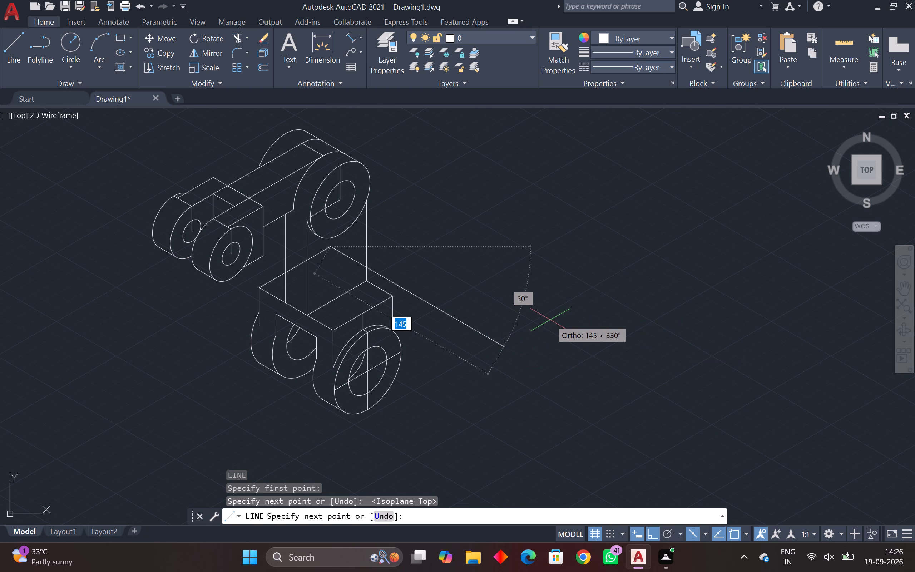
pyautogui.press('Escape')
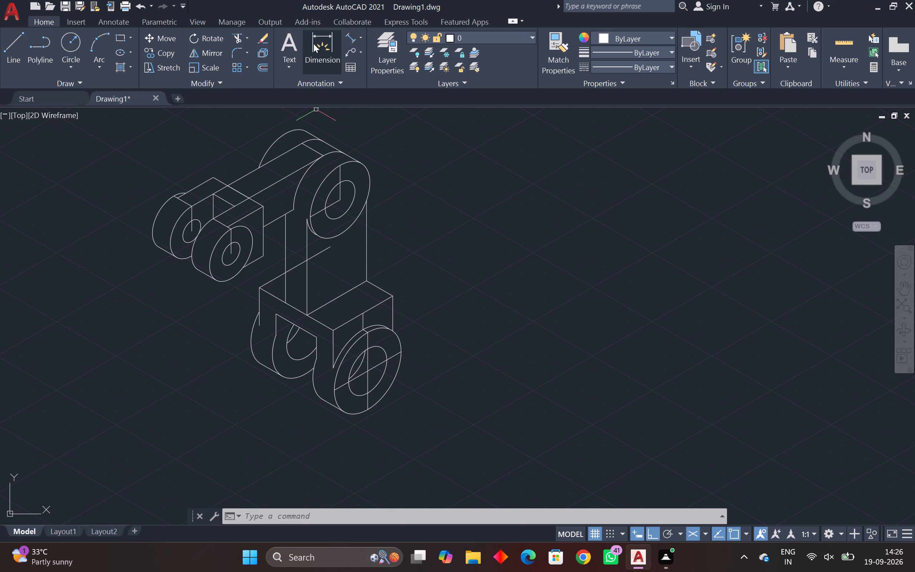
# Trim the 30° line from the block's rear corner, removing everything past the support plate's rear vertical edge.
pyautogui.click(239, 40)
pyautogui.scroll(2, 285, 284)
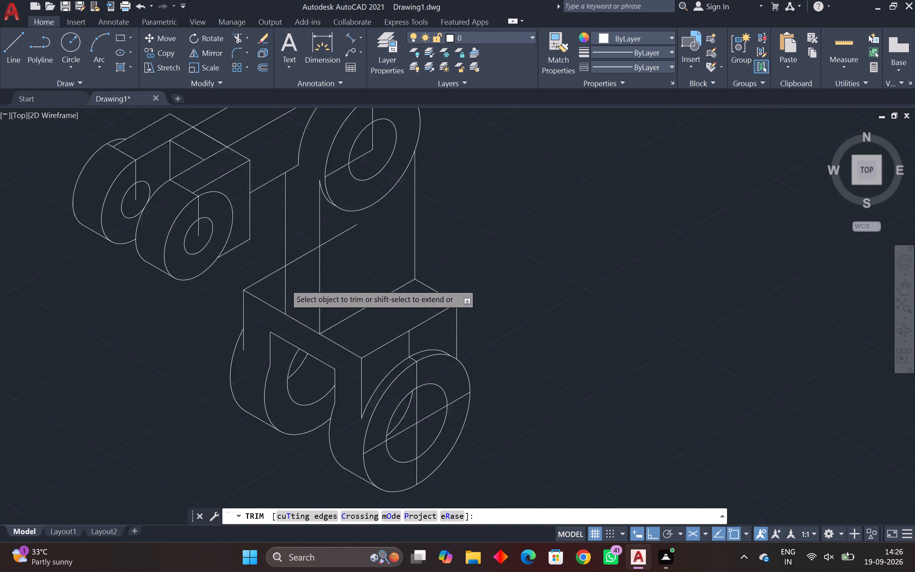
pyautogui.click(307, 237)
pyautogui.click(315, 272)
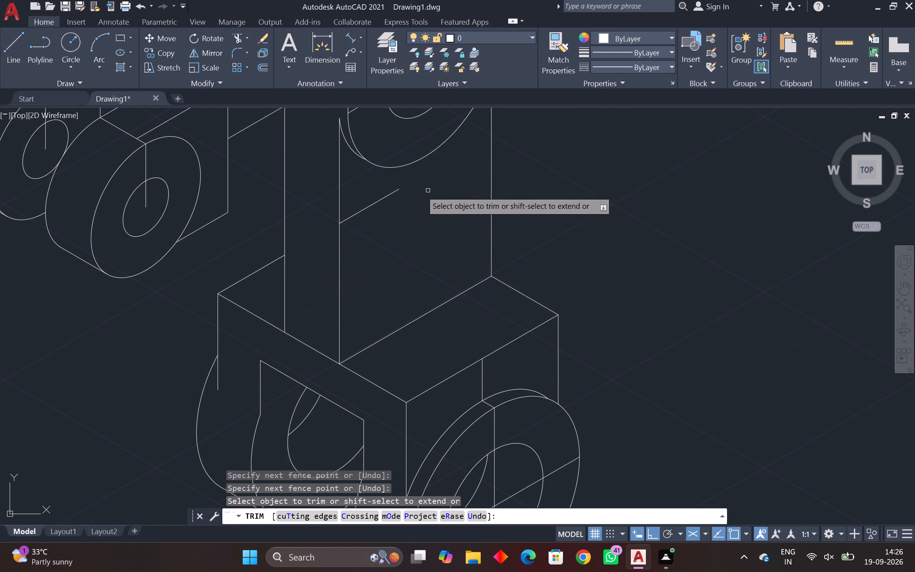
pyautogui.click(380, 191)
pyautogui.click(377, 218)
pyautogui.scroll(-2, 394, 220)
pyautogui.moveTo(421, 220); pyautogui.dragTo(533, 189, button='middle')
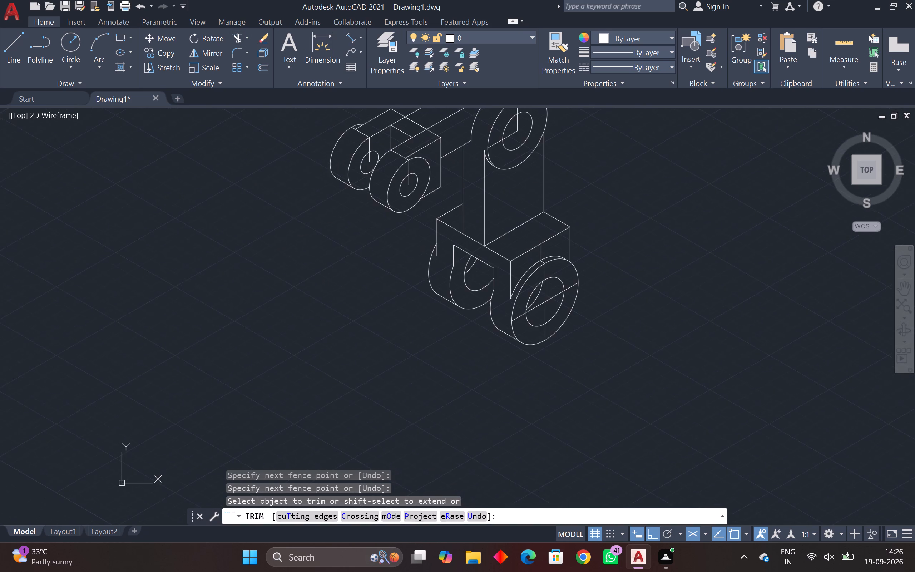
pyautogui.moveTo(533, 189); pyautogui.dragTo(460, 269, button='middle')
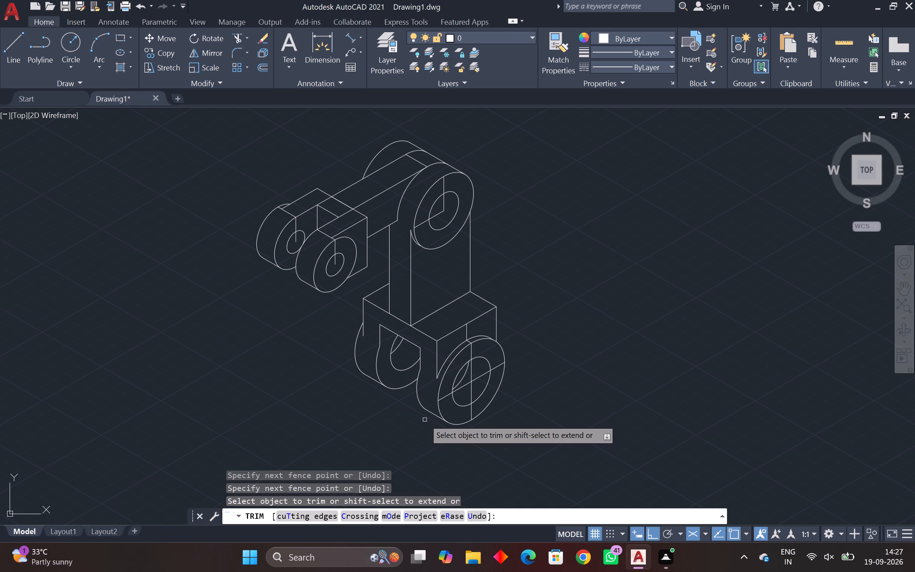
# Trim the two intermediate arcs between the arm's upper edges and the cylinder's upper tangent line.
pyautogui.scroll(3, 434, 166)
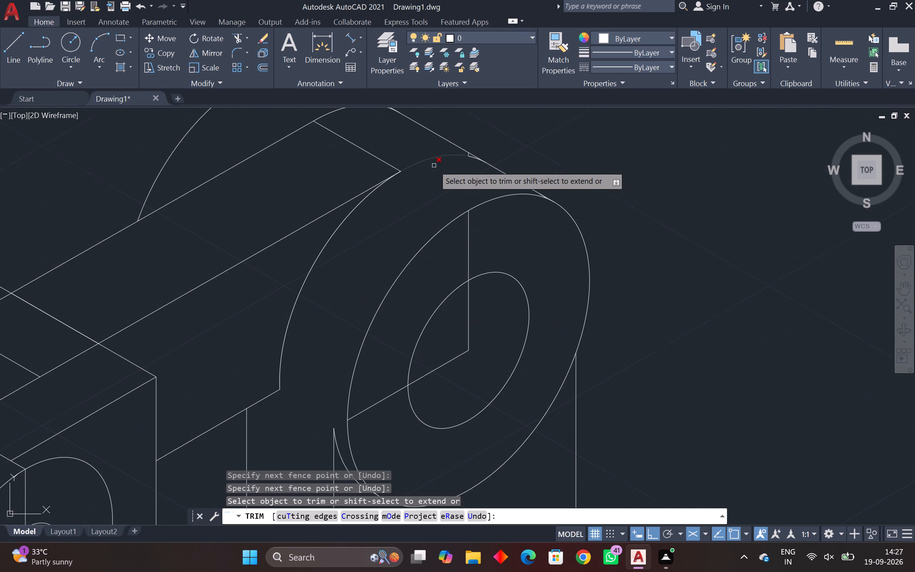
pyautogui.moveTo(434, 166); pyautogui.dragTo(436, 207, button='middle')
pyautogui.scroll(3, 465, 197)
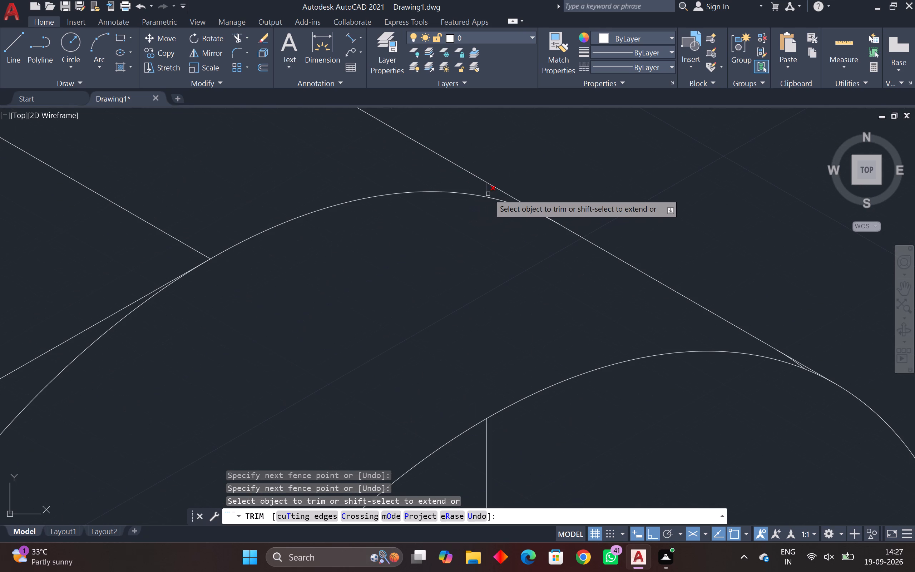
pyautogui.click(488, 193)
pyautogui.click(454, 193)
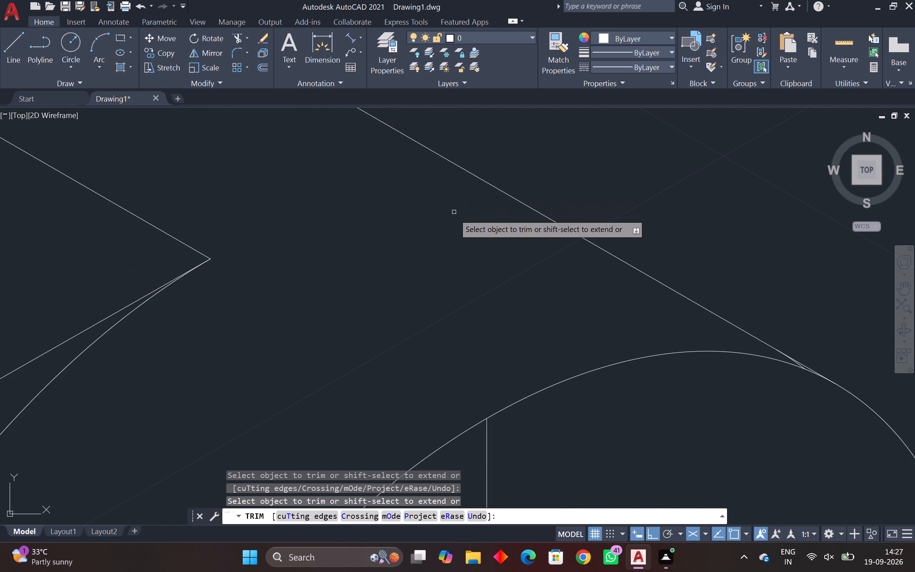
pyautogui.scroll(-2, 454, 216)
pyautogui.moveTo(454, 216); pyautogui.dragTo(501, 302, button='middle')
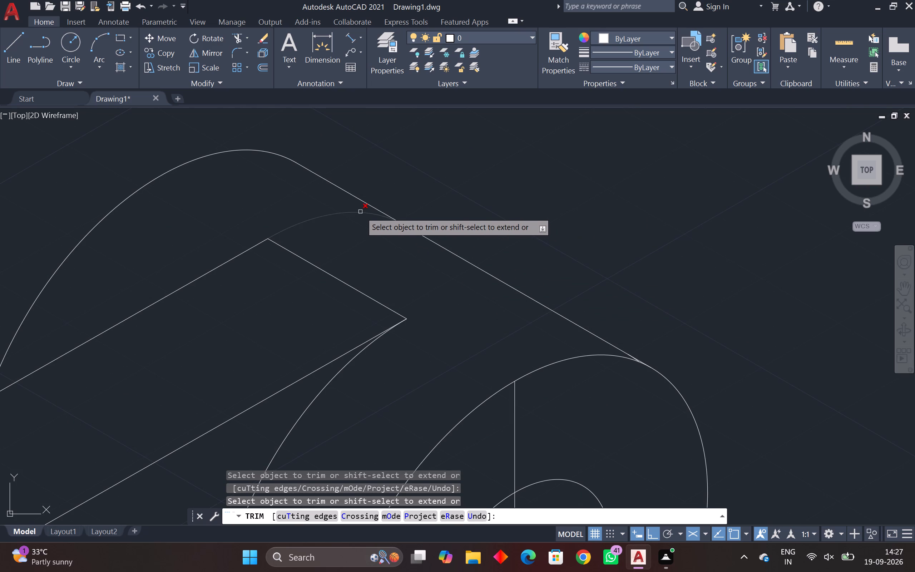
pyautogui.click(360, 212)
pyautogui.scroll(-3, 355, 222)
pyautogui.moveTo(355, 222); pyautogui.dragTo(373, 234, button='middle')
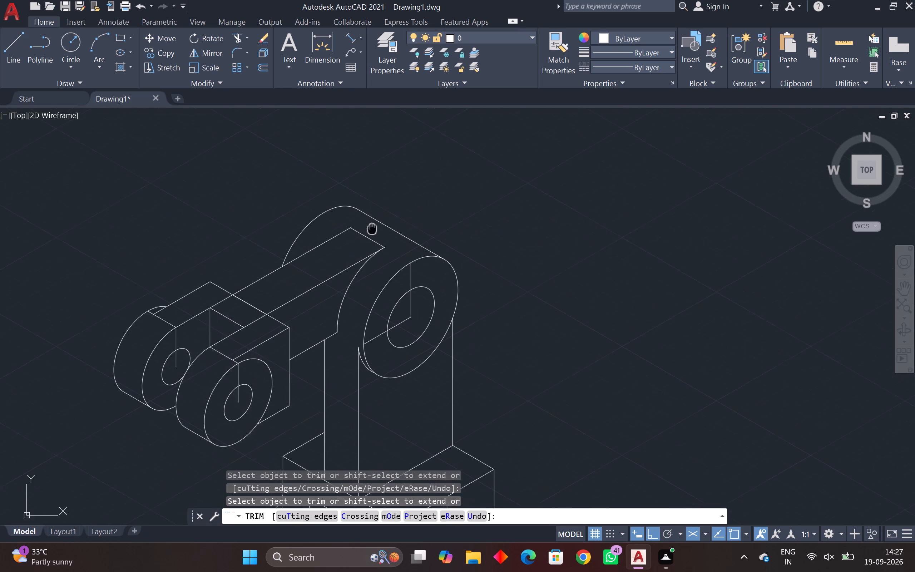
pyautogui.moveTo(373, 234); pyautogui.dragTo(378, 294, button='middle')
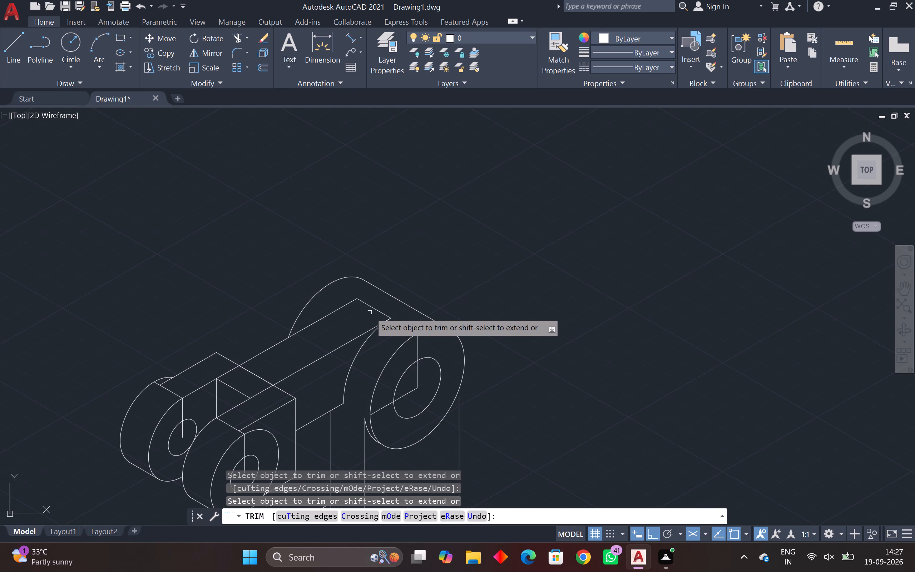
# Remove the short line joining the ends of the arm's two upper edges at the cylinder with Trim.
pyautogui.click(372, 310)
pyautogui.scroll(-1, 455, 283)
pyautogui.moveTo(455, 283); pyautogui.dragTo(469, 266, button='middle')
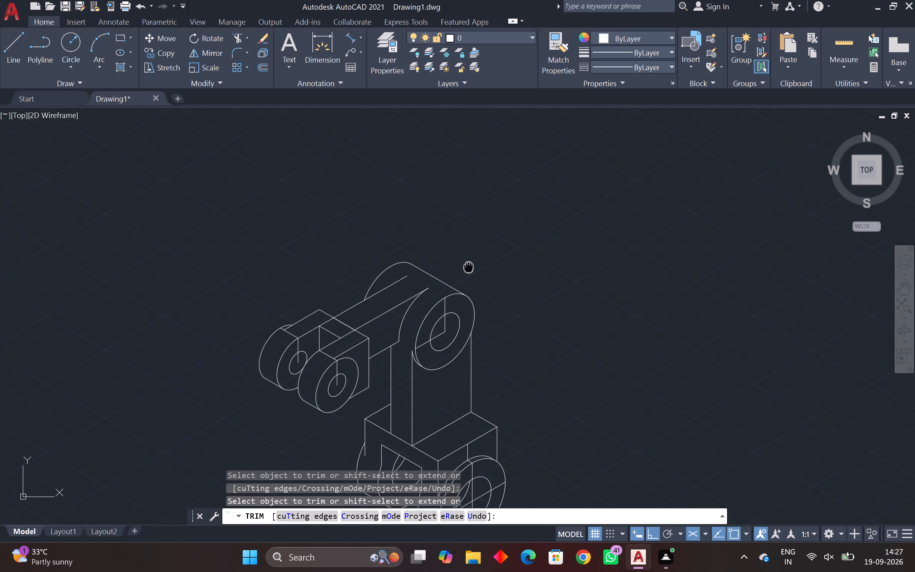
pyautogui.moveTo(469, 266); pyautogui.dragTo(408, 306, button='middle')
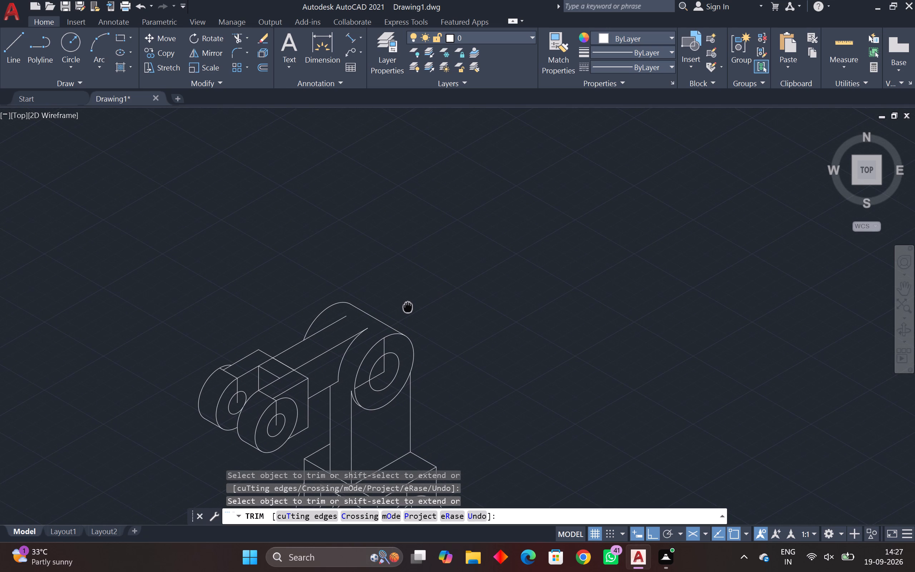
pyautogui.moveTo(408, 306); pyautogui.dragTo(406, 308, button='middle')
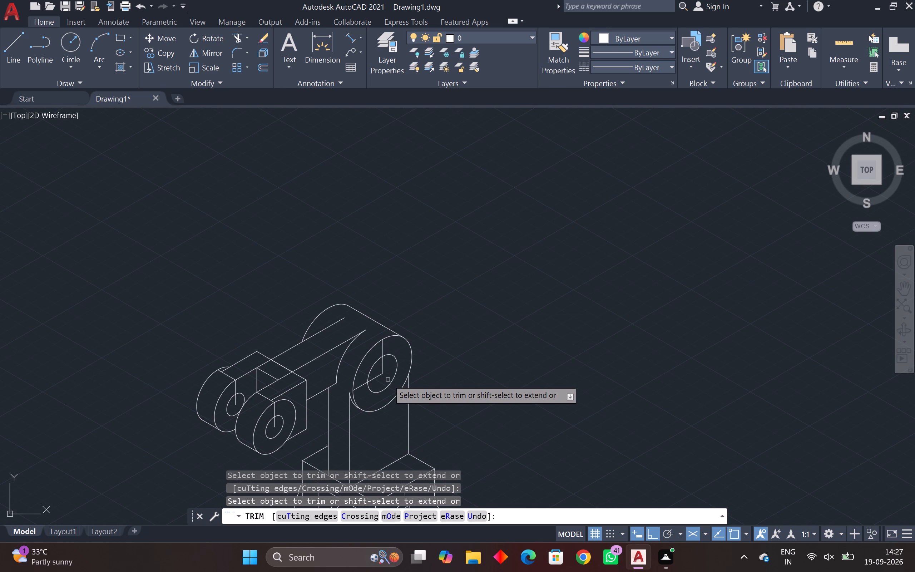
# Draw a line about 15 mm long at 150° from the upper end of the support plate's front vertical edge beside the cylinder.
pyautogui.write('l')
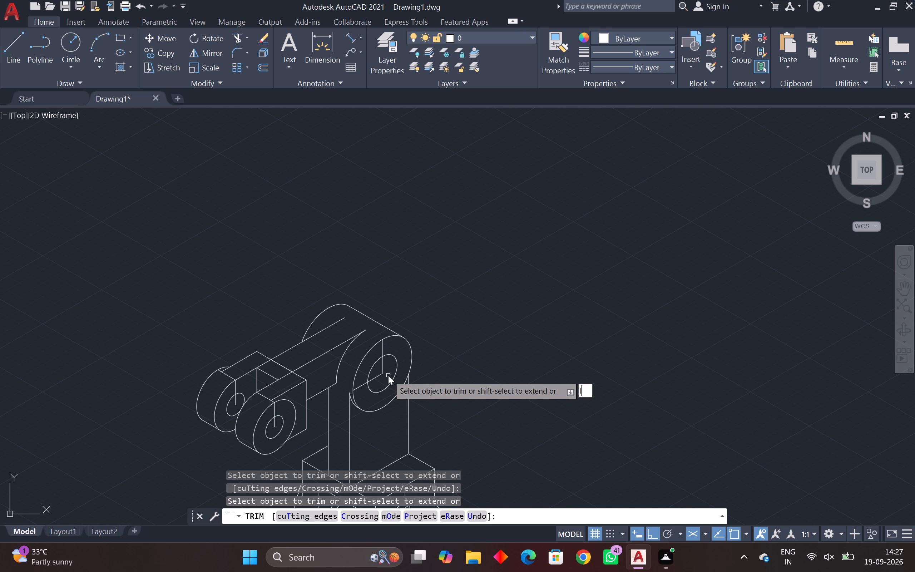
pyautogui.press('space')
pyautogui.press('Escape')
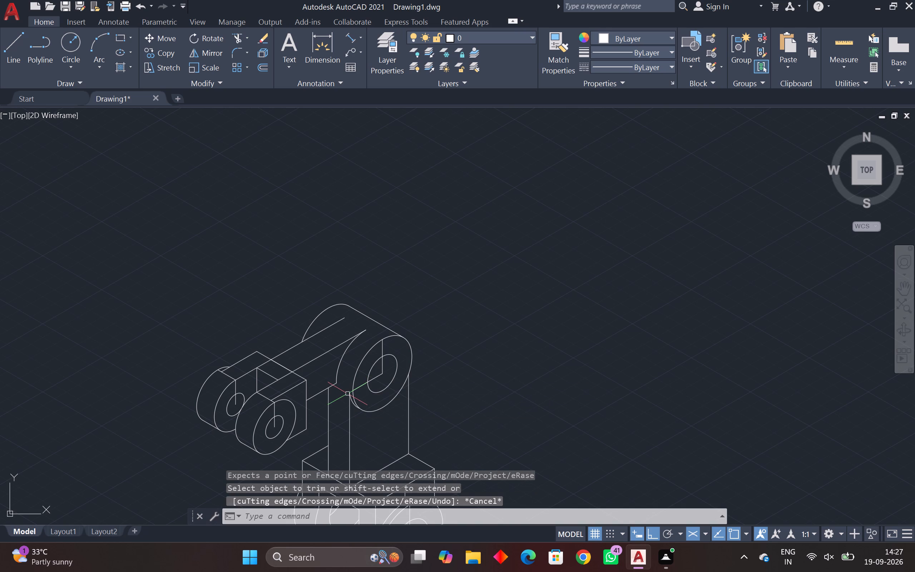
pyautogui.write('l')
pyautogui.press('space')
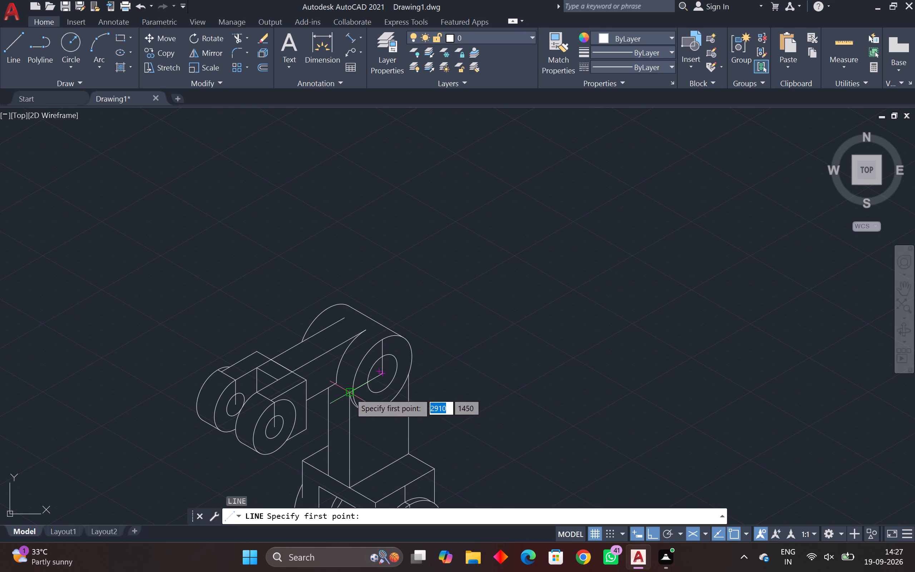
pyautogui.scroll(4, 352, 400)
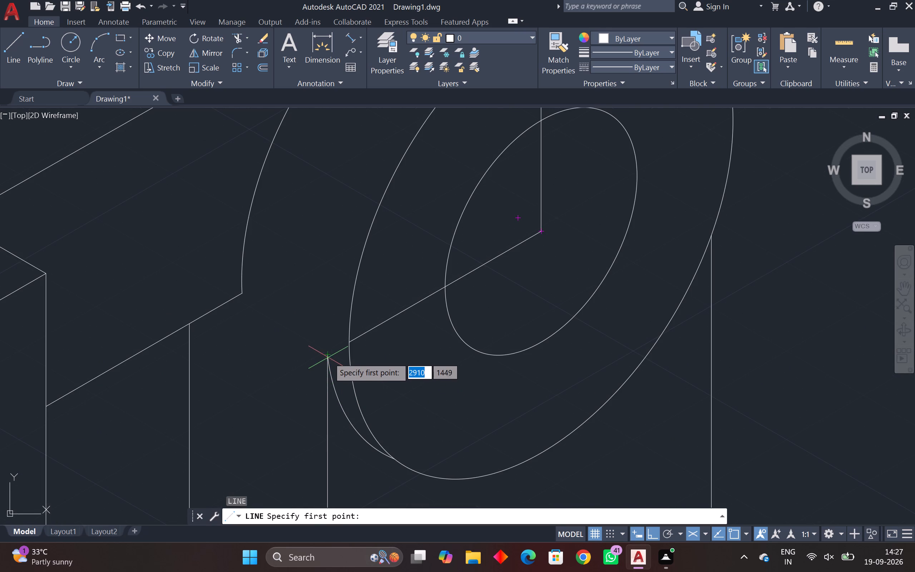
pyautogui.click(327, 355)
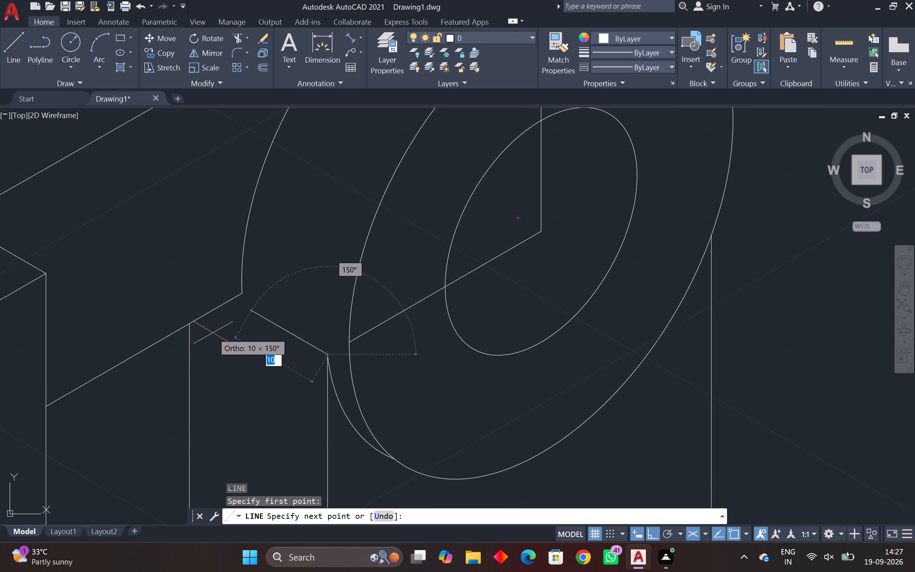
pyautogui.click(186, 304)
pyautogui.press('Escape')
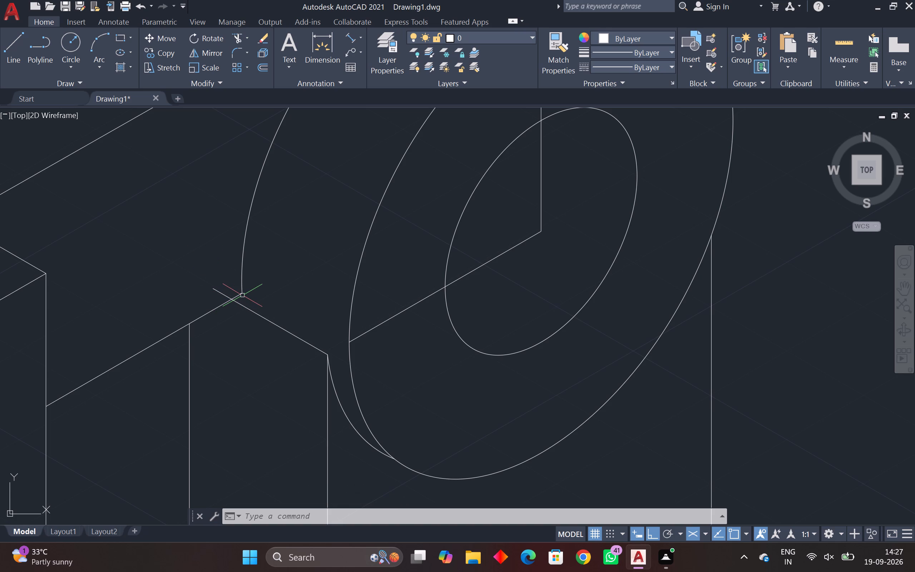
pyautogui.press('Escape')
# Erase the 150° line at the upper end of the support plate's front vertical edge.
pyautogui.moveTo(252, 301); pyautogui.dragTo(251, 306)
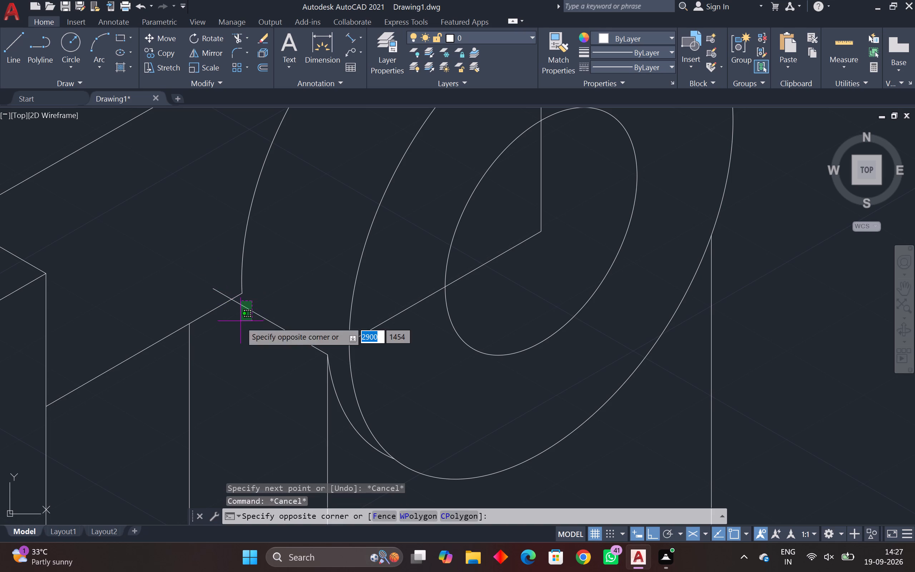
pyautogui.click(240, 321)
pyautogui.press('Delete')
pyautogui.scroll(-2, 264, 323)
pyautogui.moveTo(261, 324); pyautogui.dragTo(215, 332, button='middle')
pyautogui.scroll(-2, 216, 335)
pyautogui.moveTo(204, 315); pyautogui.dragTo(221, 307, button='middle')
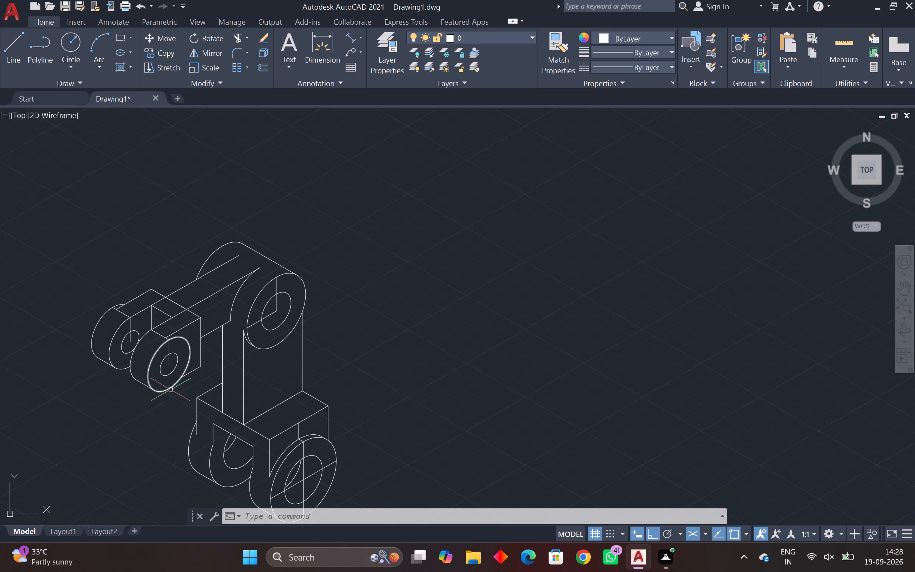
# Copy the front lug's outer circle from its top quadrant back to the end of the arm block's upper edge.
pyautogui.press('Escape')
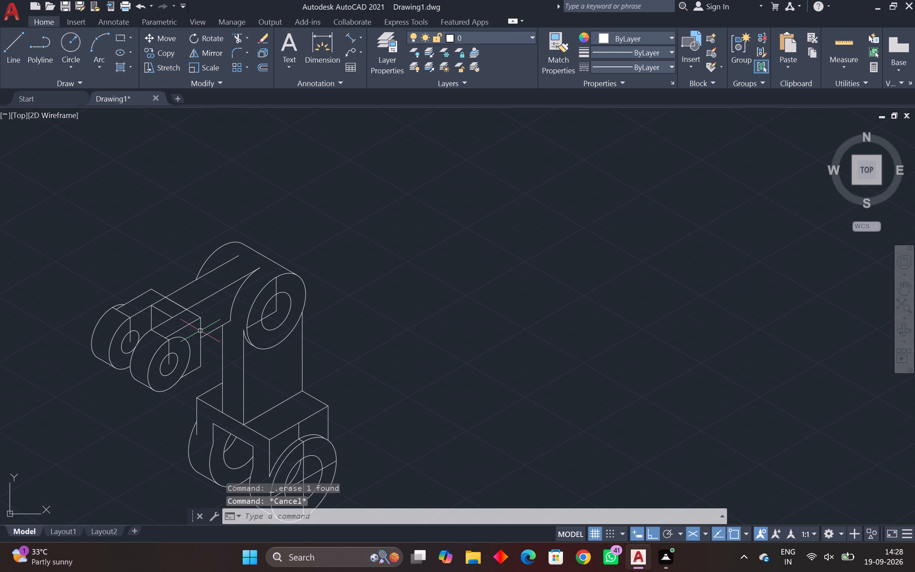
pyautogui.click(153, 361)
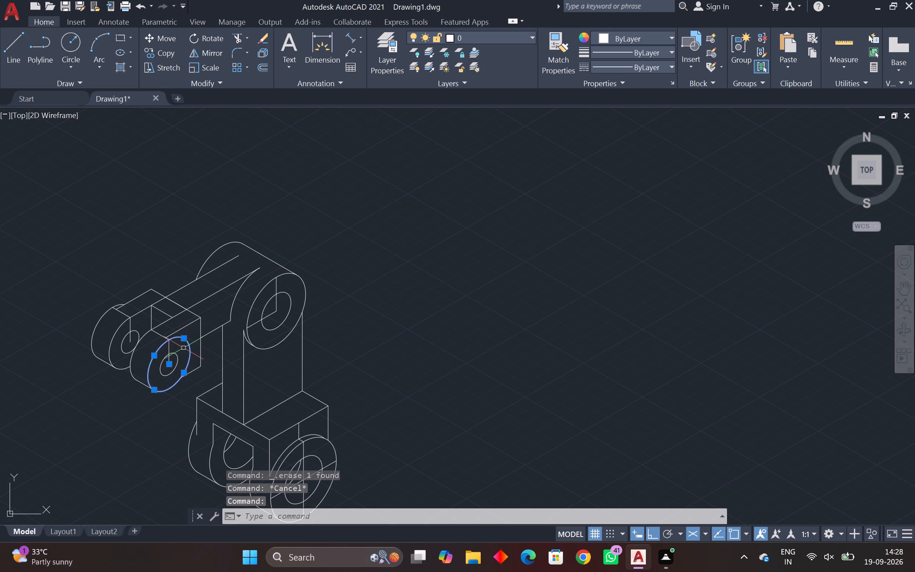
pyautogui.write('co')
pyautogui.press('space')
pyautogui.scroll(2, 184, 339)
pyautogui.scroll(2, 155, 344)
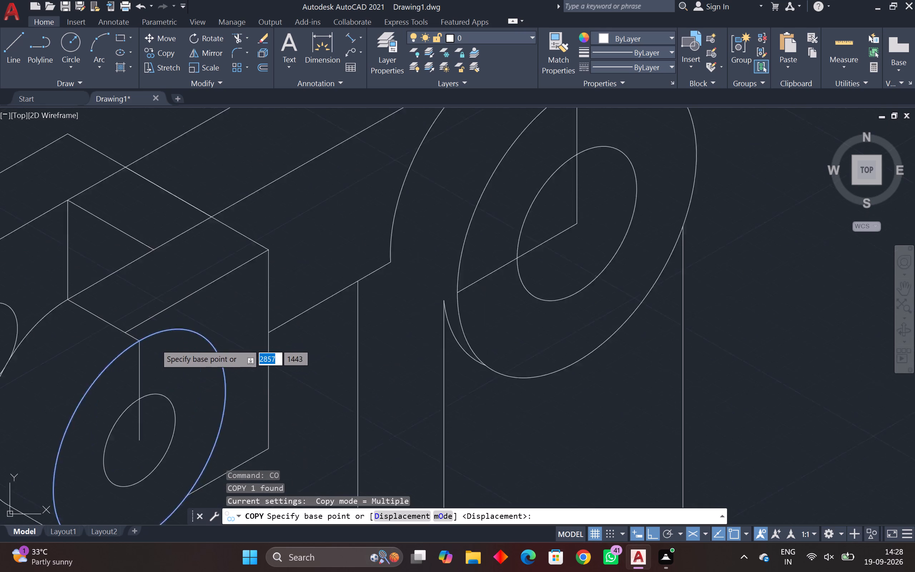
pyautogui.click(129, 340)
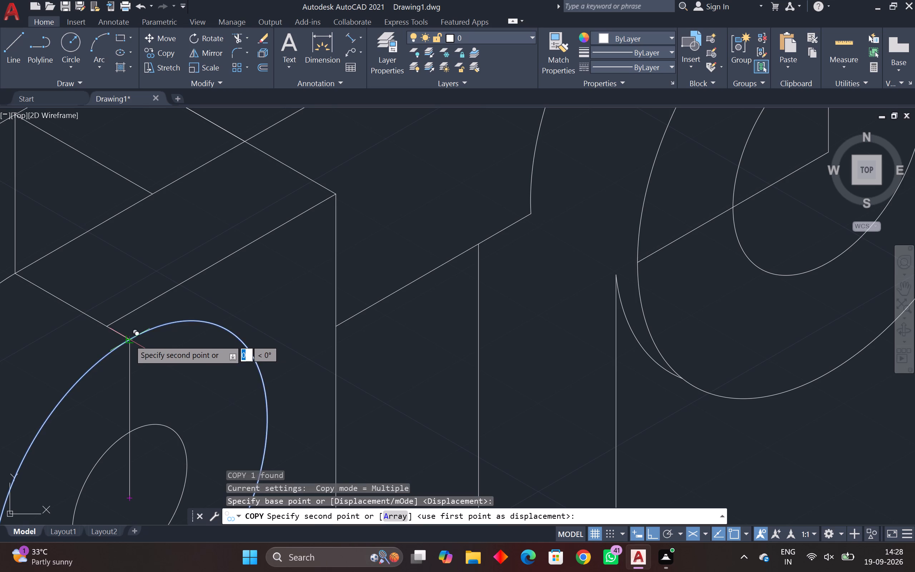
pyautogui.click(106, 326)
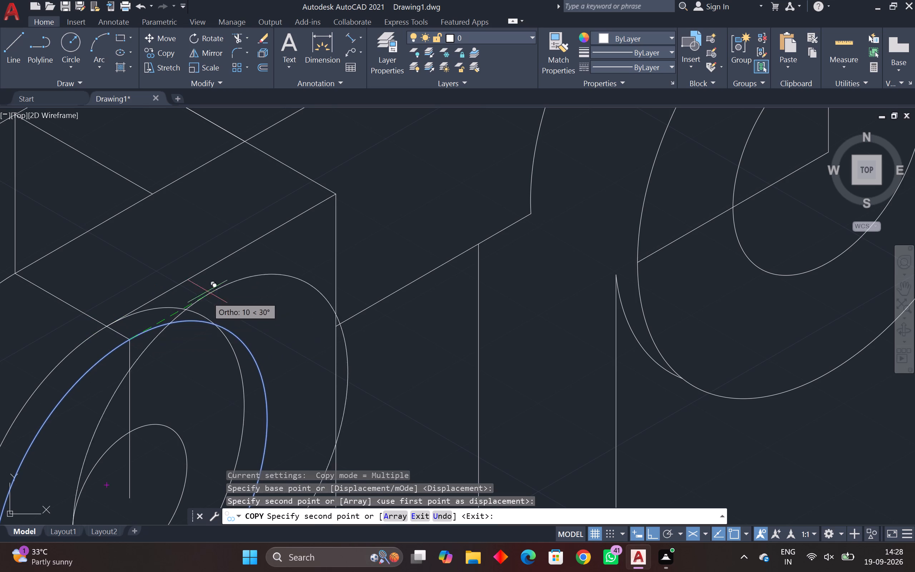
pyautogui.press('Escape')
# Trim the copied lug circle's hidden portions behind the front face, leaving only its upper arc beside the block edge.
pyautogui.scroll(-2, 211, 343)
pyautogui.moveTo(212, 343); pyautogui.dragTo(271, 294, button='middle')
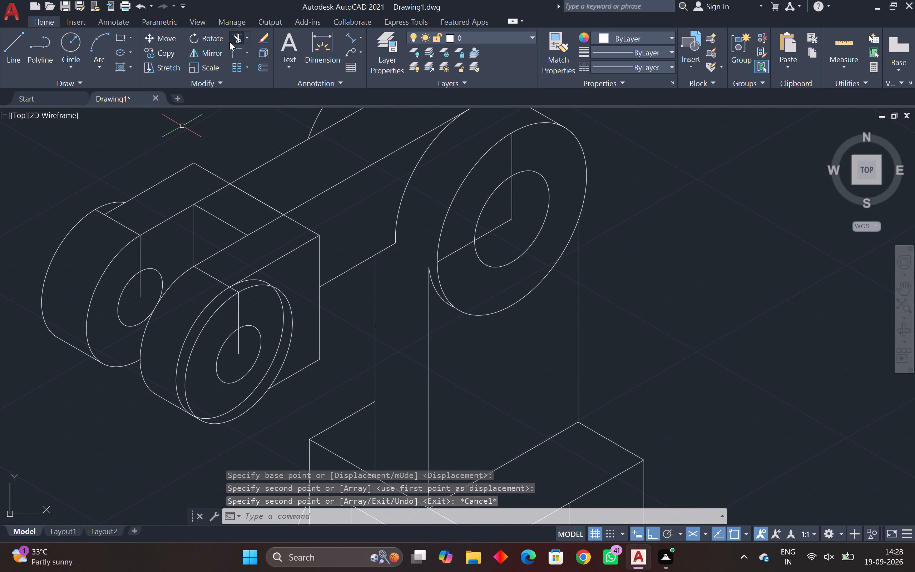
pyautogui.click(238, 36)
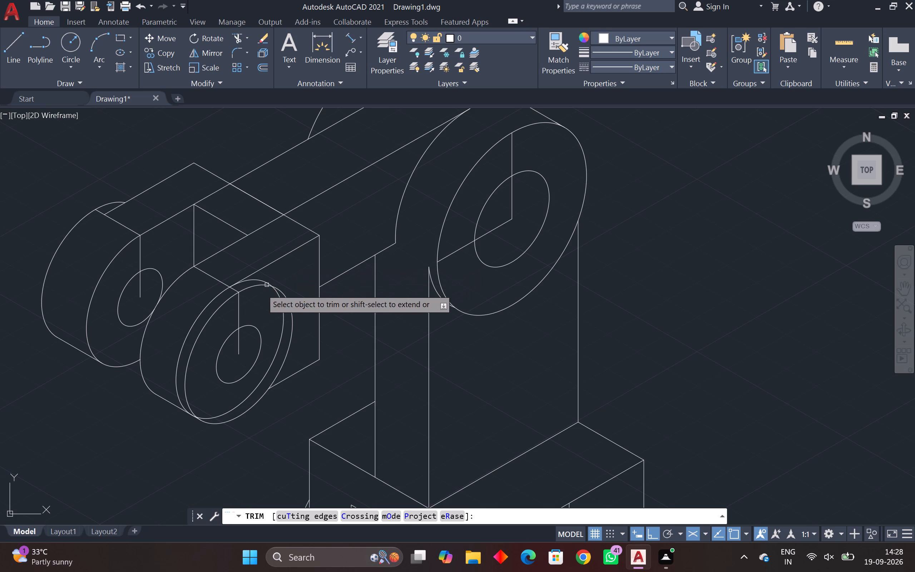
pyautogui.click(182, 347)
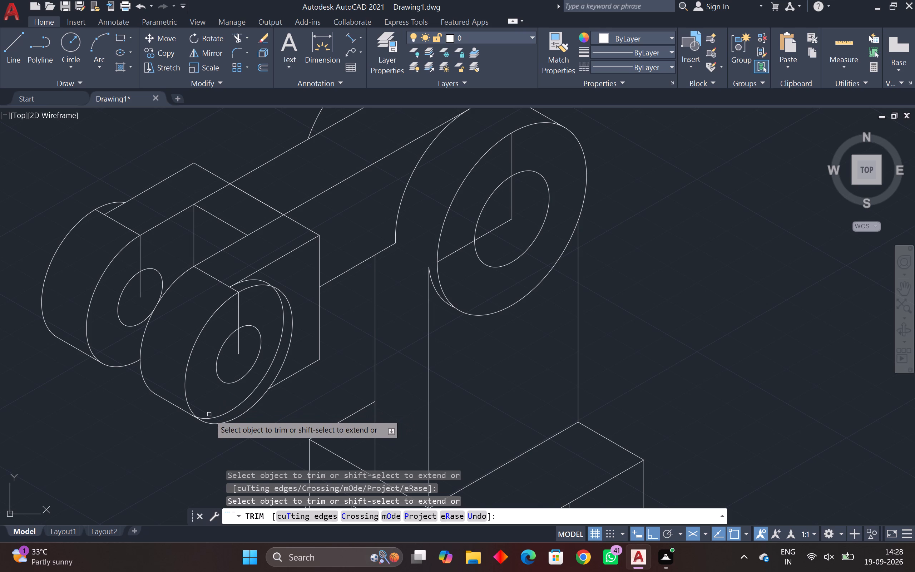
pyautogui.click(228, 412)
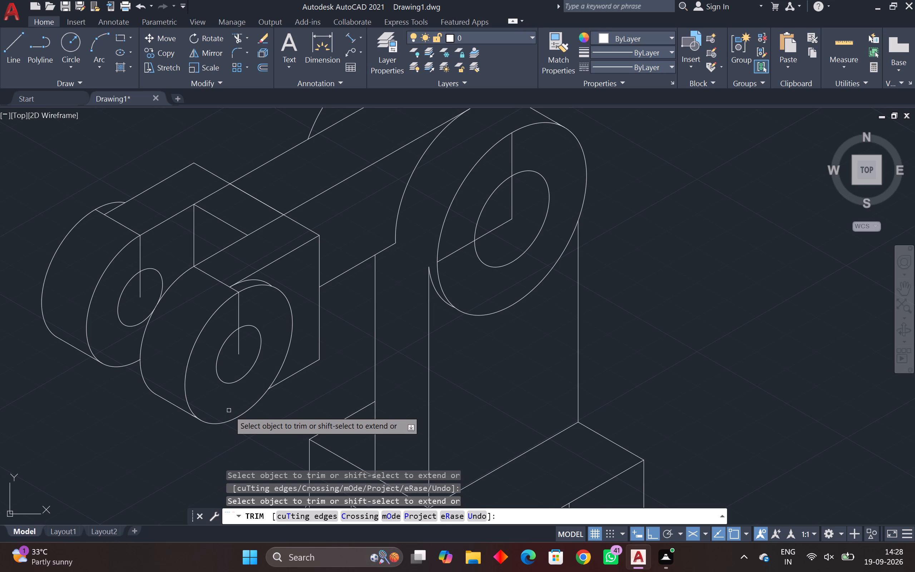
pyautogui.scroll(3, 190, 414)
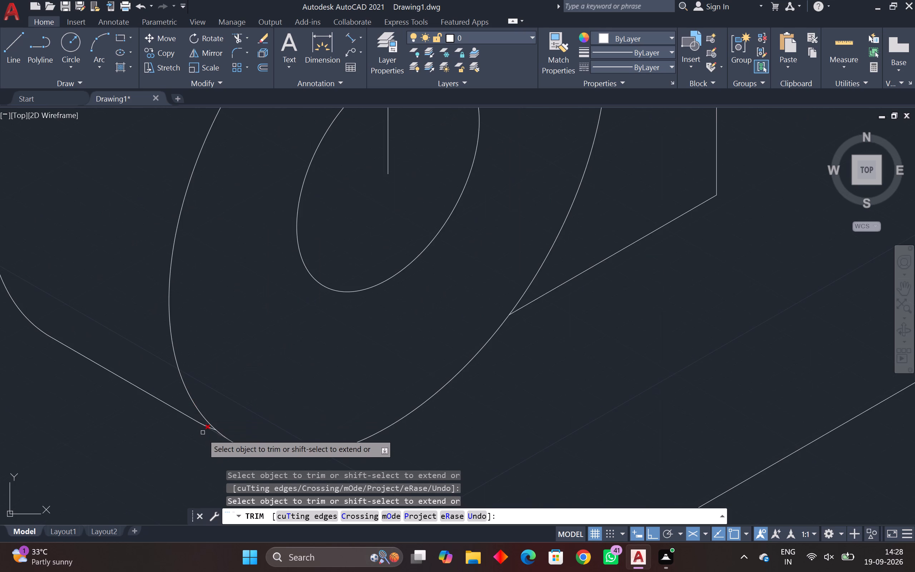
pyautogui.scroll(3, 202, 435)
pyautogui.scroll(2, 249, 401)
pyautogui.click(220, 419)
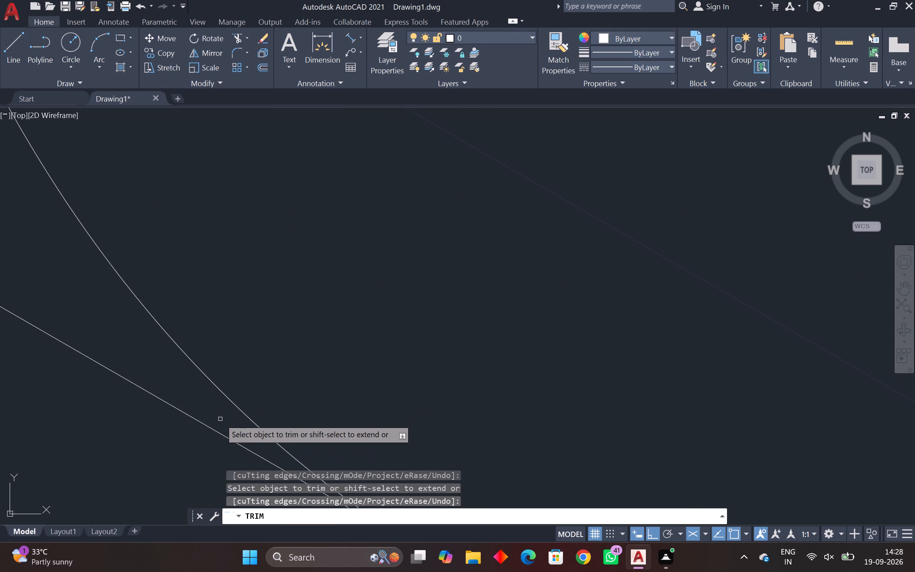
pyautogui.scroll(-10, 263, 365)
pyautogui.moveTo(287, 347); pyautogui.dragTo(322, 410, button='middle')
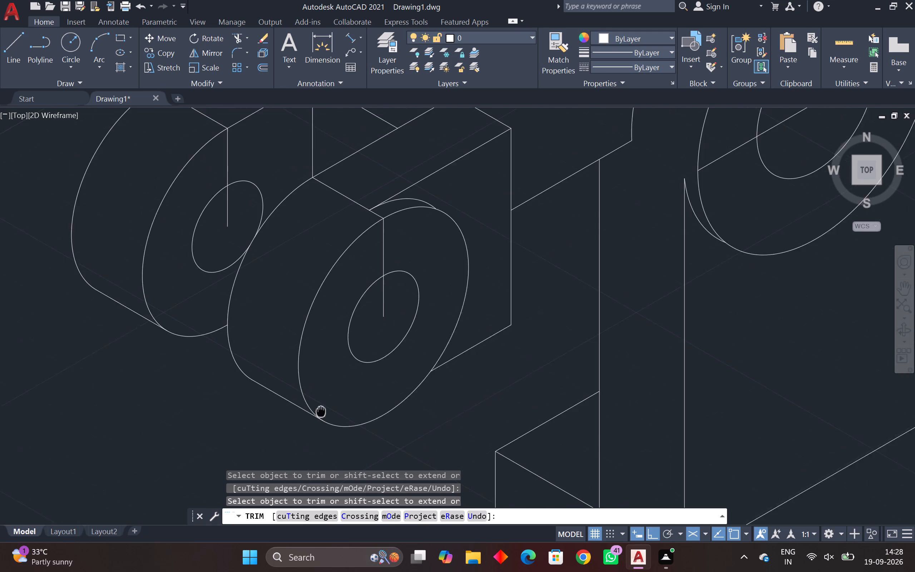
pyautogui.moveTo(322, 410); pyautogui.dragTo(303, 437, button='middle')
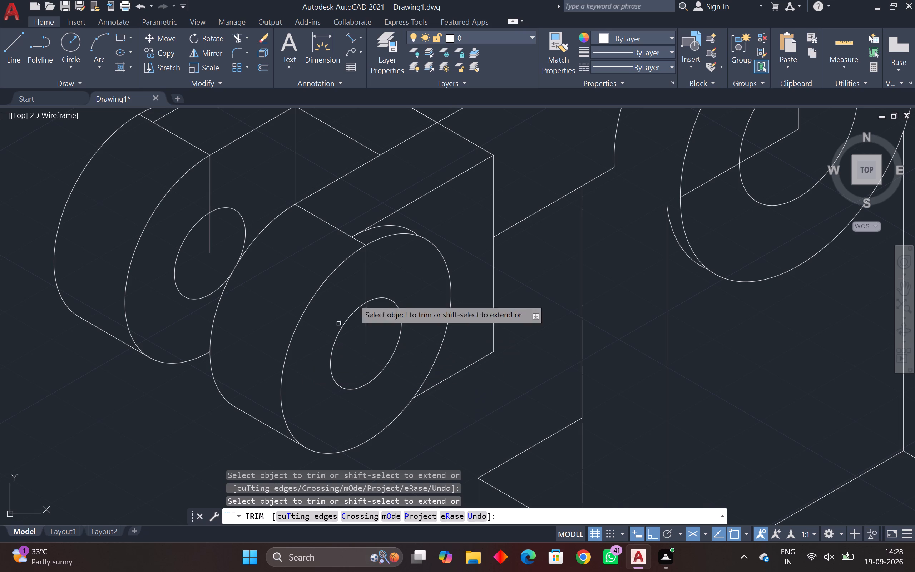
pyautogui.scroll(1, 385, 248)
pyautogui.scroll(-2, 378, 297)
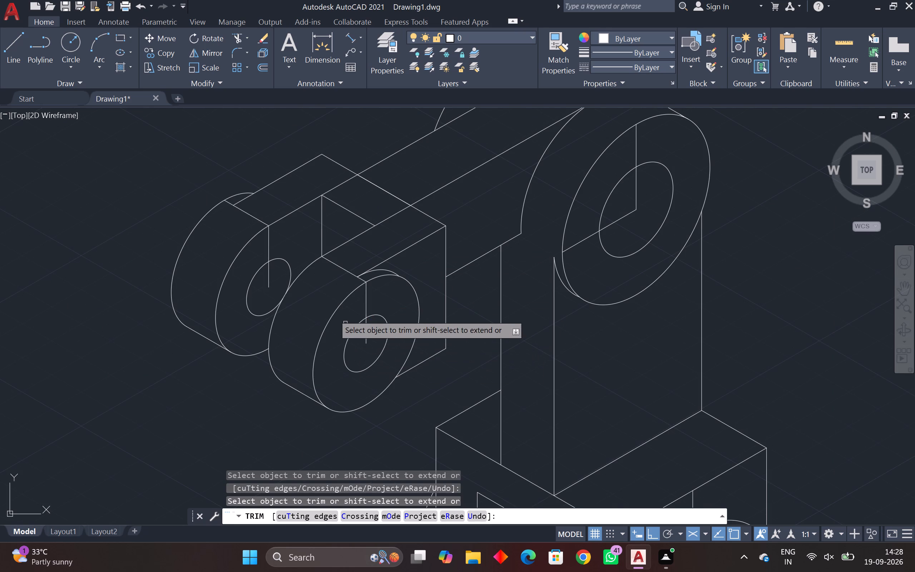
# Trim away the slanted width lines crossing the tops of the front and rear lugs, including the short stubs beside their rounded ends.
pyautogui.click(345, 269)
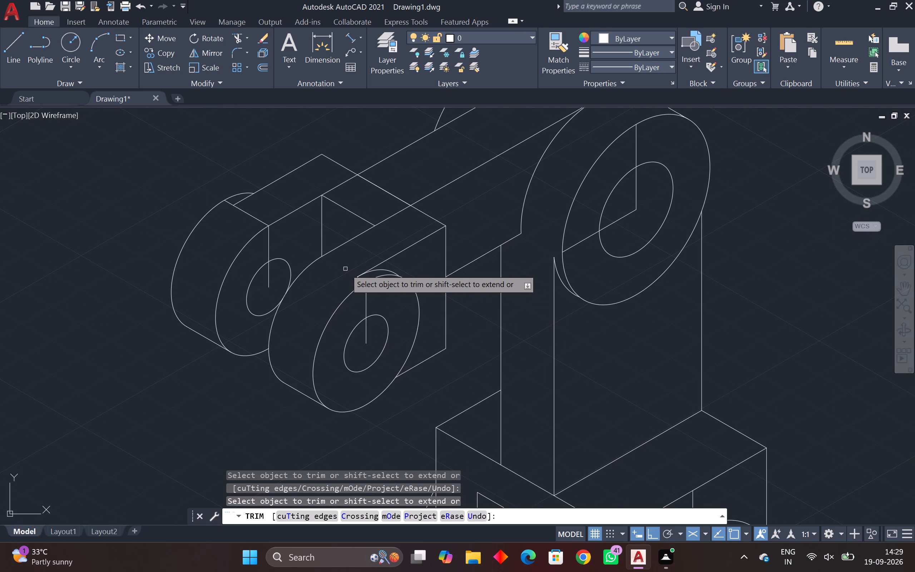
pyautogui.click(253, 216)
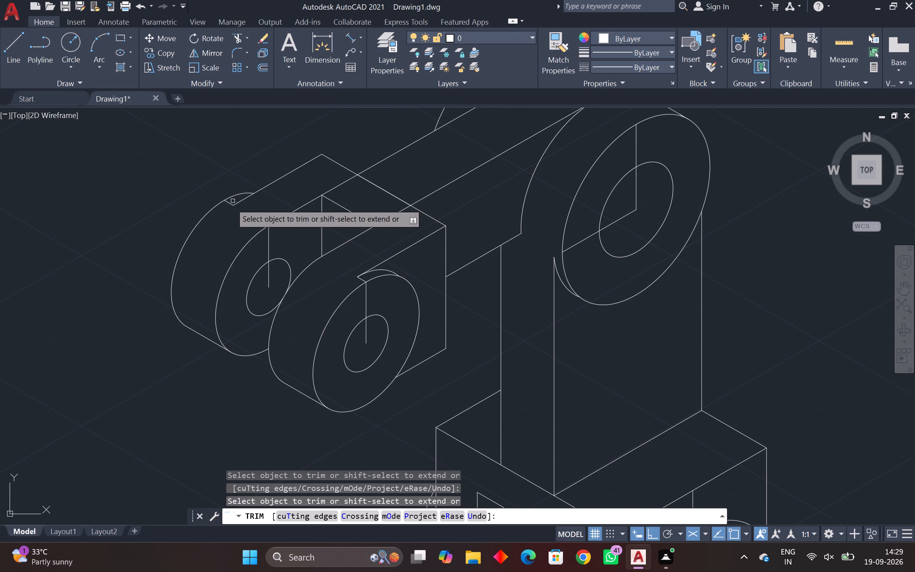
pyautogui.scroll(2, 228, 204)
pyautogui.click(226, 197)
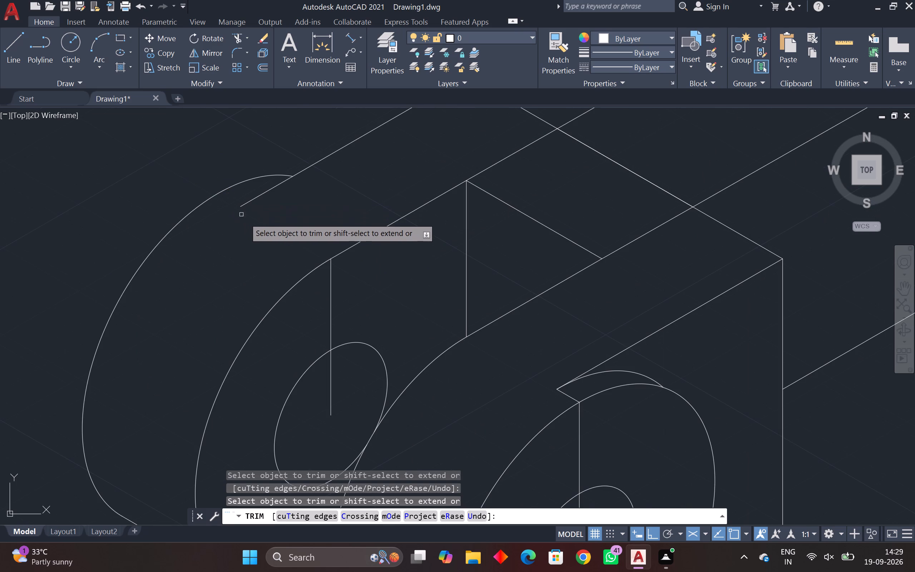
pyautogui.scroll(-2, 245, 220)
pyautogui.moveTo(245, 220); pyautogui.dragTo(221, 222, button='middle')
pyautogui.scroll(3, 350, 295)
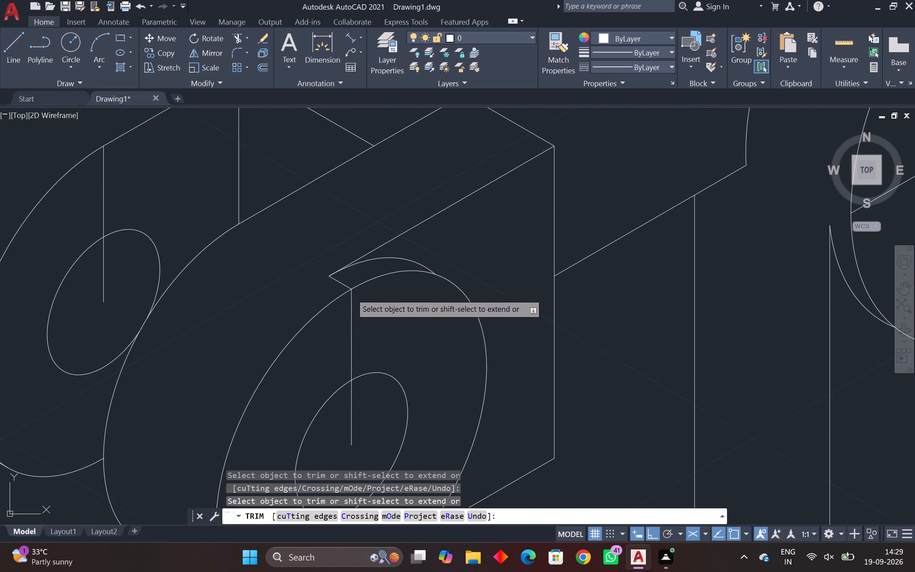
pyautogui.click(345, 284)
pyautogui.scroll(-3, 345, 286)
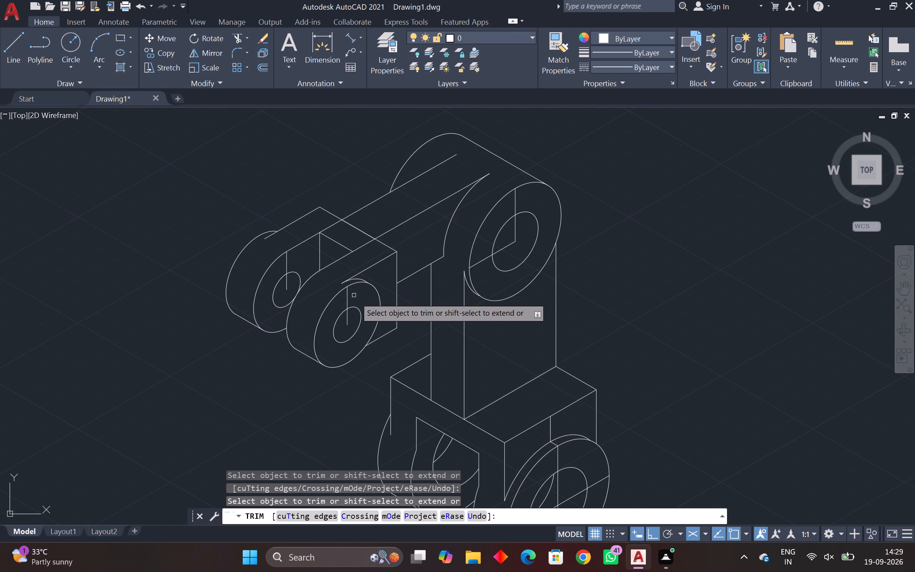
pyautogui.moveTo(369, 309); pyautogui.dragTo(287, 274, button='middle')
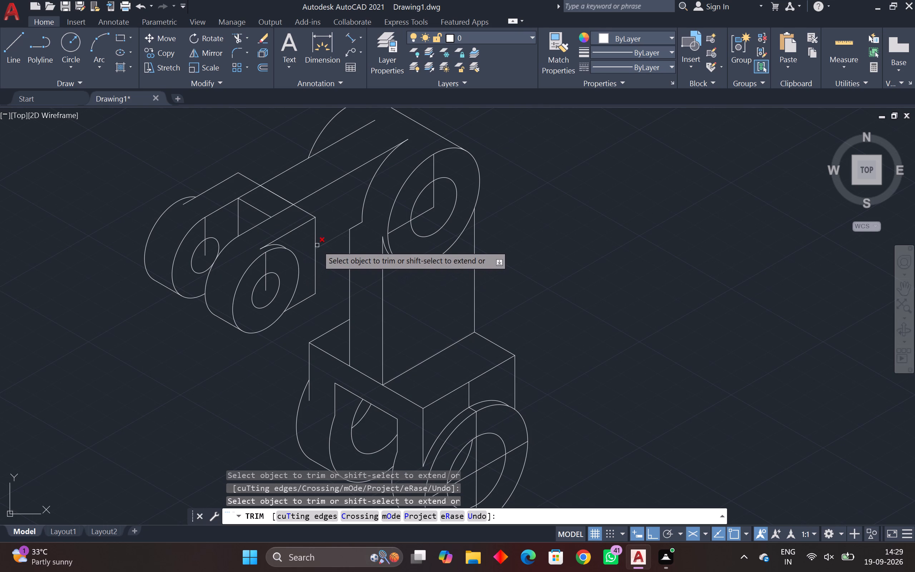
pyautogui.scroll(-1, 328, 248)
pyautogui.moveTo(322, 250); pyautogui.dragTo(219, 310, button='middle')
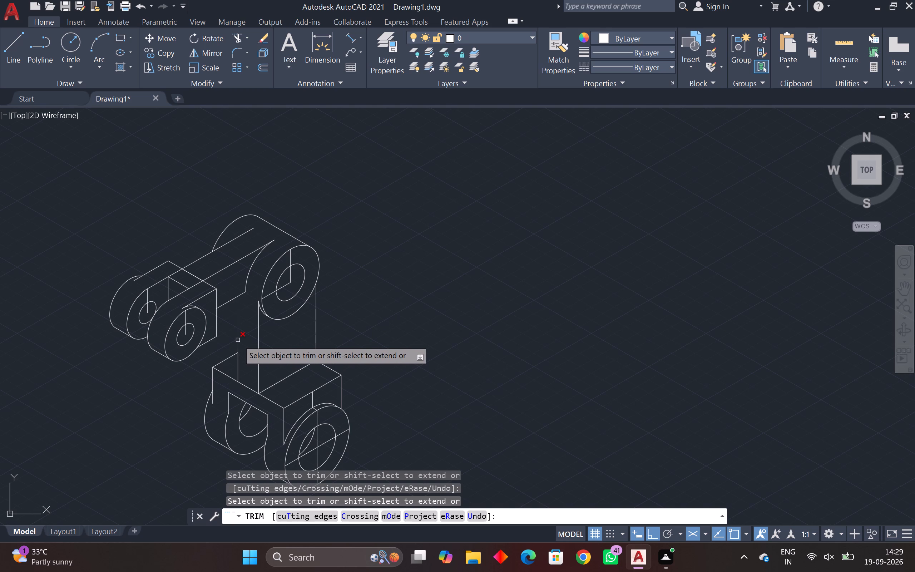
pyautogui.moveTo(243, 334); pyautogui.dragTo(235, 327, button='middle')
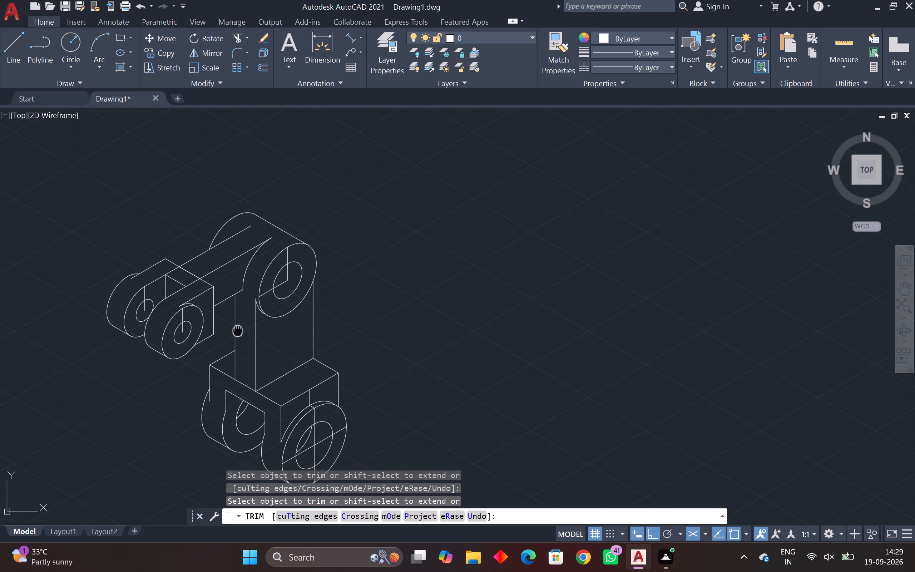
pyautogui.moveTo(235, 327); pyautogui.dragTo(219, 270, button='middle')
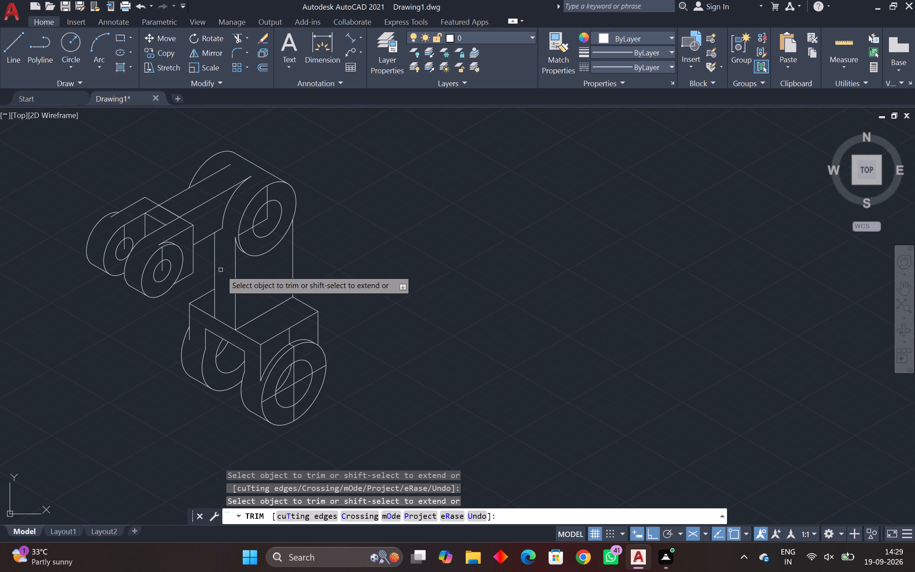
pyautogui.press('Escape')
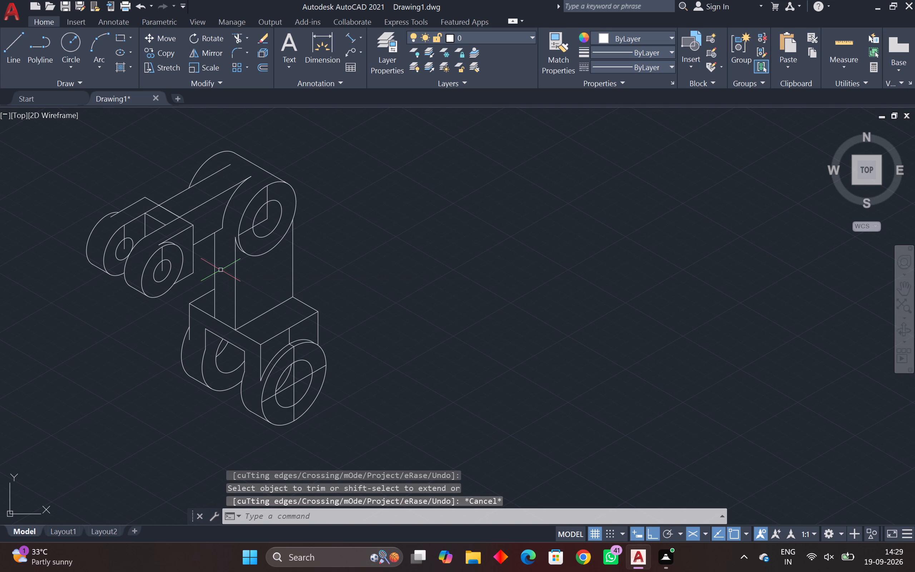
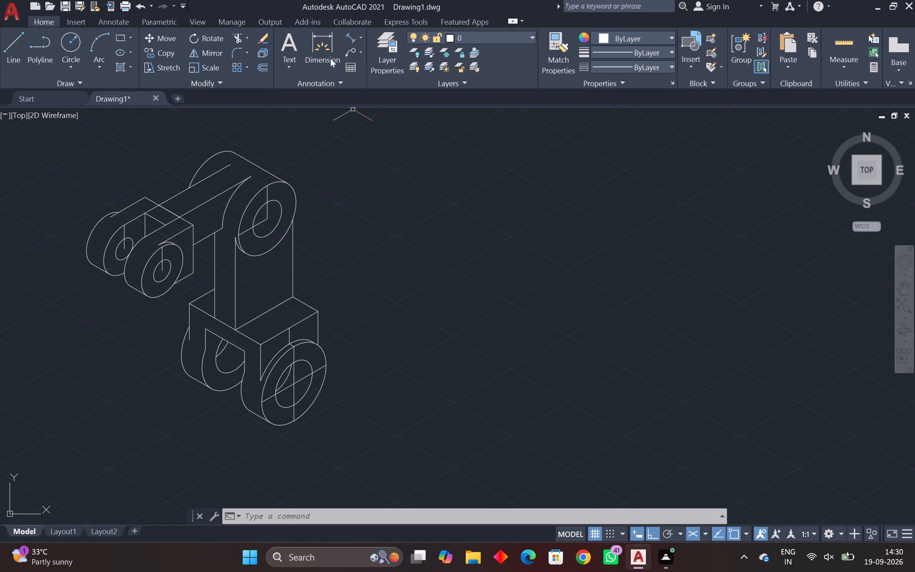
# Add an aligned dimension along the edge where the upright's front face meets the top of the lower fork block.
pyautogui.click(352, 37)
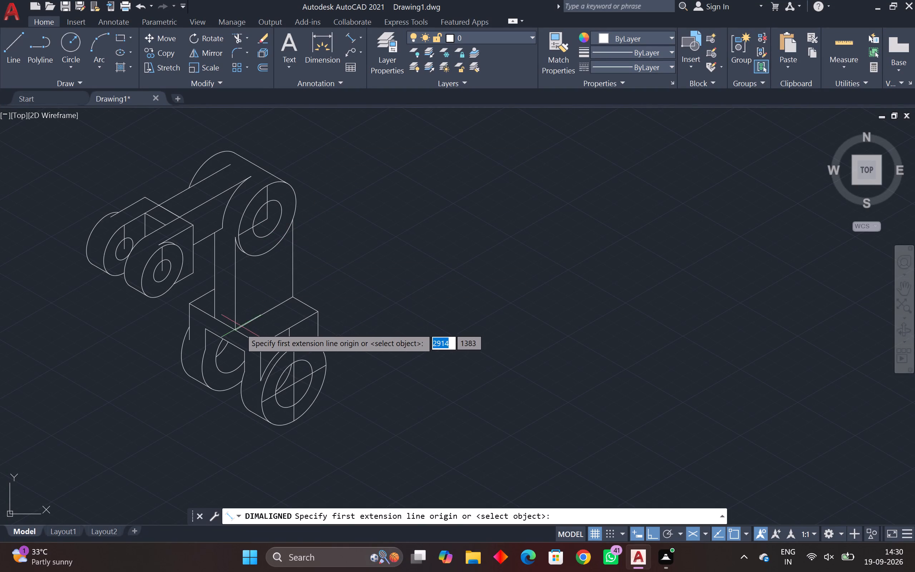
pyautogui.click(238, 330)
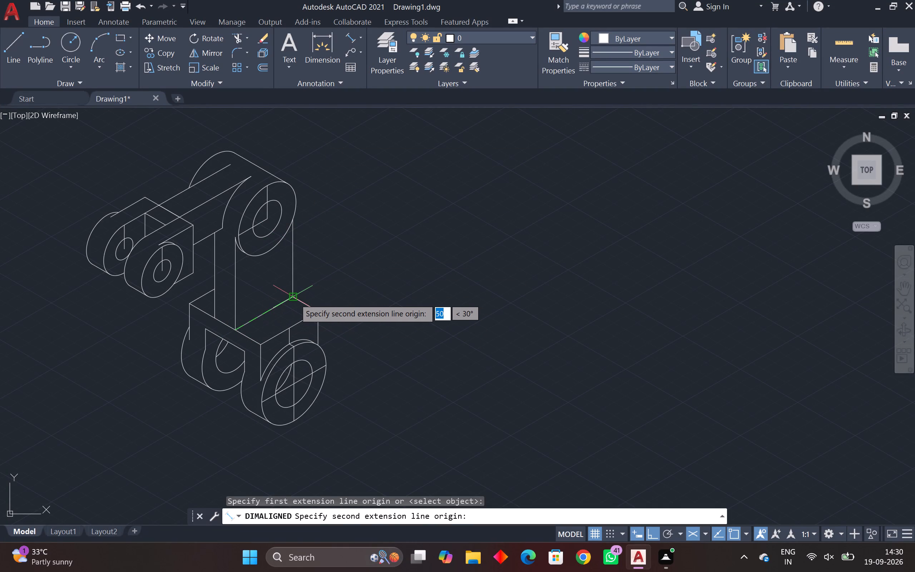
pyautogui.click(294, 298)
pyautogui.scroll(2, 296, 307)
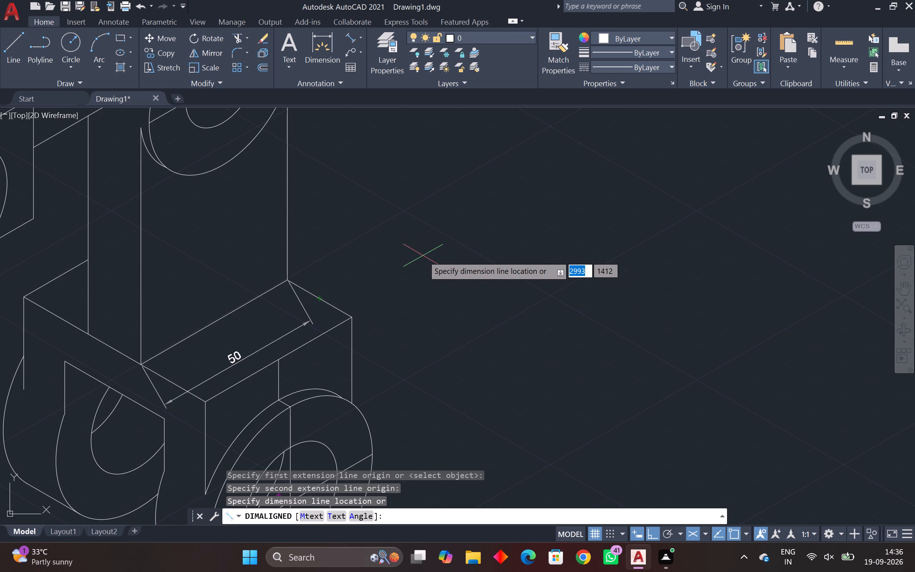
pyautogui.click(414, 244)
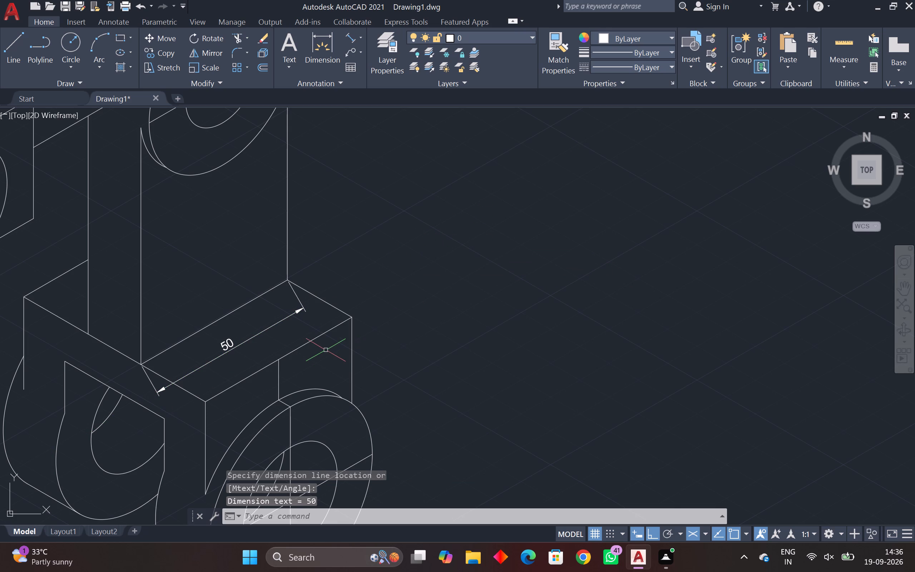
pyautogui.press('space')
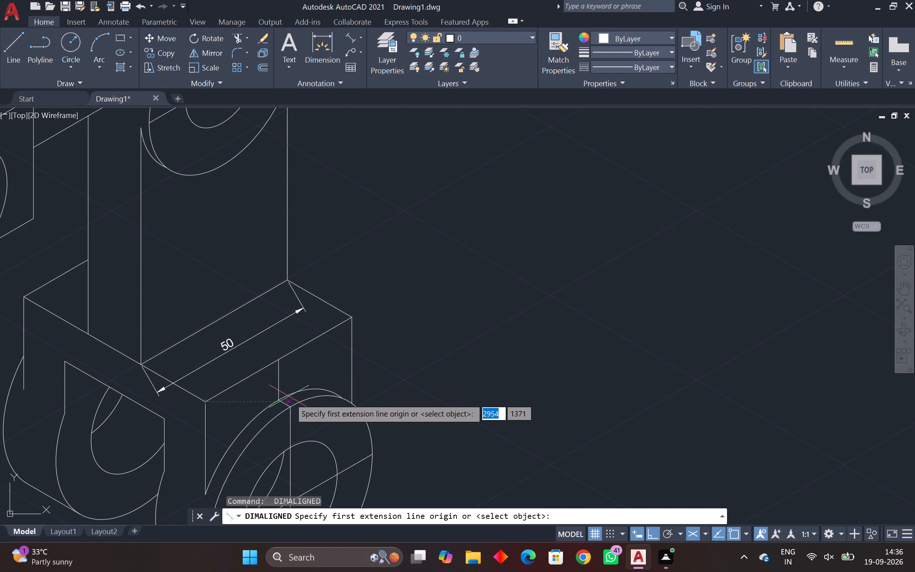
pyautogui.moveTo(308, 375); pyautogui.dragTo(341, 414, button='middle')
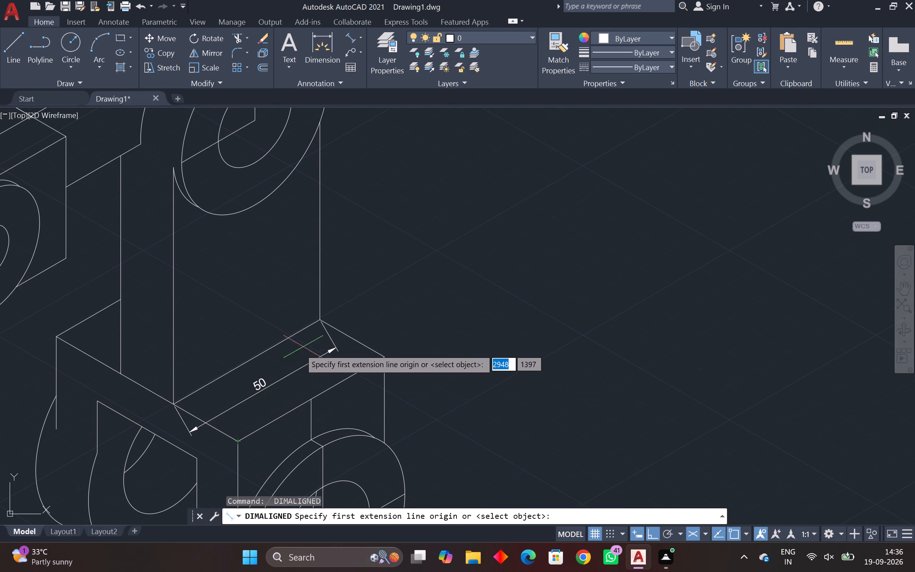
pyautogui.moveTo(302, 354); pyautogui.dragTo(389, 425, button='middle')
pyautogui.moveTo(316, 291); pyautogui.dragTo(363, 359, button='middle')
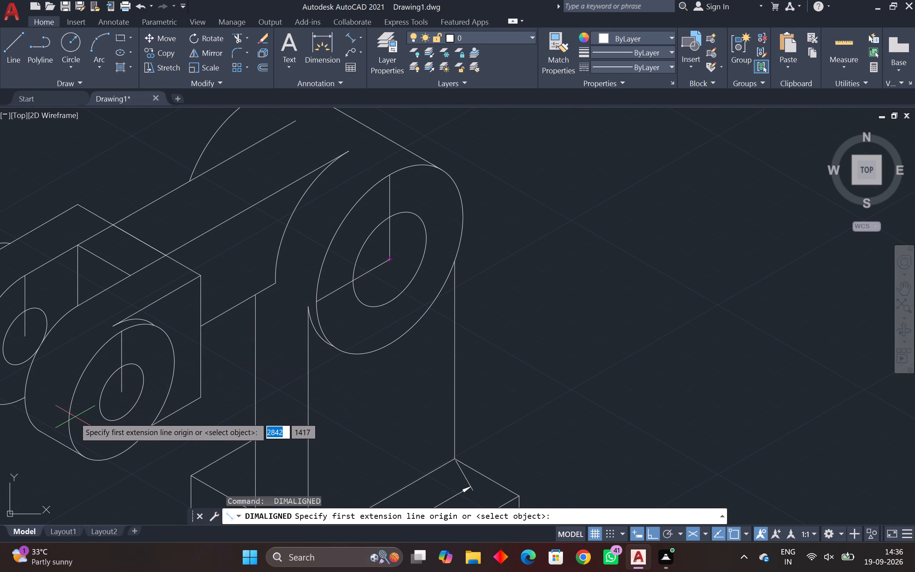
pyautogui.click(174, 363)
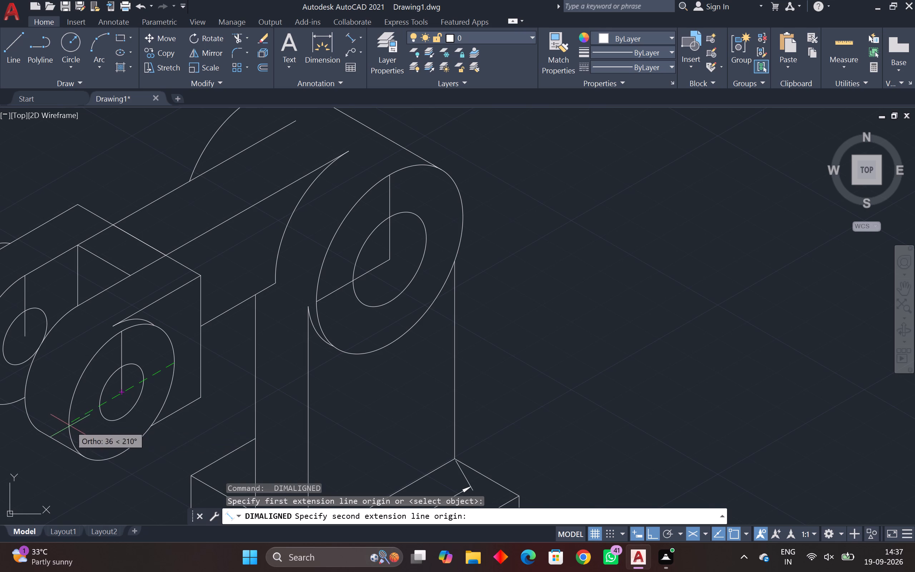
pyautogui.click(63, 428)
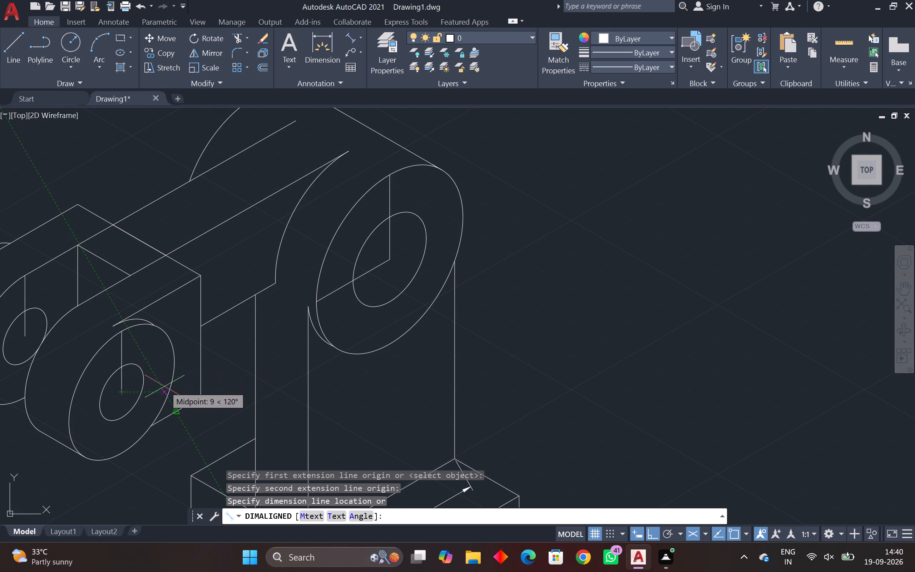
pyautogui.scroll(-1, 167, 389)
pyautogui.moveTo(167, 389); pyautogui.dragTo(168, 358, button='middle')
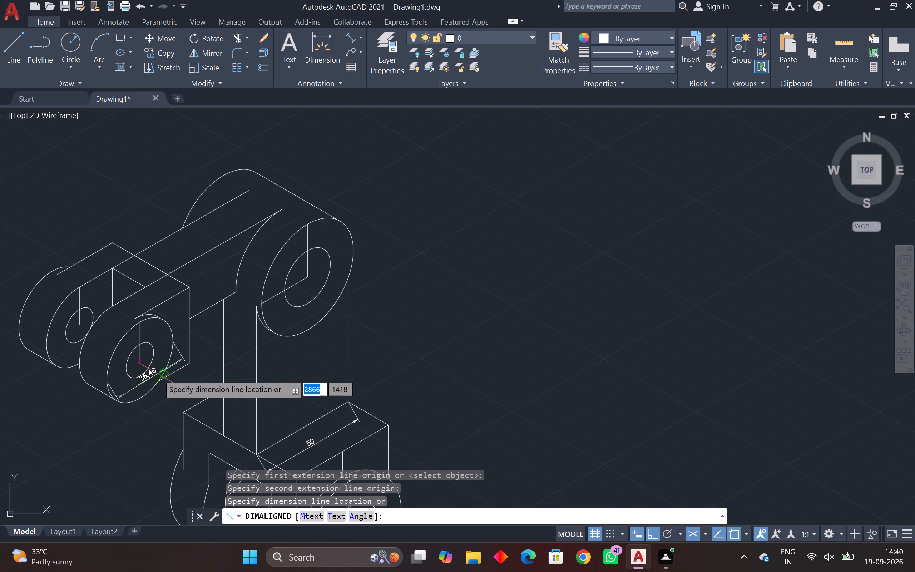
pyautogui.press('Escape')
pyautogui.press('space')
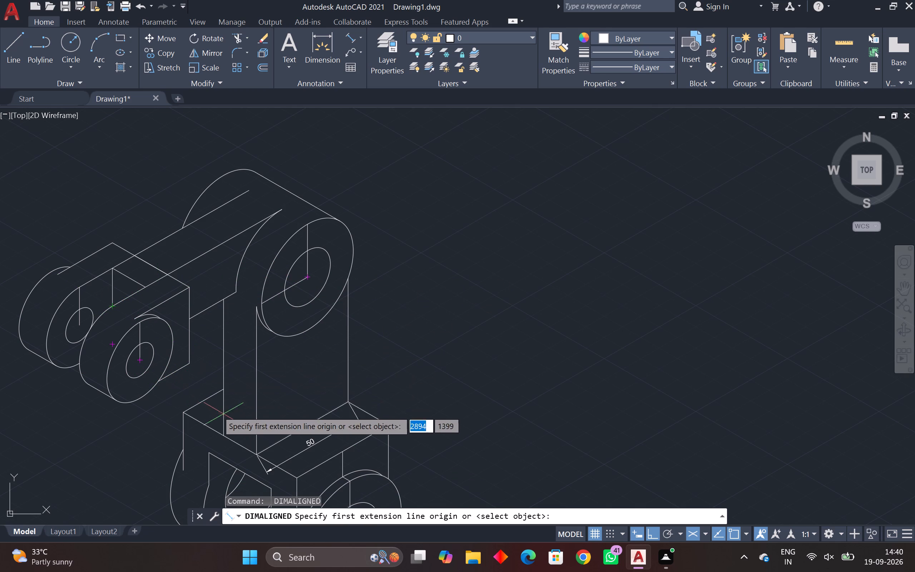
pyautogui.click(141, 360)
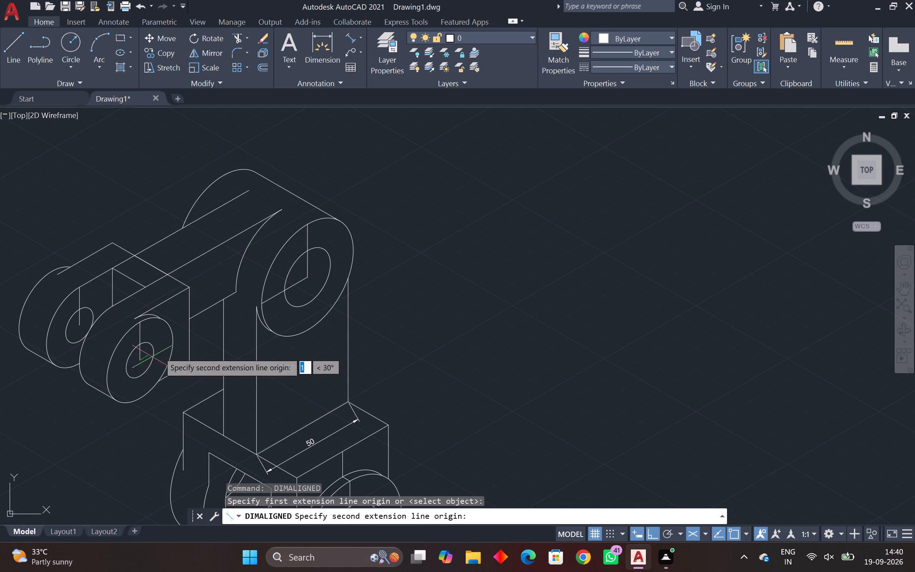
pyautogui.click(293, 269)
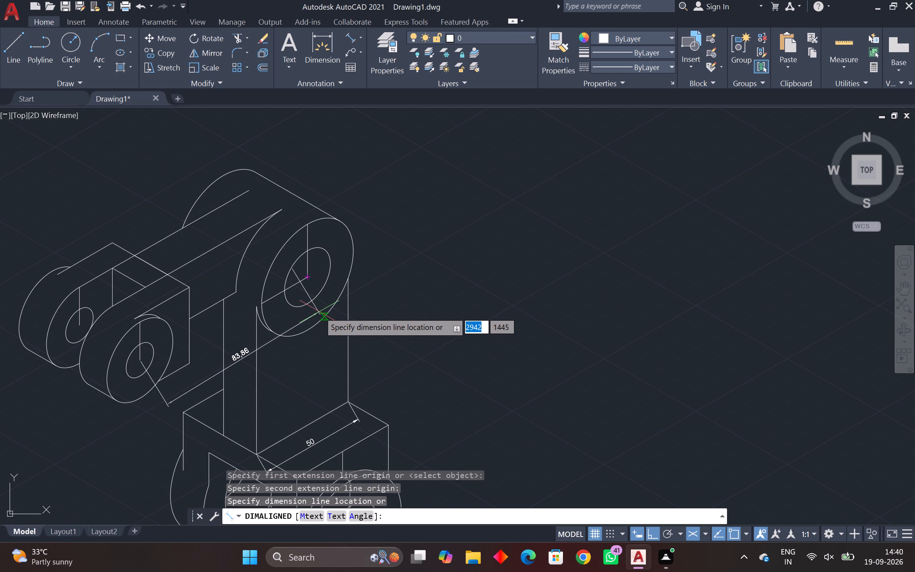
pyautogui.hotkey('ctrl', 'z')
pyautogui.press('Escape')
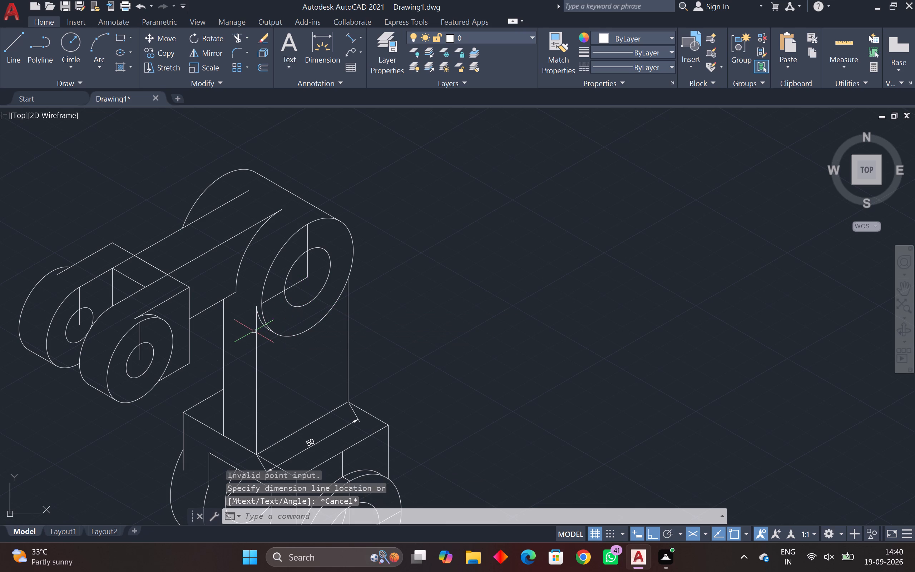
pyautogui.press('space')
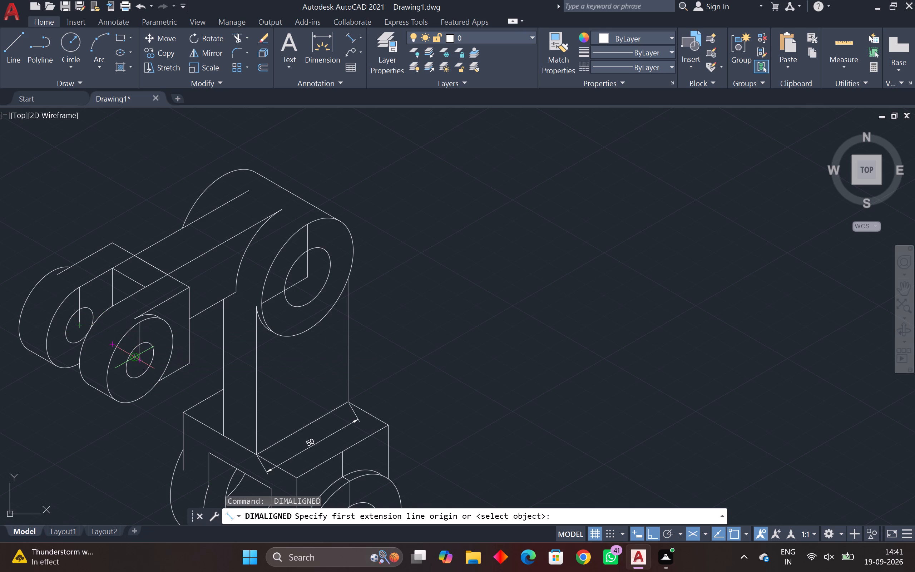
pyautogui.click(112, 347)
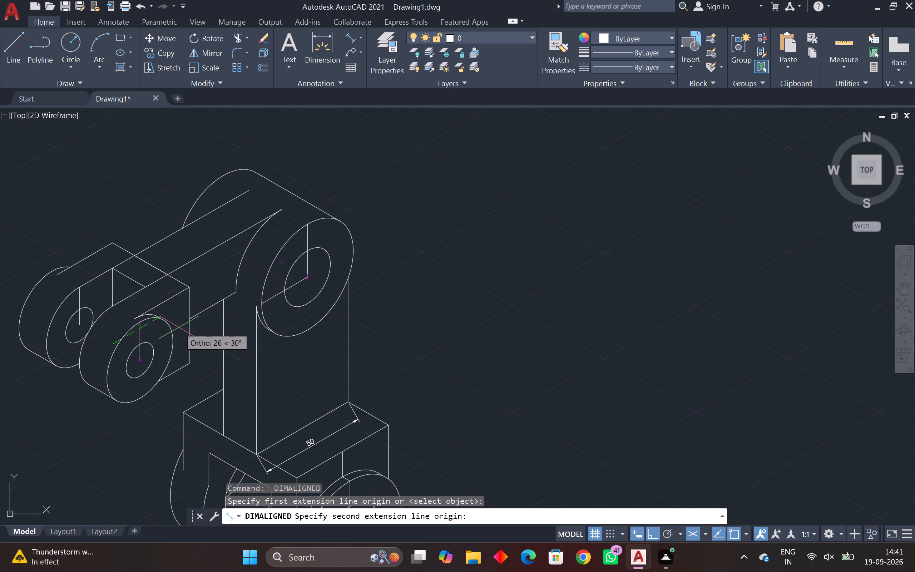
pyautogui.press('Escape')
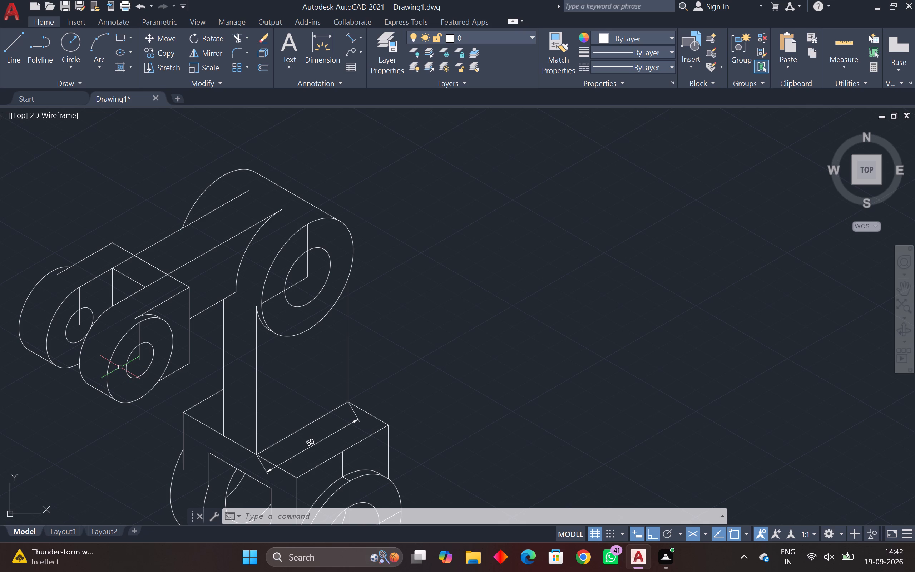
# Draw a line about 85 units long at 30° from the front fork lug's hole to the large upper boss's hole.
pyautogui.write('l')
pyautogui.press('space')
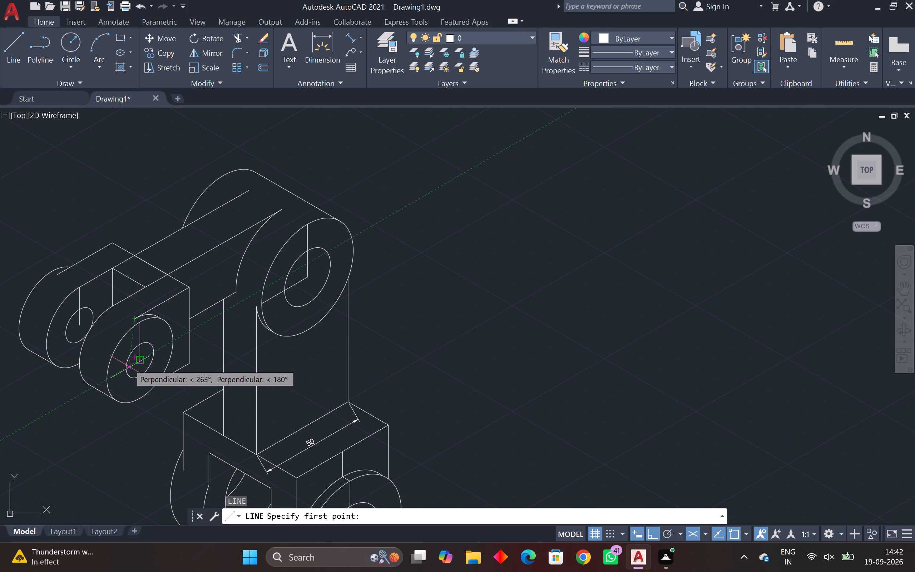
pyautogui.click(134, 359)
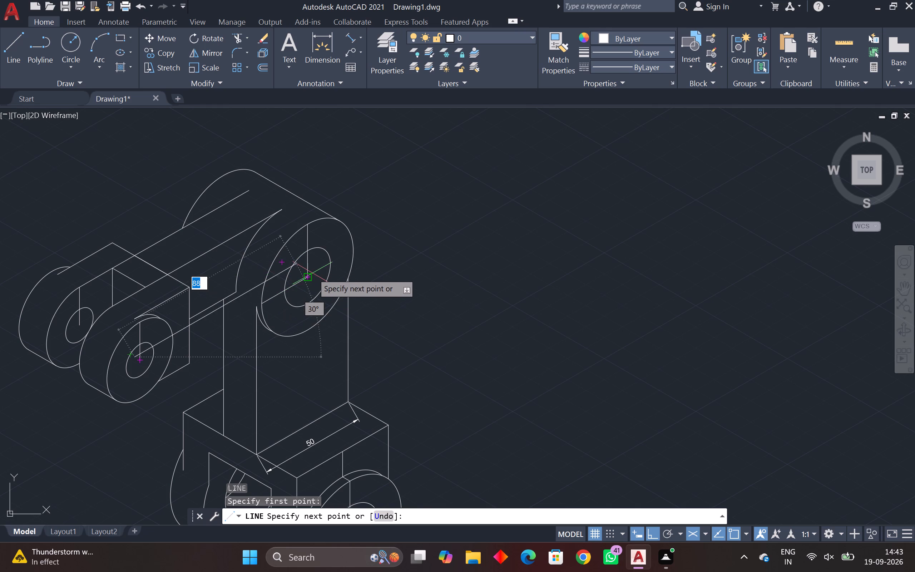
pyautogui.click(291, 267)
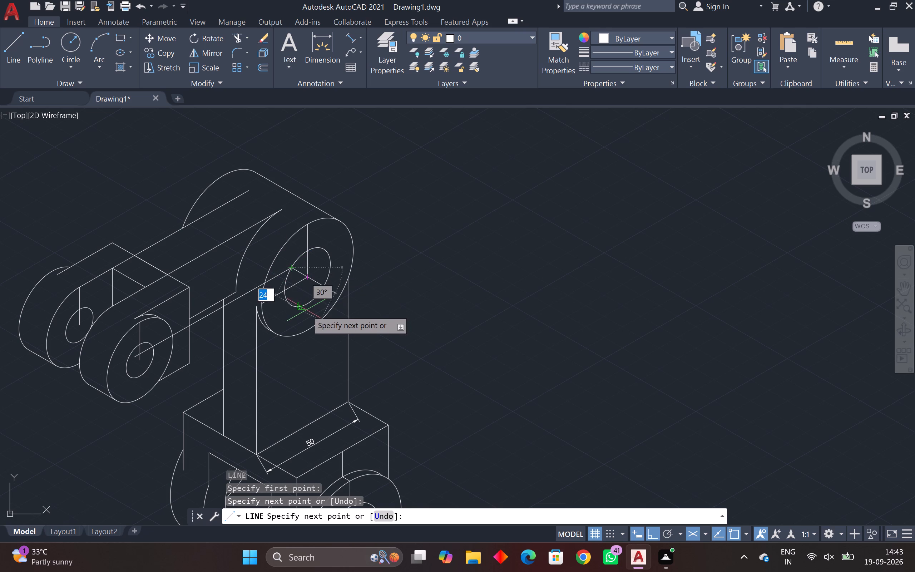
pyautogui.press('Escape')
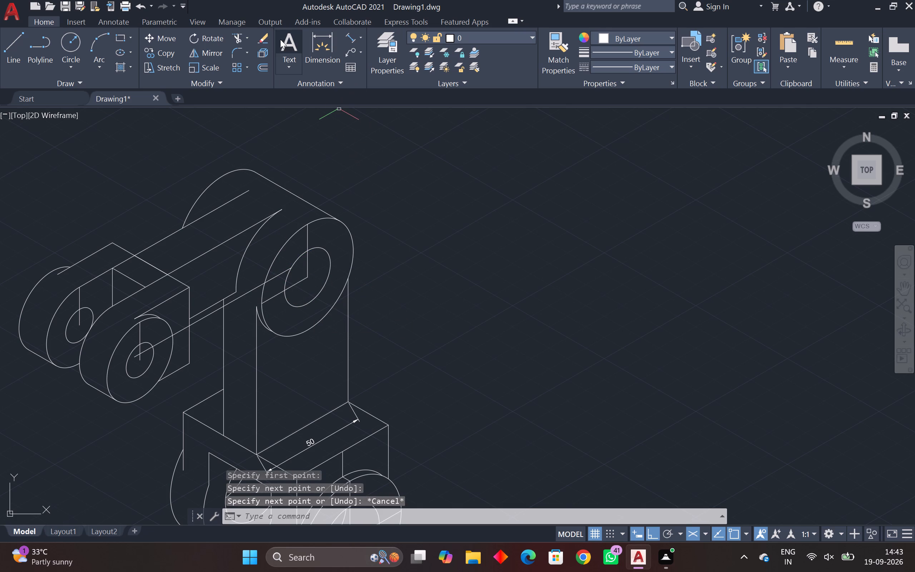
# Add an aligned dimension to the line joining the front fork lug's hole and the upper boss's hole, placed just below it.
pyautogui.click(350, 38)
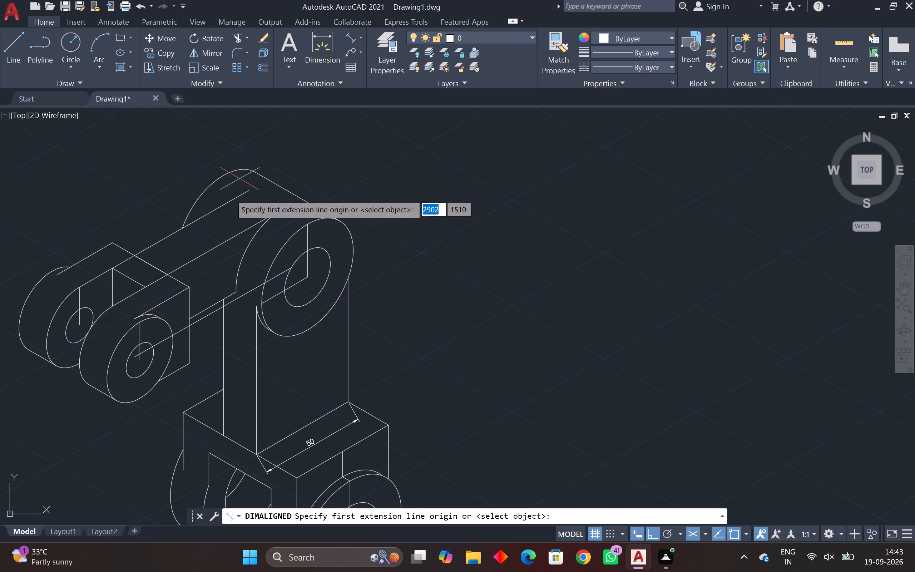
pyautogui.scroll(3, 136, 360)
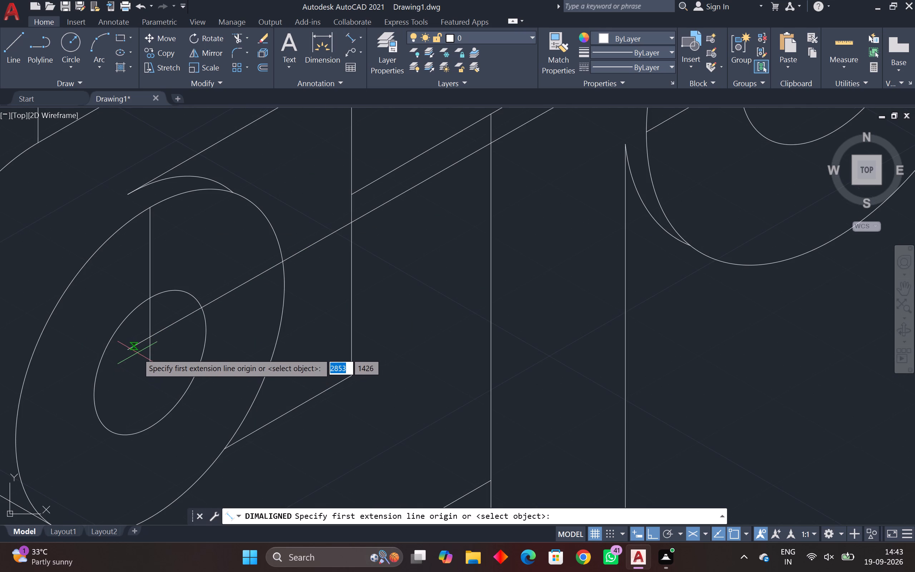
pyautogui.click(129, 352)
pyautogui.scroll(-2, 237, 295)
pyautogui.moveTo(237, 294); pyautogui.dragTo(132, 336, button='middle')
pyautogui.scroll(2, 321, 215)
pyautogui.scroll(3, 349, 227)
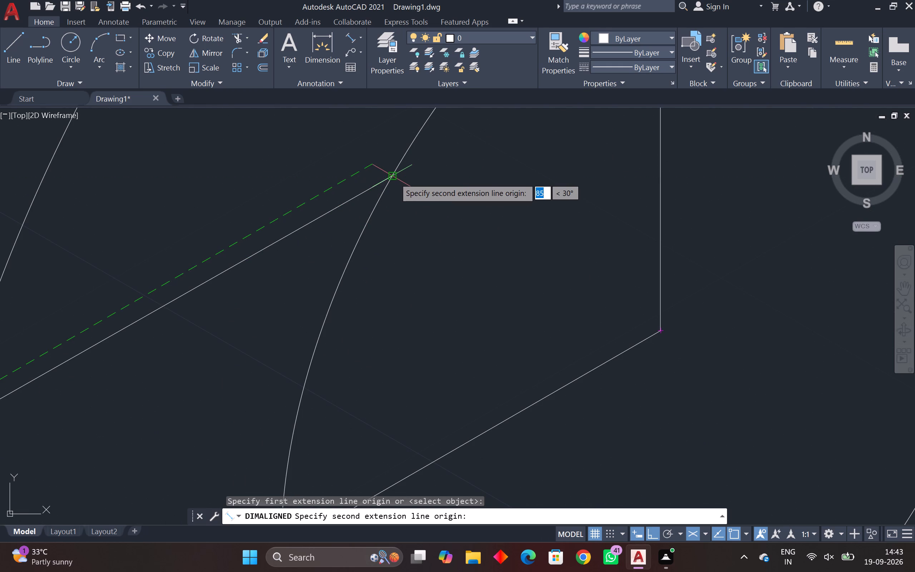
pyautogui.click(373, 164)
pyautogui.scroll(-3, 411, 218)
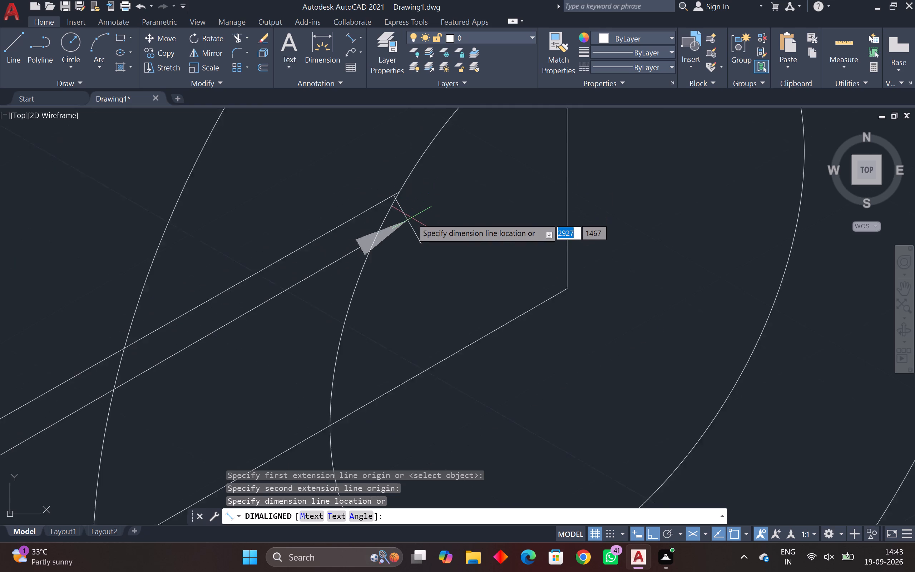
pyautogui.scroll(-1, 411, 219)
pyautogui.moveTo(411, 219); pyautogui.dragTo(475, 181, button='middle')
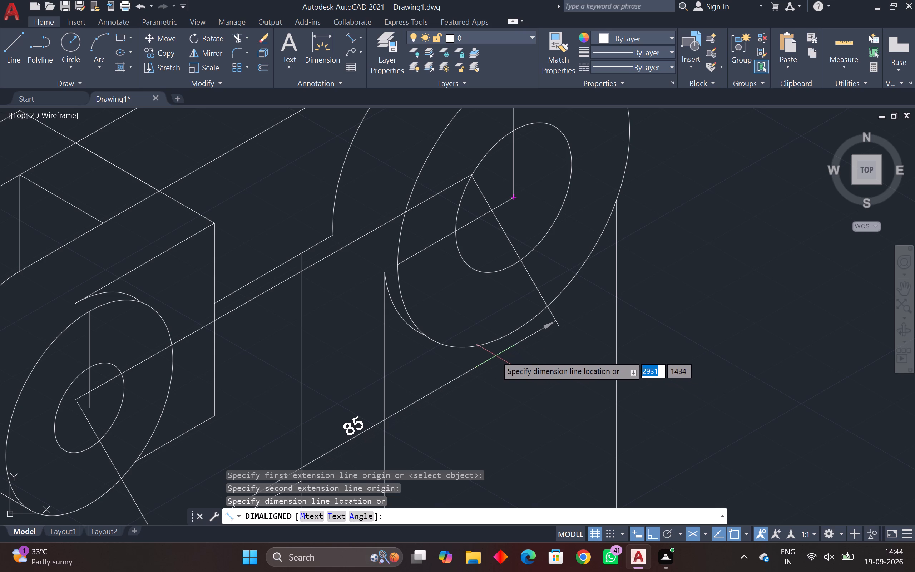
pyautogui.moveTo(479, 344); pyautogui.dragTo(479, 343, button='middle')
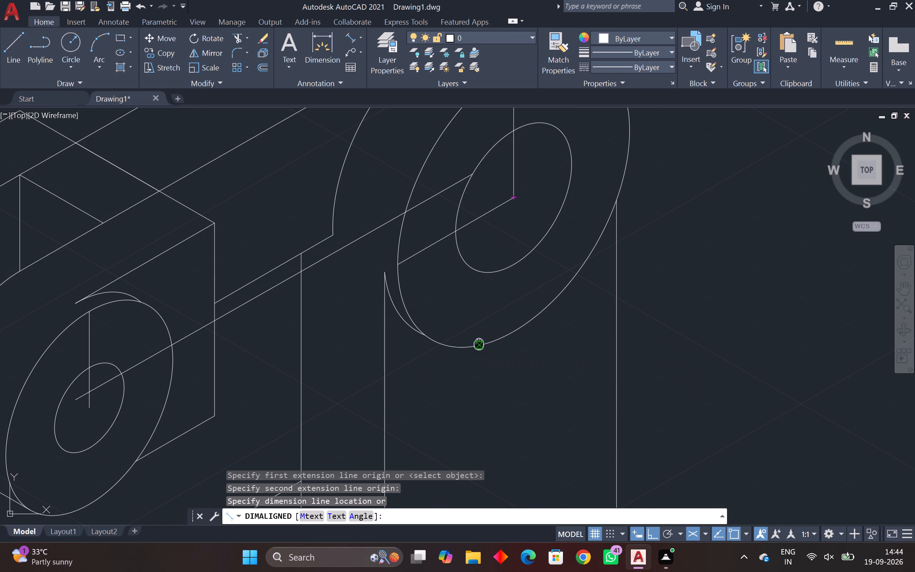
pyautogui.moveTo(479, 343); pyautogui.dragTo(505, 286, button='middle')
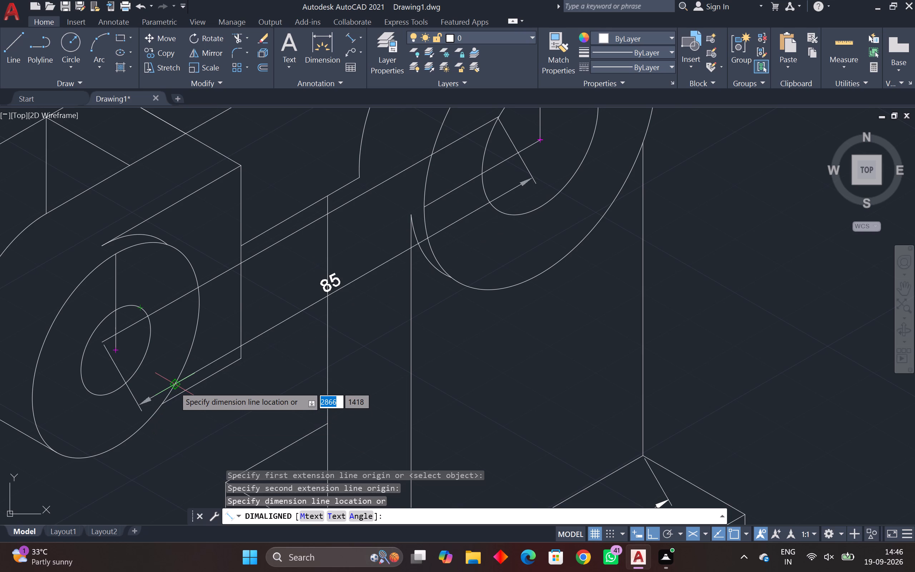
pyautogui.scroll(-2, 174, 386)
pyautogui.moveTo(174, 386); pyautogui.dragTo(217, 352, button='middle')
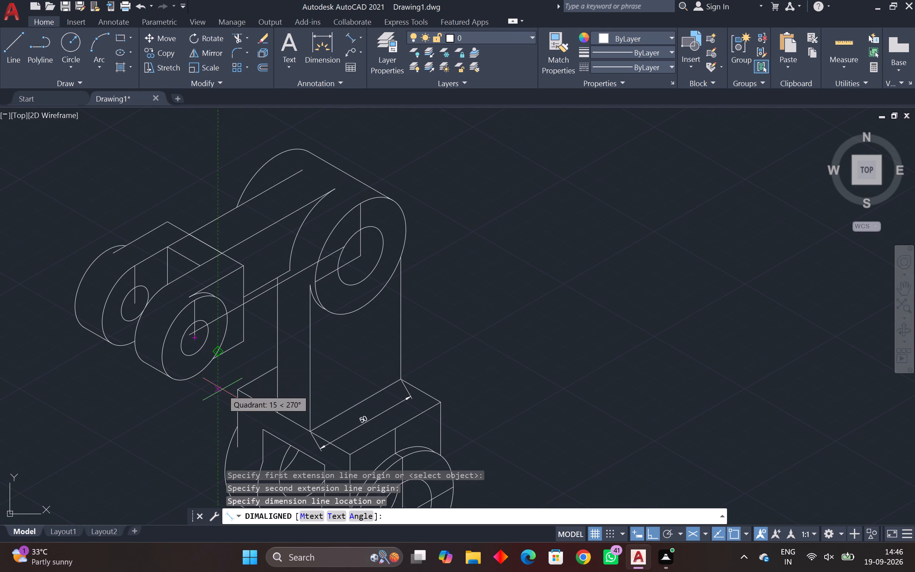
pyautogui.moveTo(222, 389); pyautogui.dragTo(195, 324, button='middle')
pyautogui.scroll(-1, 219, 345)
pyautogui.moveTo(219, 345); pyautogui.dragTo(224, 315, button='middle')
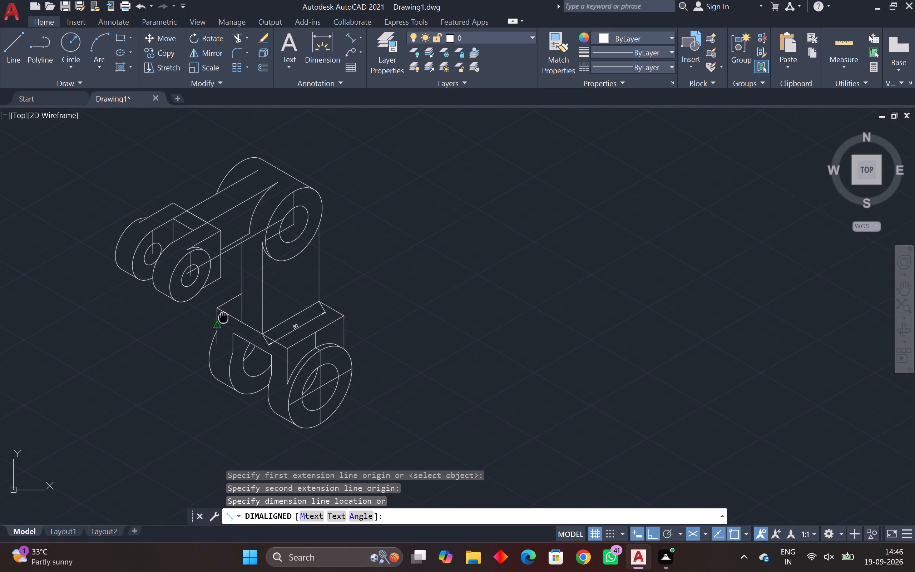
pyautogui.moveTo(224, 315); pyautogui.dragTo(224, 313, button='middle')
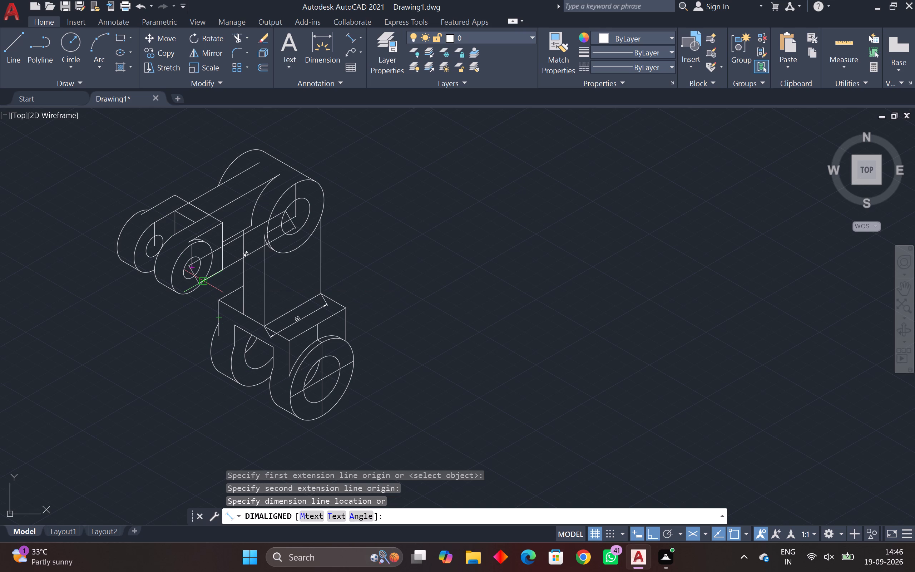
pyautogui.scroll(2, 211, 276)
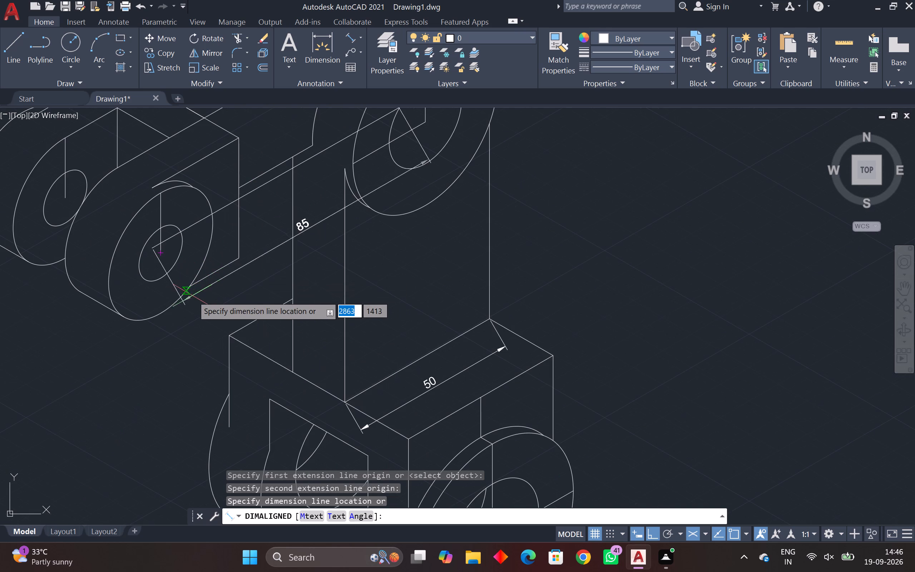
pyautogui.click(174, 290)
pyautogui.scroll(-1, 223, 277)
pyautogui.moveTo(223, 277); pyautogui.dragTo(119, 400, button='middle')
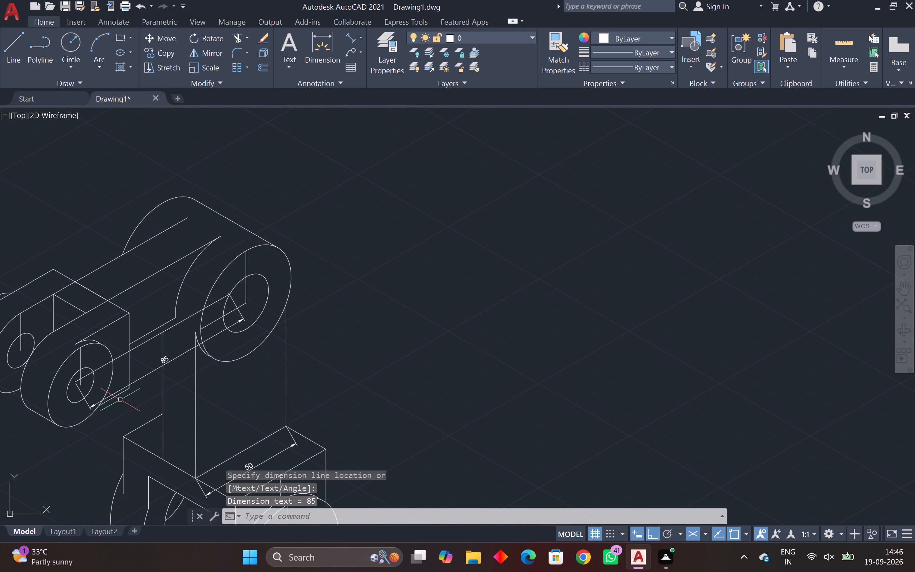
# Add an aligned dimension along the upper boss's top tangent edge, from front face to back, placed just above it.
pyautogui.press('space')
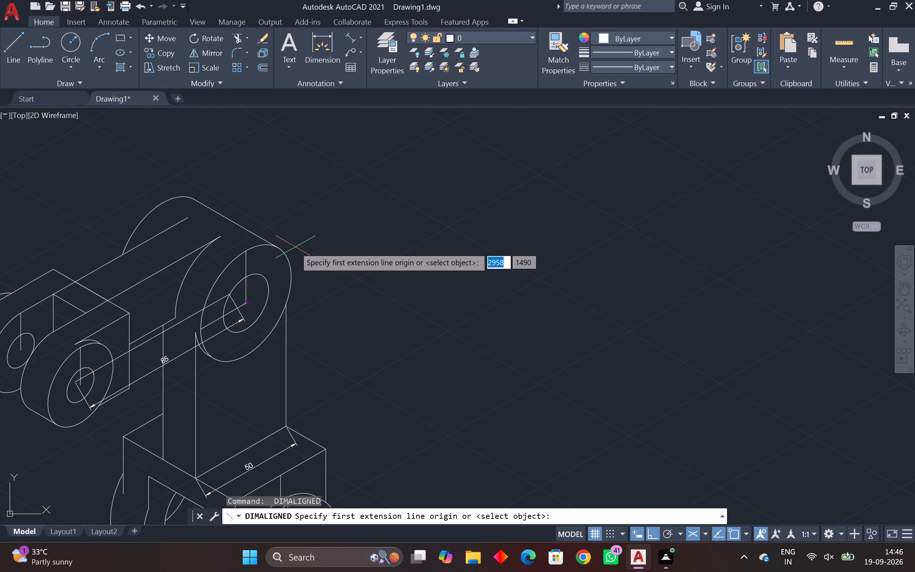
pyautogui.click(280, 248)
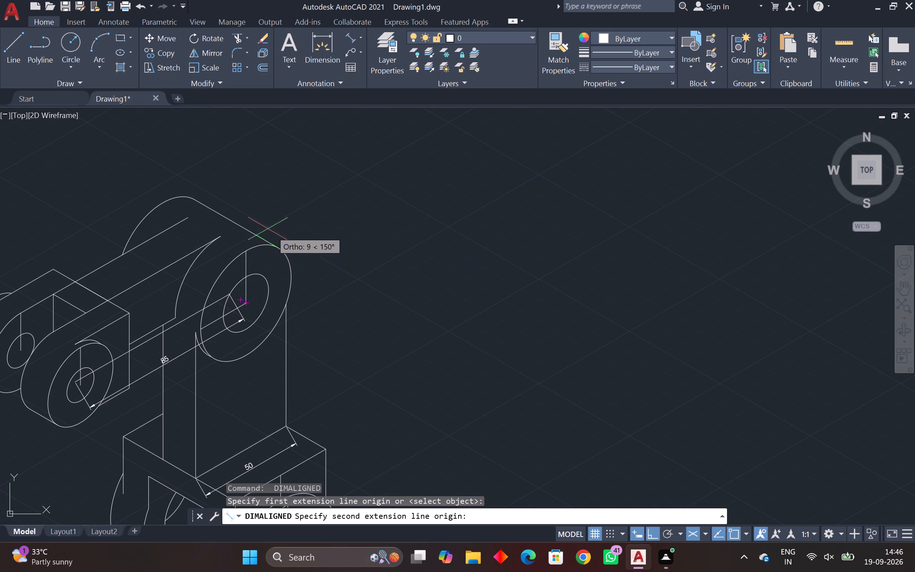
pyautogui.click(196, 200)
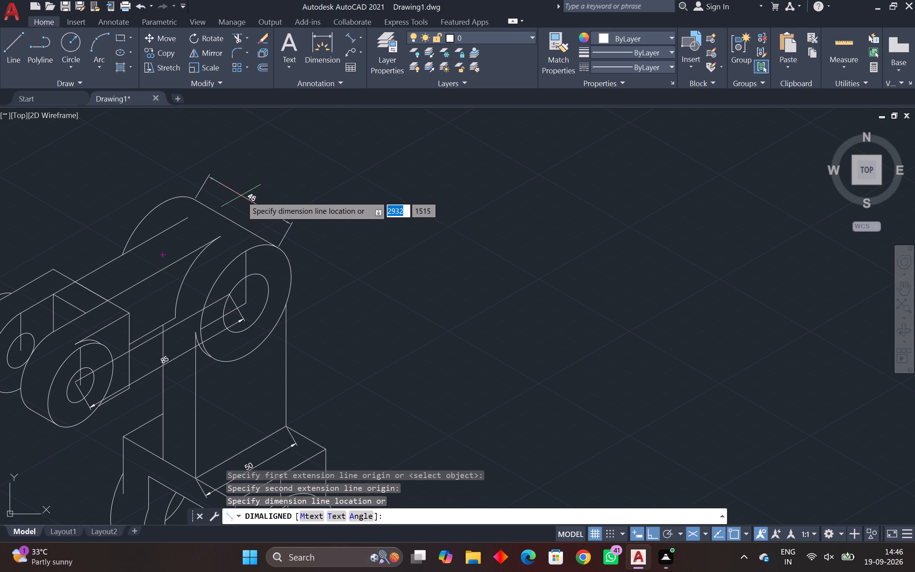
pyautogui.scroll(1, 242, 196)
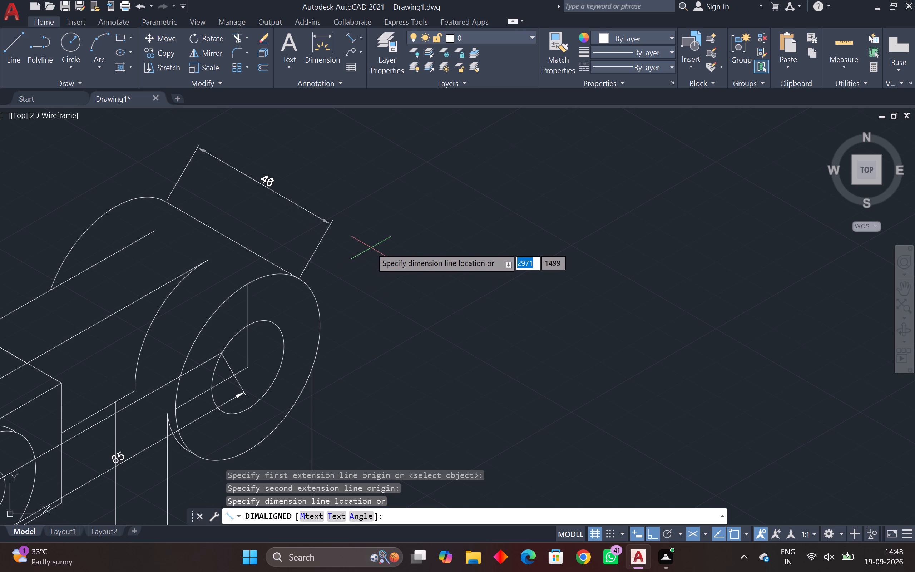
pyautogui.scroll(-1, 366, 256)
pyautogui.moveTo(366, 256); pyautogui.dragTo(458, 242, button='middle')
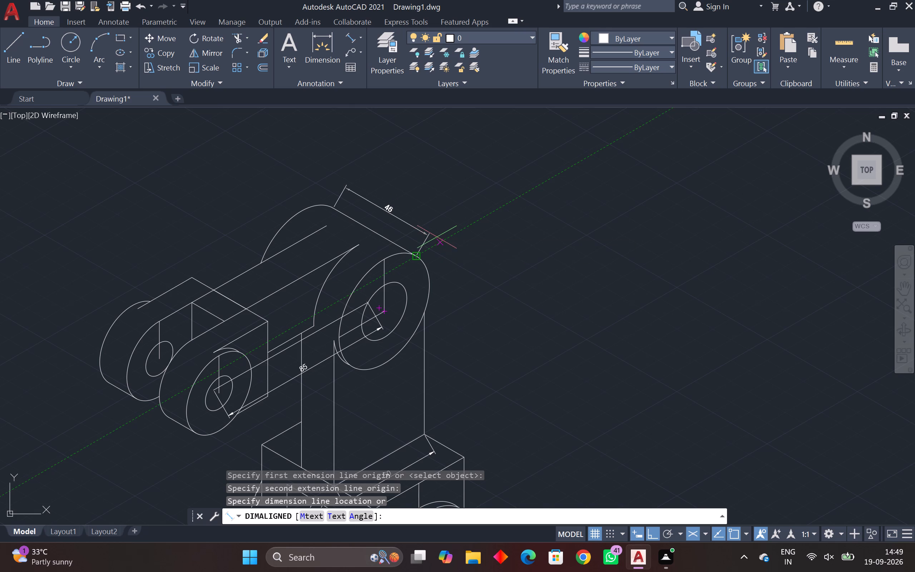
pyautogui.click(436, 238)
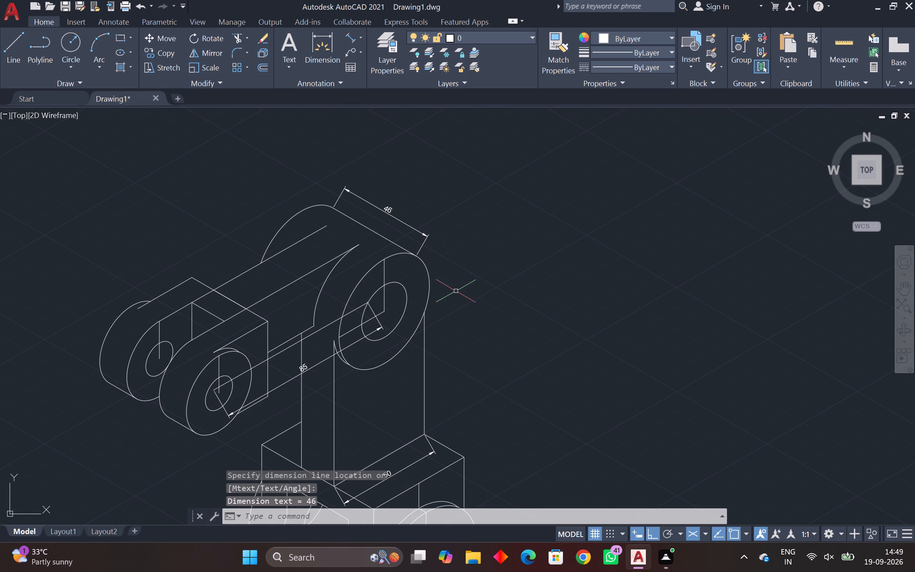
# Add an aligned dimension across the gap between the two lower fork lugs at their bottom edges, placed just below them.
pyautogui.moveTo(452, 298); pyautogui.dragTo(427, 182, button='middle')
pyautogui.moveTo(403, 273); pyautogui.dragTo(437, 184, button='middle')
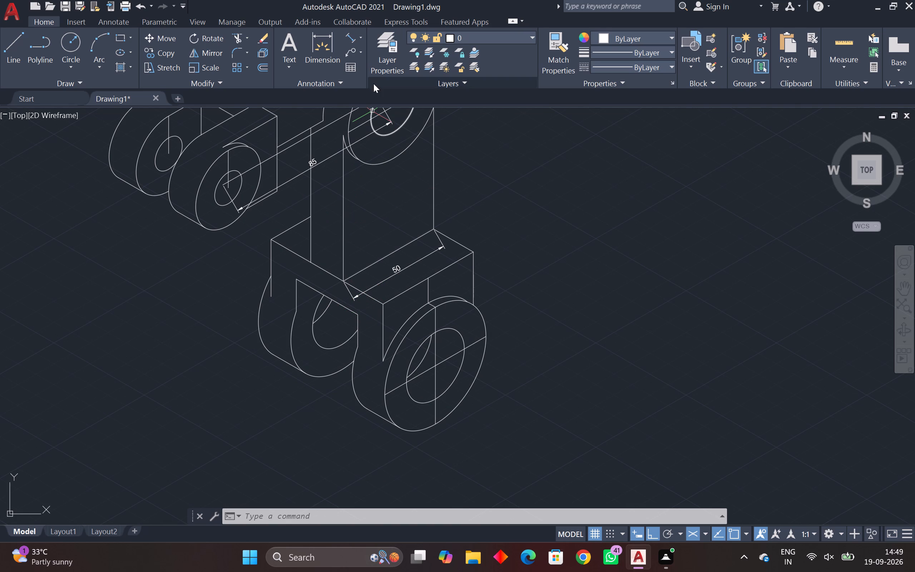
pyautogui.click(351, 37)
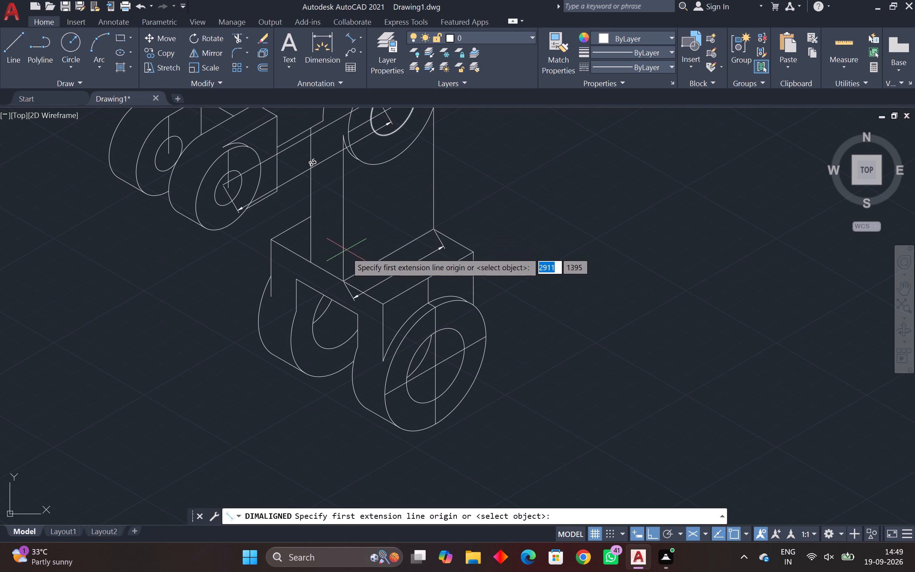
pyautogui.moveTo(358, 337); pyautogui.dragTo(382, 286, button='middle')
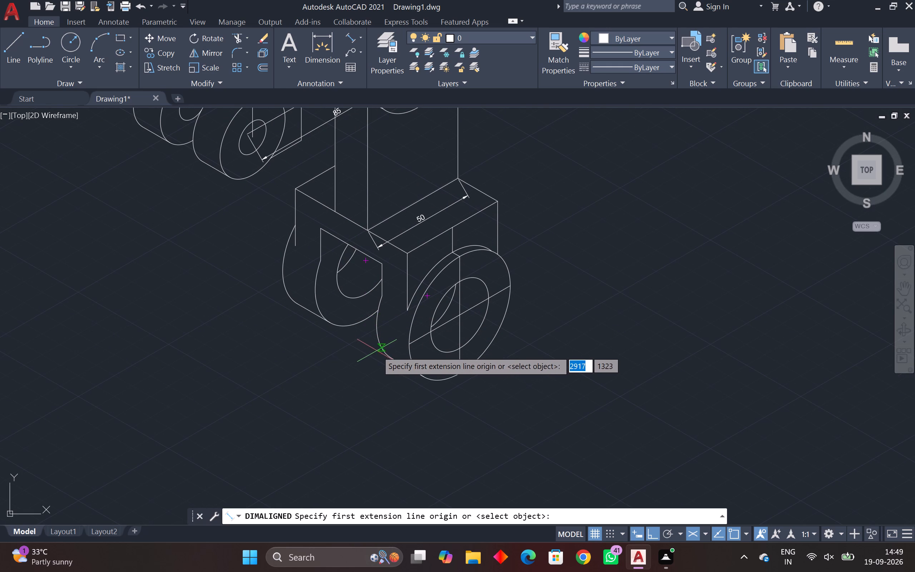
pyautogui.click(390, 360)
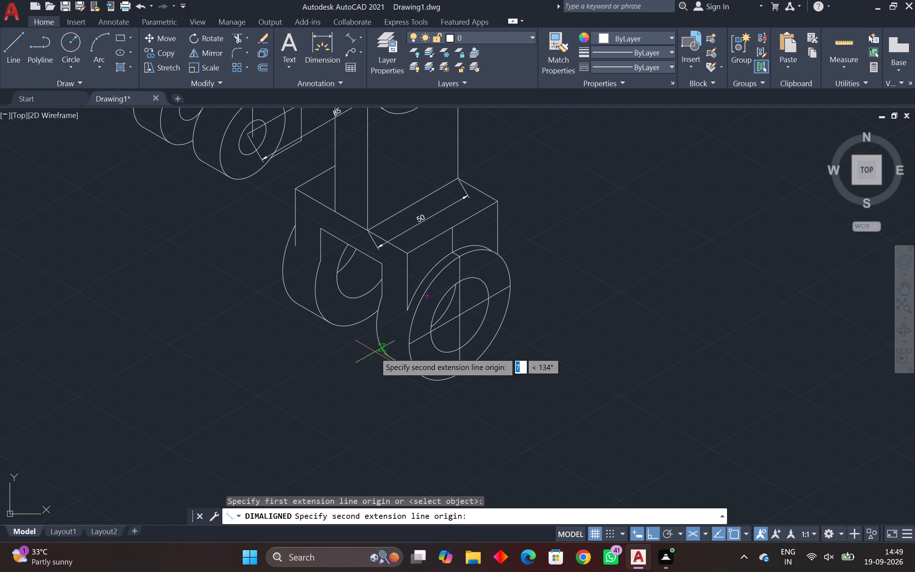
pyautogui.click(330, 326)
pyautogui.scroll(1, 316, 340)
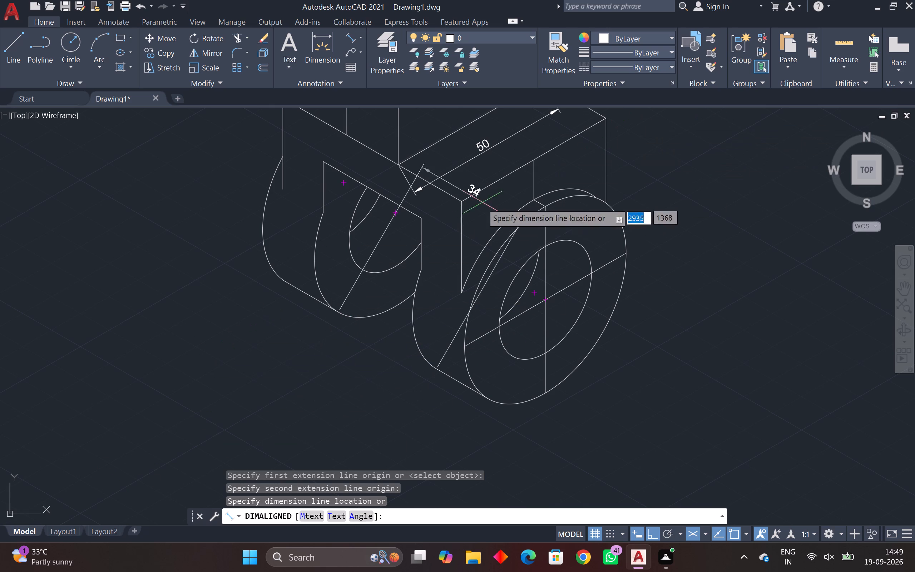
pyautogui.scroll(2, 306, 364)
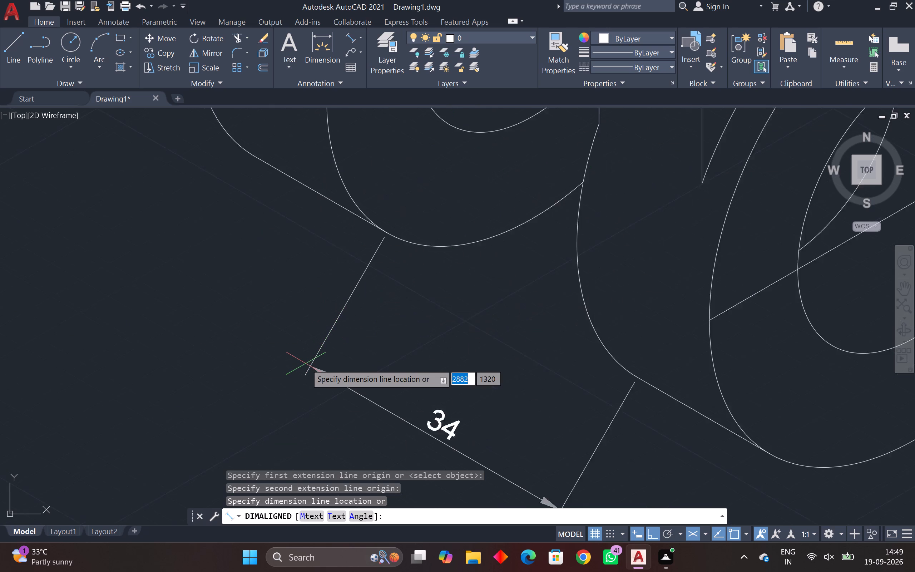
pyautogui.scroll(1, 306, 364)
pyautogui.scroll(-2, 306, 362)
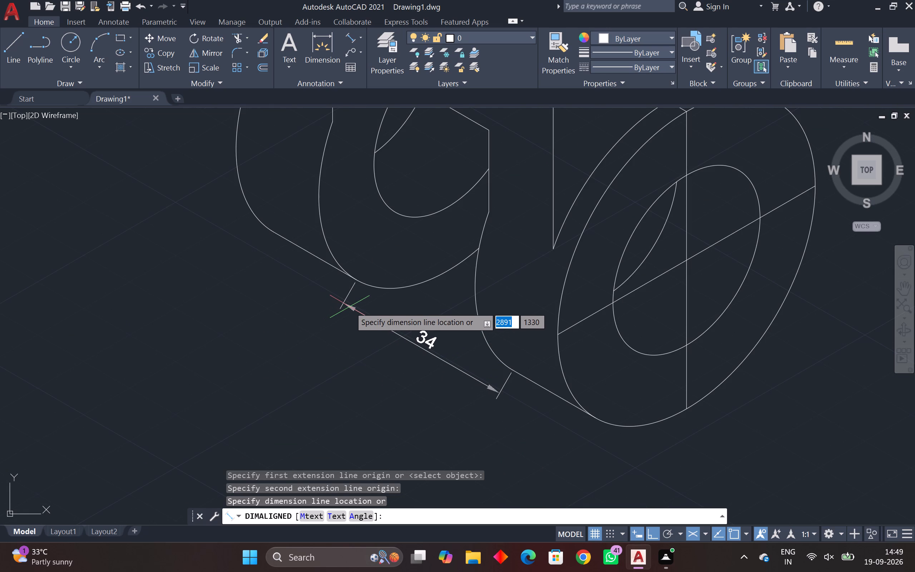
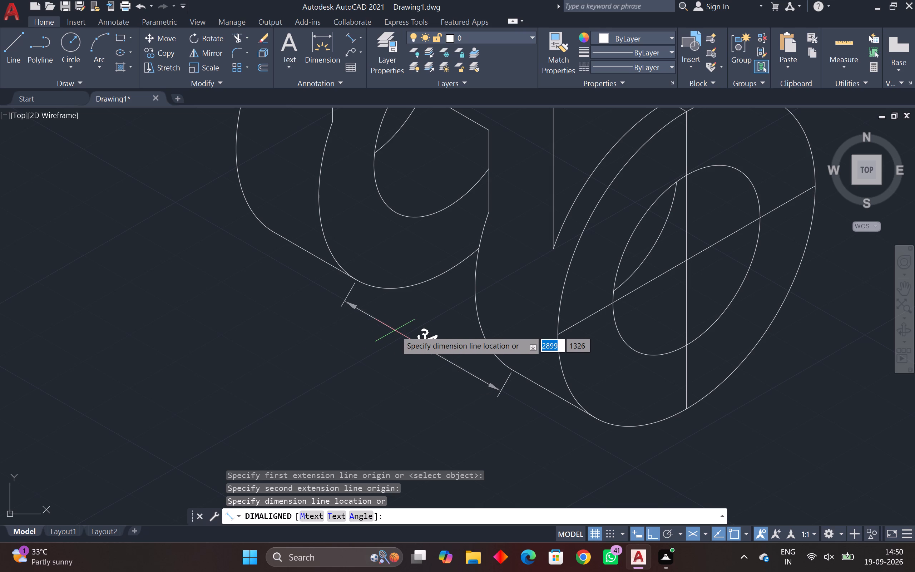
# Place the aligned dimension for the gap between the two lower fork lugs just below their bottom edges.
pyautogui.click(395, 330)
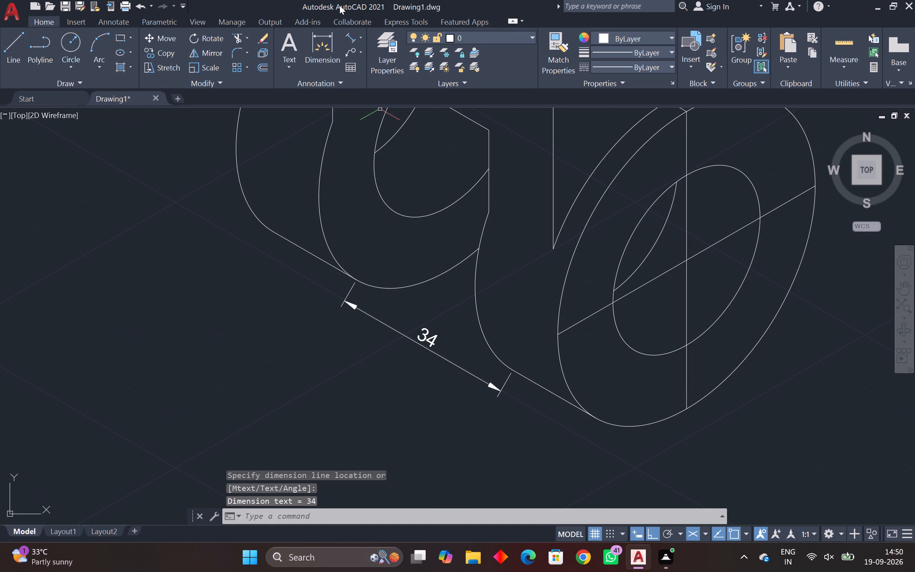
# Add an aligned dimension along the front lower lug's bottom tangent edge, in line with the gap dimension.
pyautogui.click(348, 34)
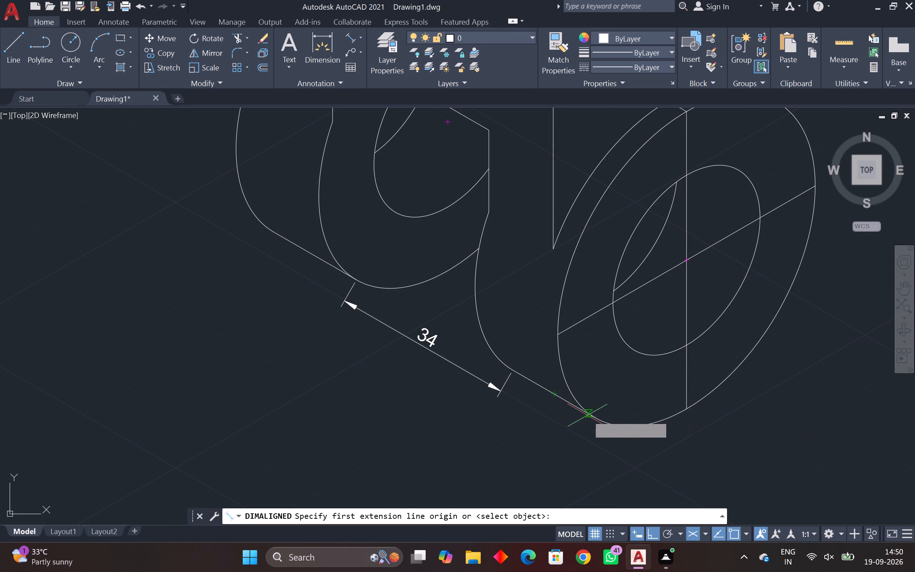
pyautogui.click(597, 421)
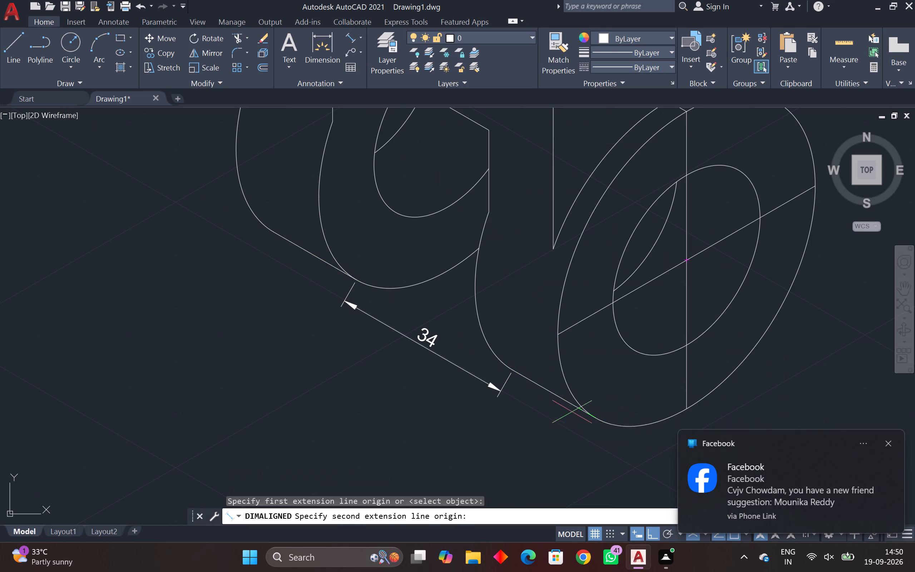
pyautogui.click(510, 371)
pyautogui.scroll(1, 498, 388)
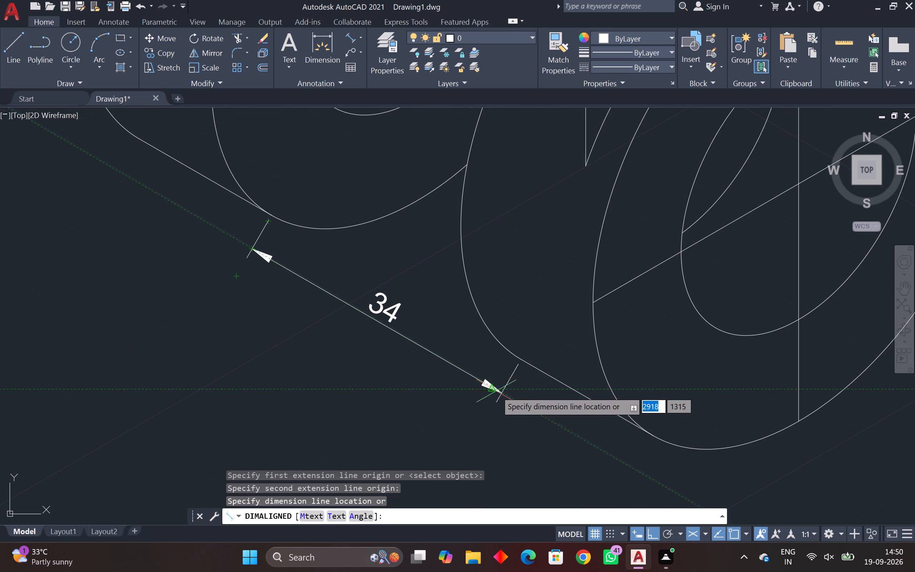
pyautogui.click(500, 392)
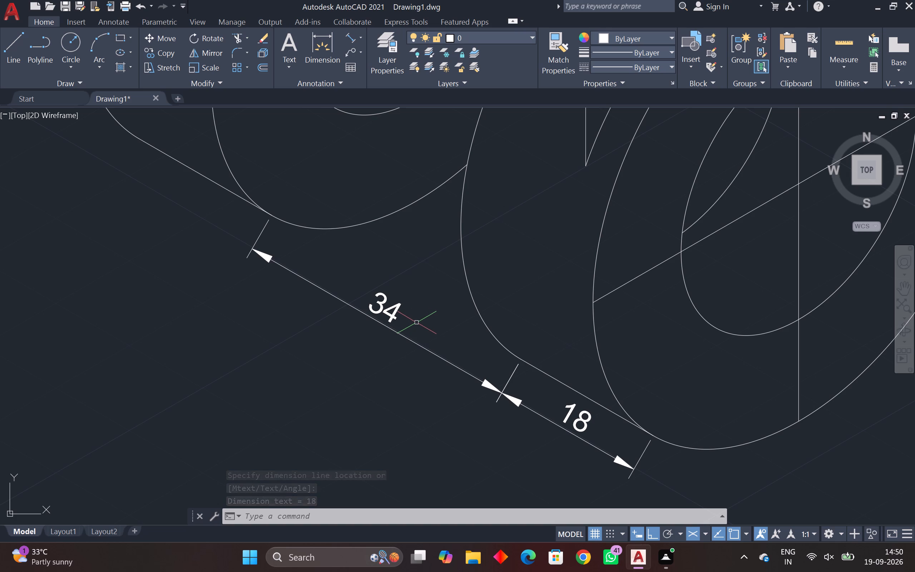
# Add an aligned dimension along the rear lower lug's bottom tangent edge, in line with the gap dimension.
pyautogui.press('space')
pyautogui.moveTo(298, 246); pyautogui.dragTo(300, 247, button='middle')
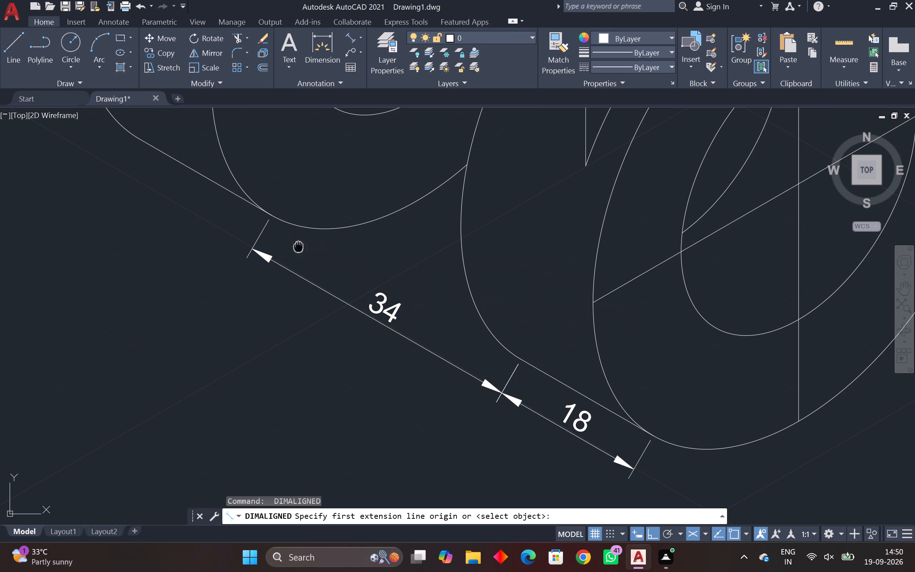
pyautogui.moveTo(300, 247); pyautogui.dragTo(346, 290, button='middle')
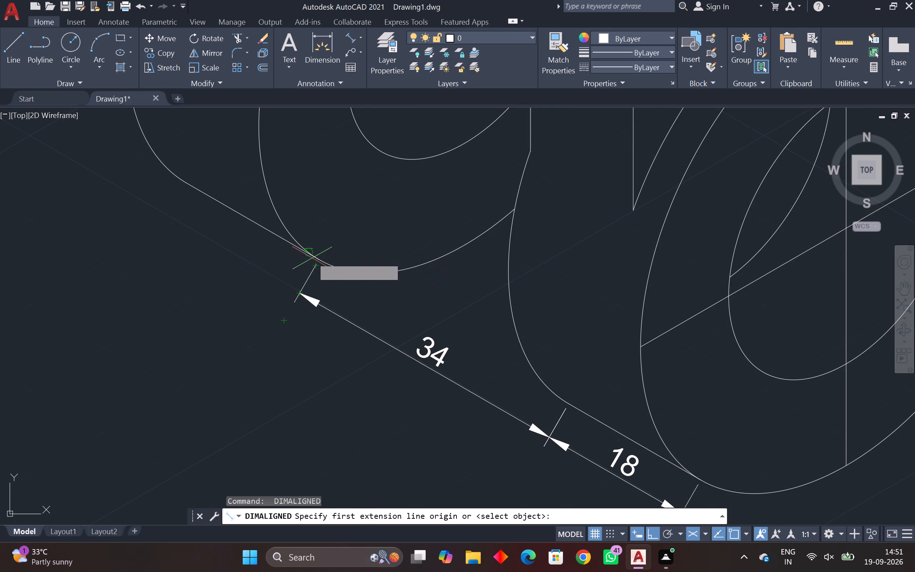
pyautogui.click(318, 261)
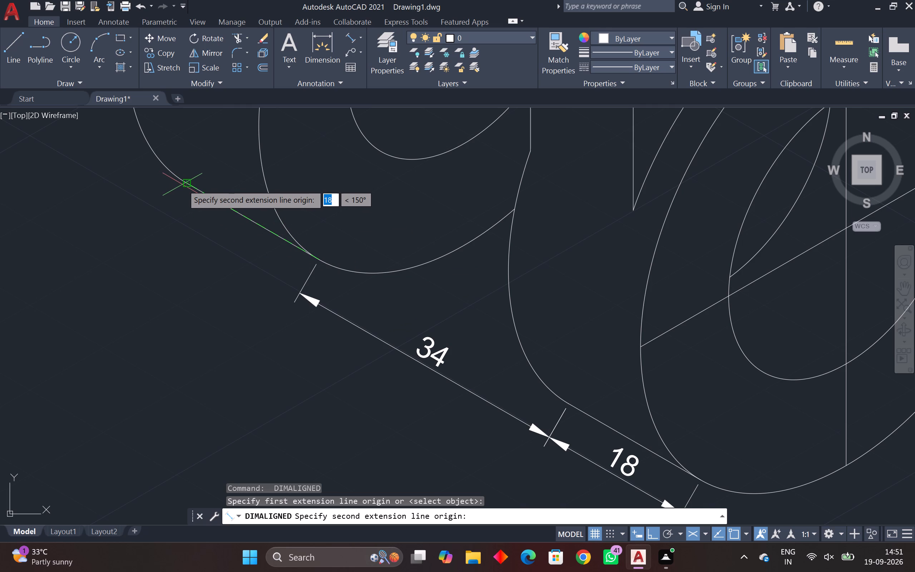
pyautogui.click(183, 184)
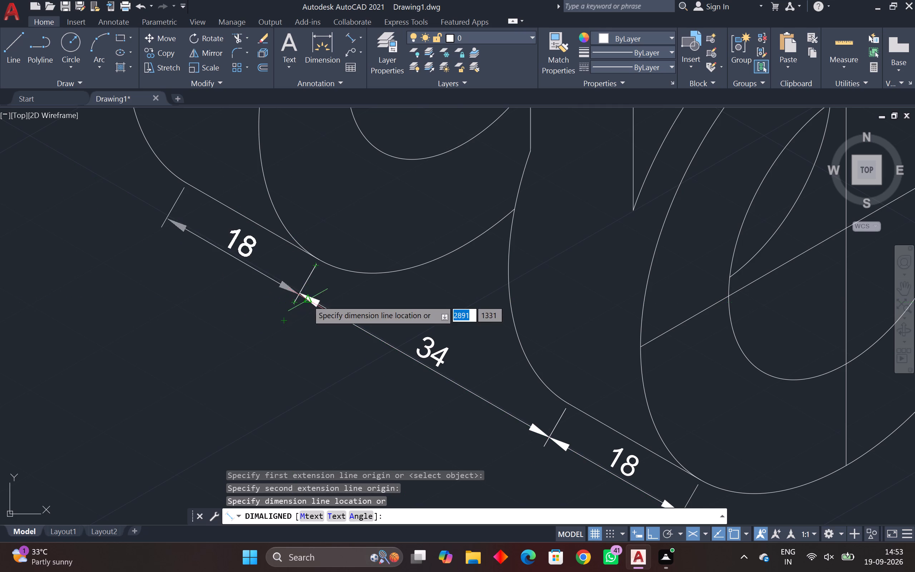
pyautogui.scroll(2, 296, 295)
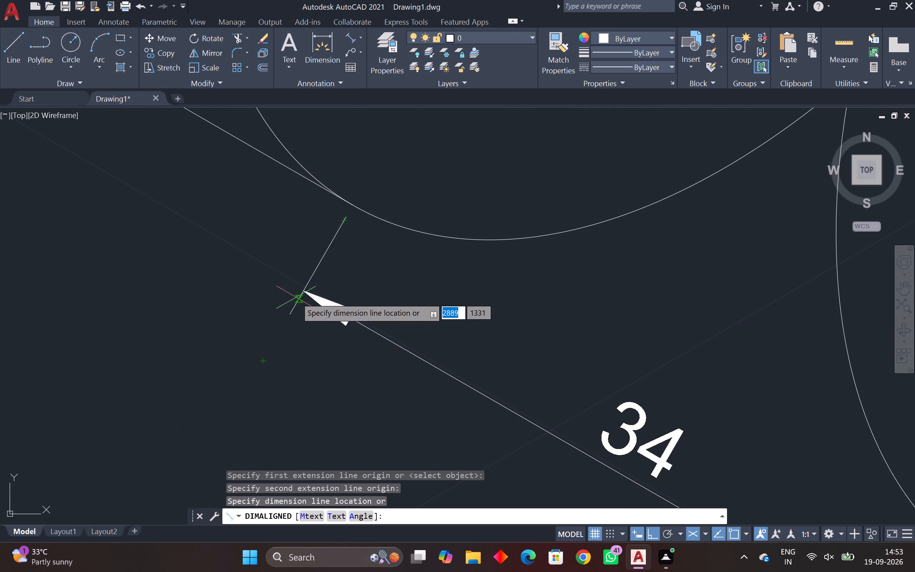
pyautogui.scroll(-1, 286, 313)
pyautogui.moveTo(286, 313); pyautogui.dragTo(295, 309, button='middle')
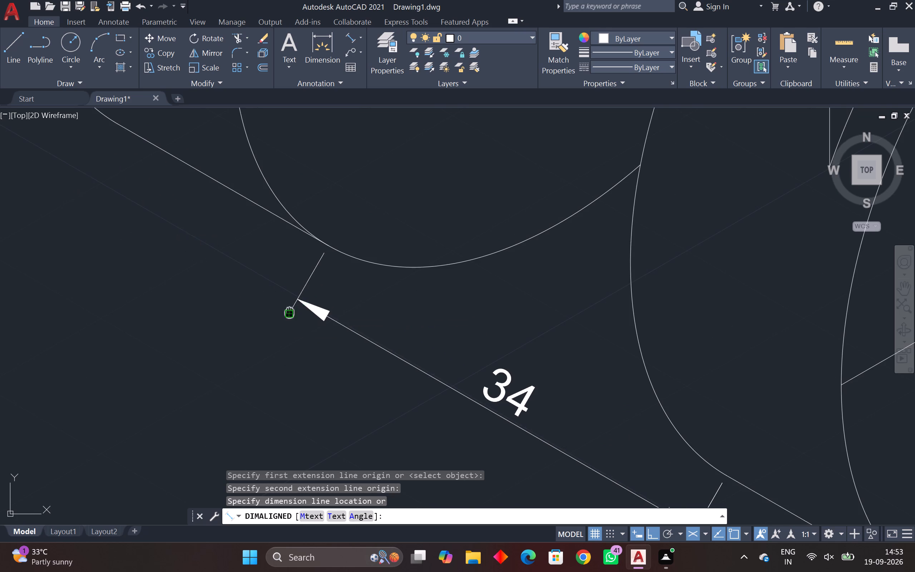
pyautogui.moveTo(295, 309); pyautogui.dragTo(342, 283, button='middle')
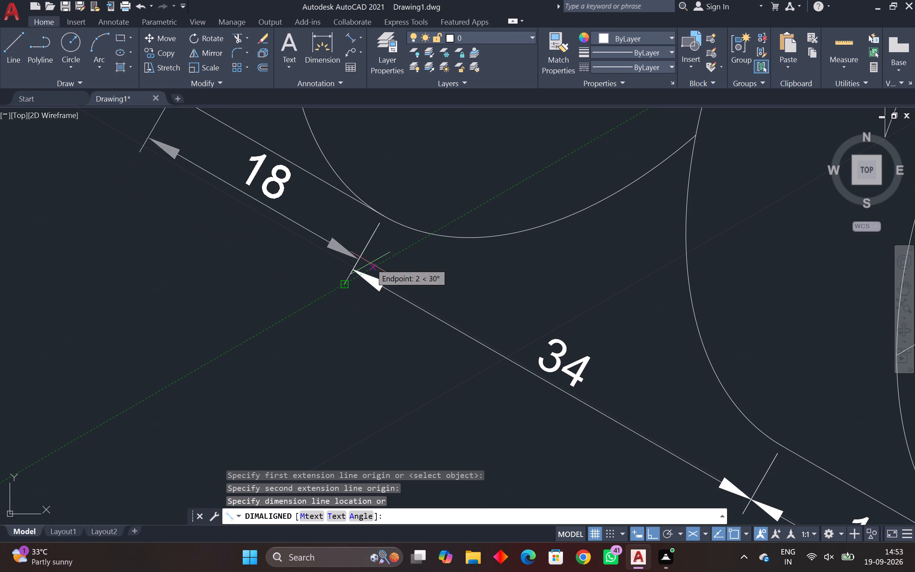
pyautogui.click(352, 267)
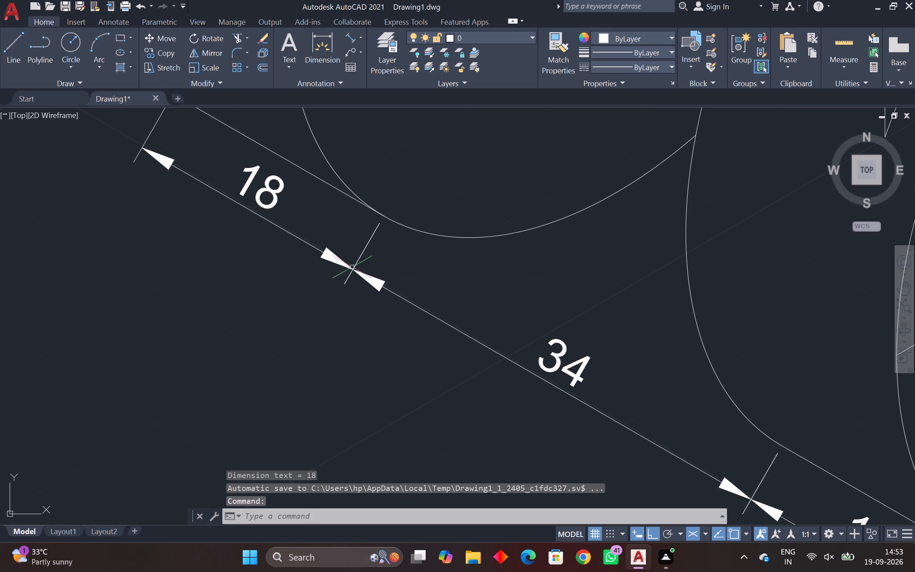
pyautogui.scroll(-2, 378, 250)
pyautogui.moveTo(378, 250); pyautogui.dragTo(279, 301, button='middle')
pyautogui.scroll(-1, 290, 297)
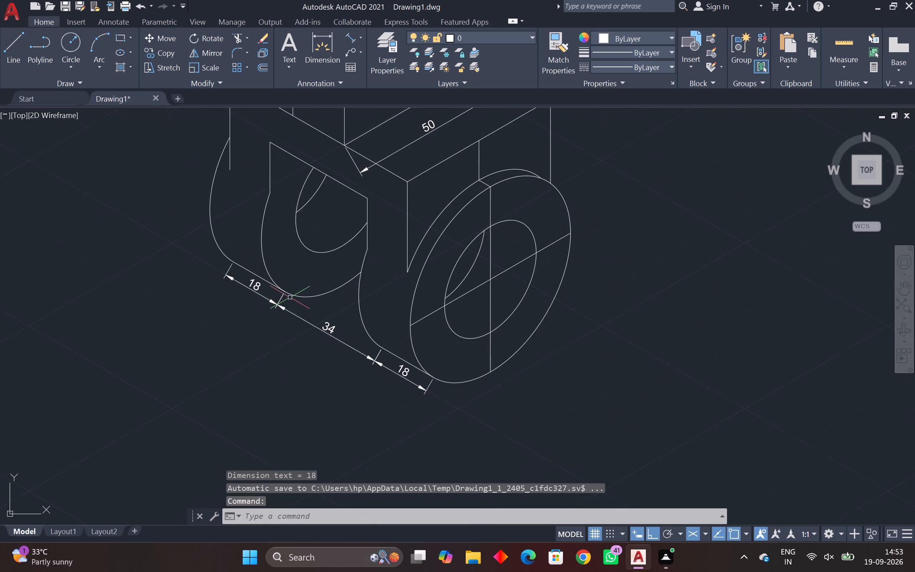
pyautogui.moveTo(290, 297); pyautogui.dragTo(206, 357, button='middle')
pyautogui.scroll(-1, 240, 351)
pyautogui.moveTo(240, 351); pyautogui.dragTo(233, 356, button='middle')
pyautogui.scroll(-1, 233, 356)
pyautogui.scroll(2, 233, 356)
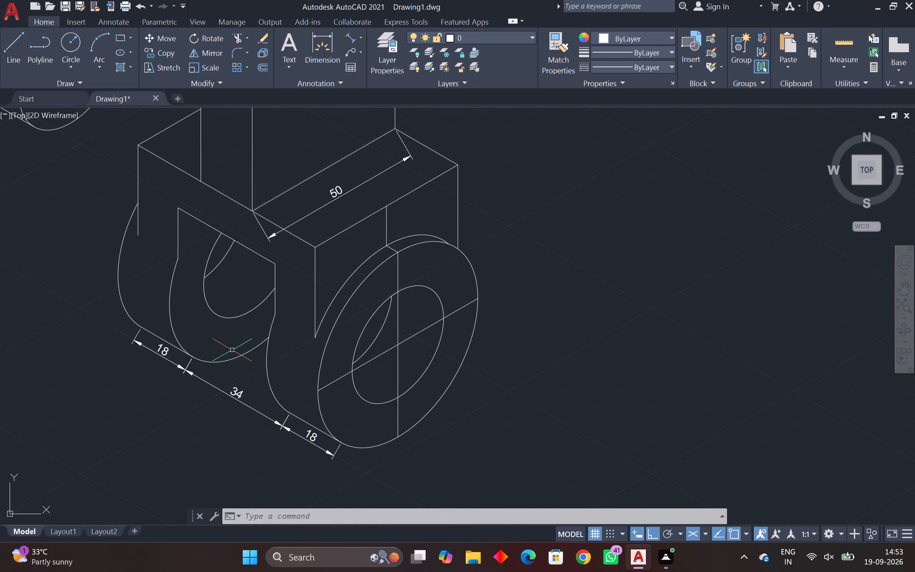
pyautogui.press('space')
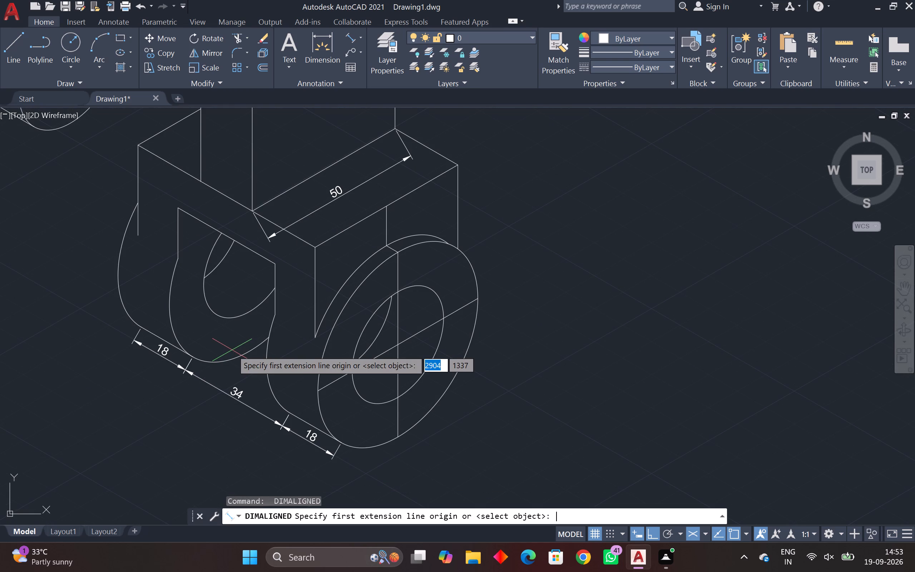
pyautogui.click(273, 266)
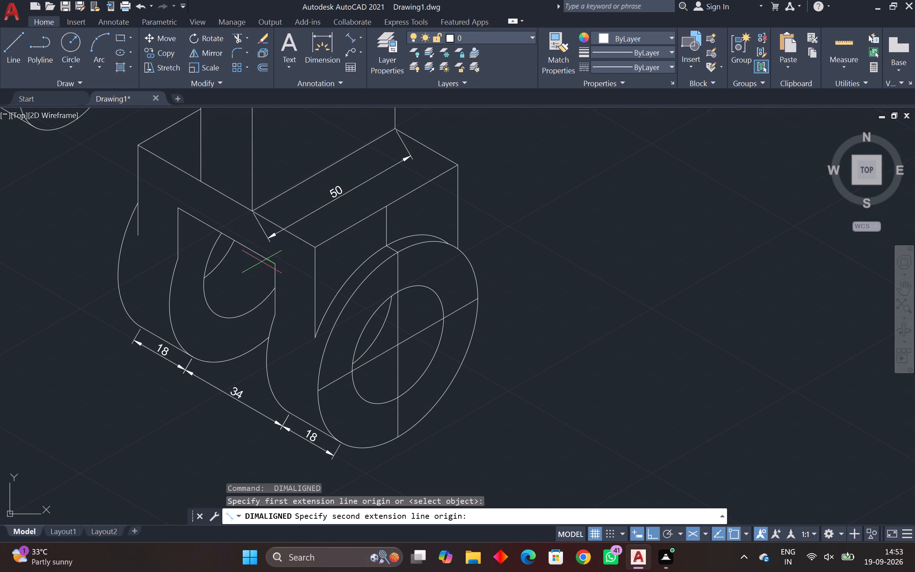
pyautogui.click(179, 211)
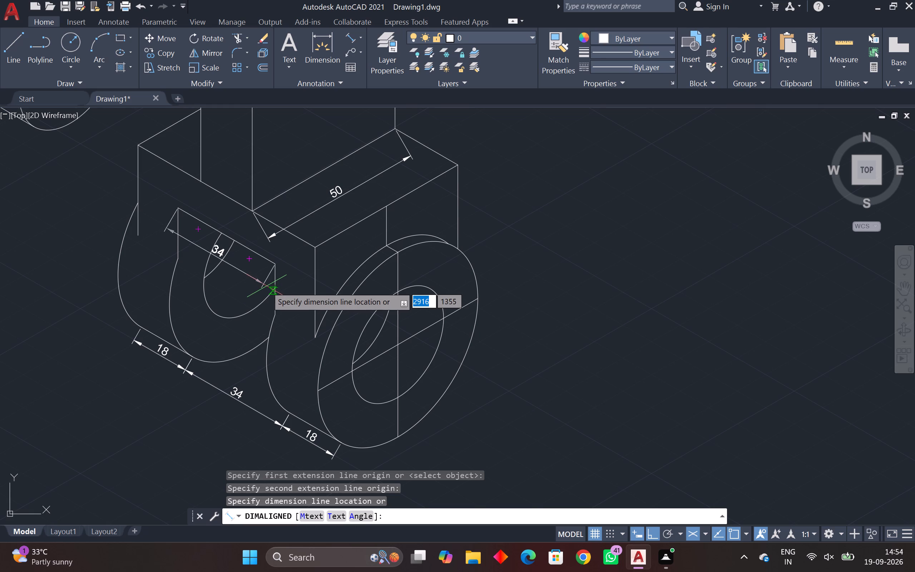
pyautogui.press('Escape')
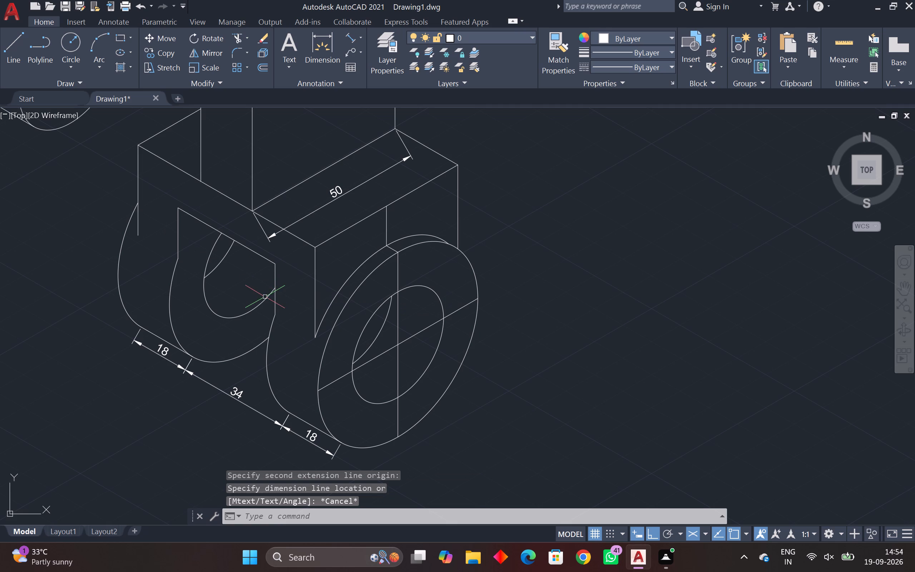
# Add an aligned dimension on the lower block's top edge from the vertical column's rear edge to the block's far corner, placed just below it.
pyautogui.press('space')
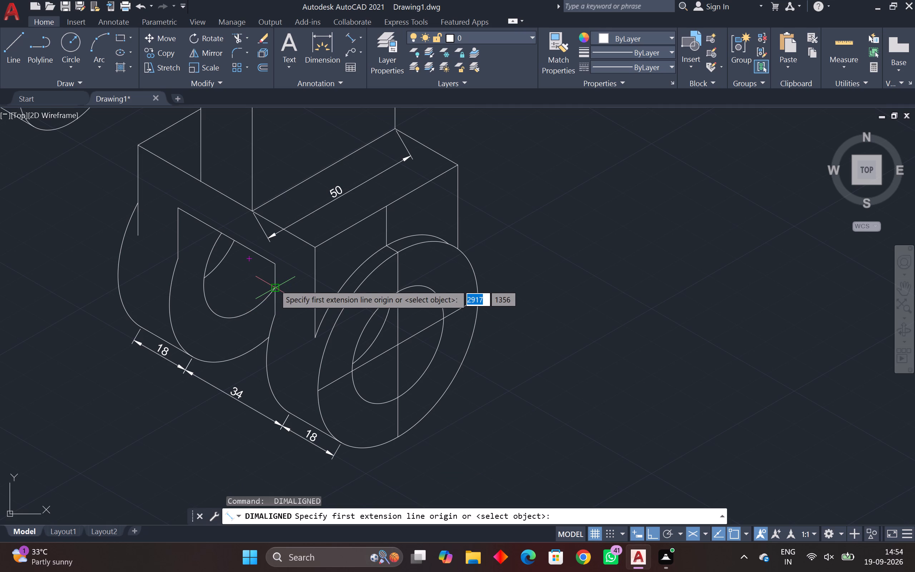
pyautogui.moveTo(274, 284); pyautogui.dragTo(396, 409, button='middle')
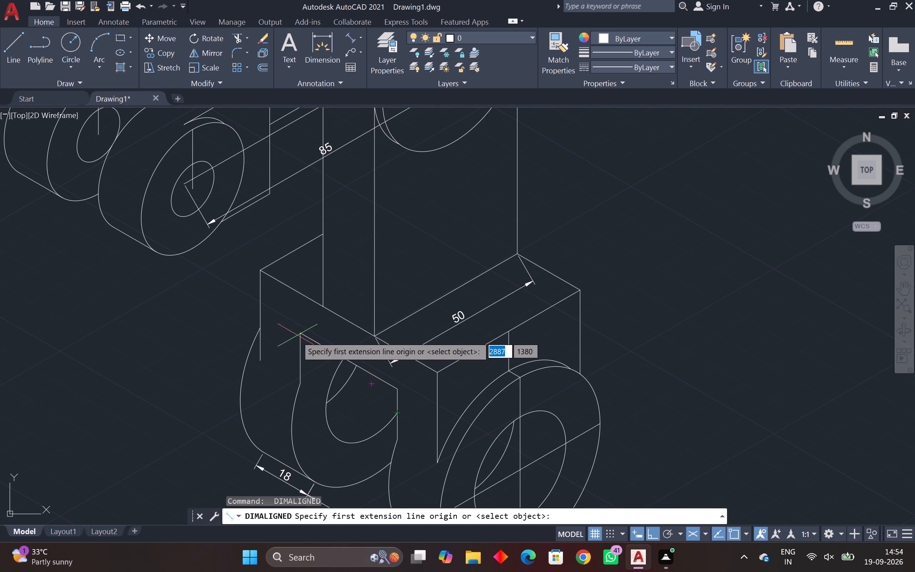
pyautogui.moveTo(279, 337); pyautogui.dragTo(391, 450, button='middle')
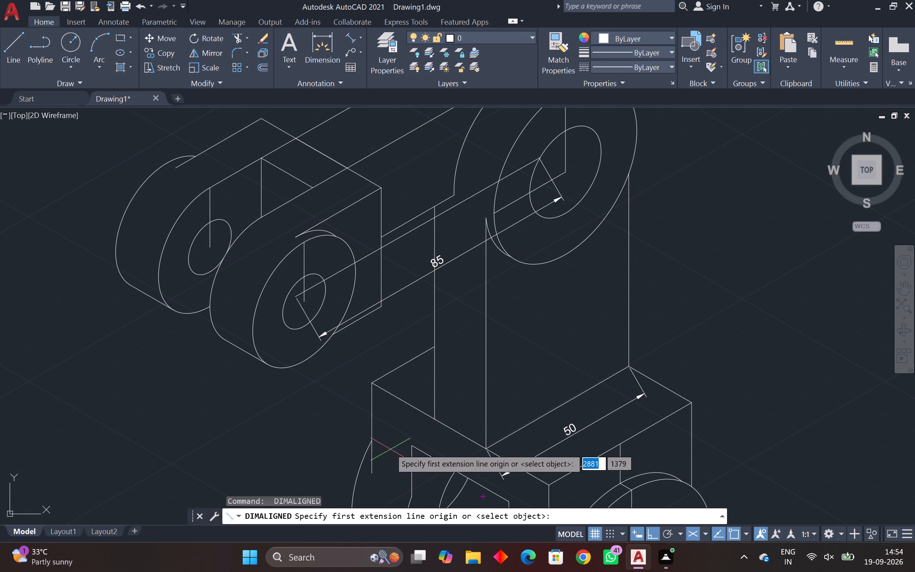
pyautogui.moveTo(341, 359); pyautogui.dragTo(390, 429, button='middle')
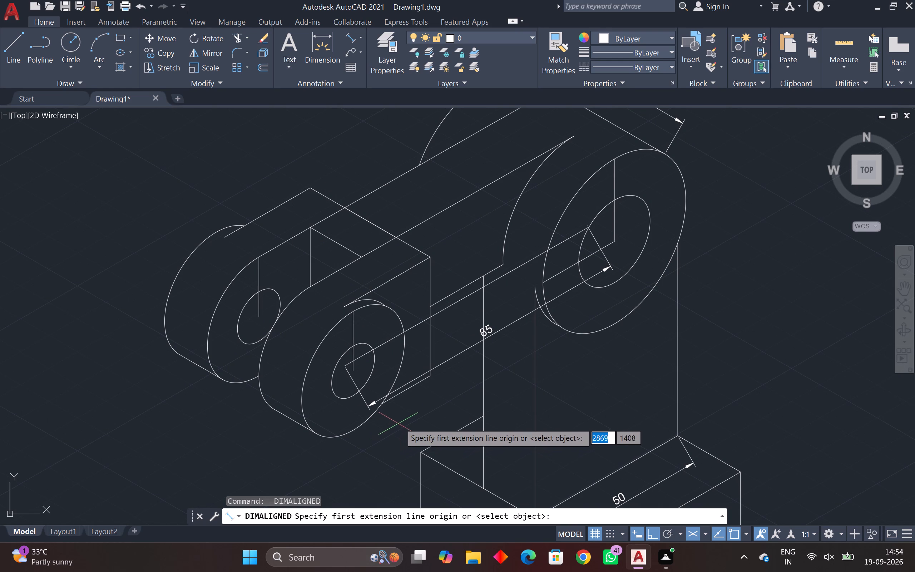
pyautogui.scroll(-1, 410, 411)
pyautogui.moveTo(410, 411); pyautogui.dragTo(301, 396, button='middle')
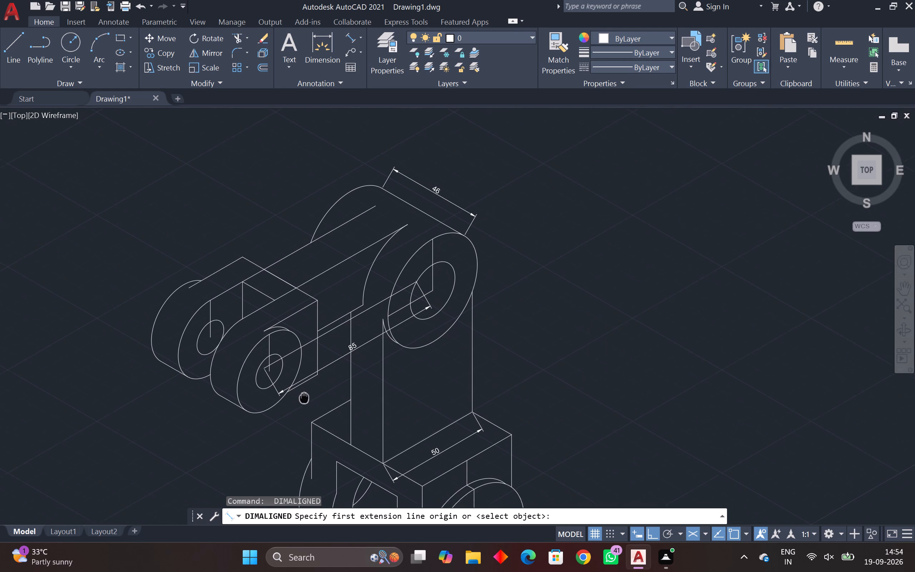
pyautogui.moveTo(301, 396); pyautogui.dragTo(252, 376, button='middle')
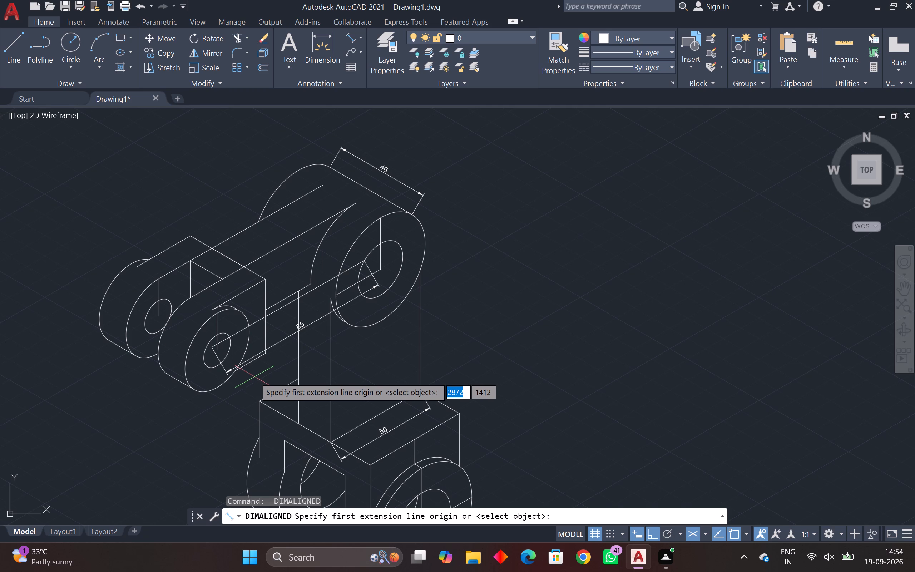
pyautogui.scroll(-1, 270, 374)
pyautogui.moveTo(270, 373); pyautogui.dragTo(266, 335, button='middle')
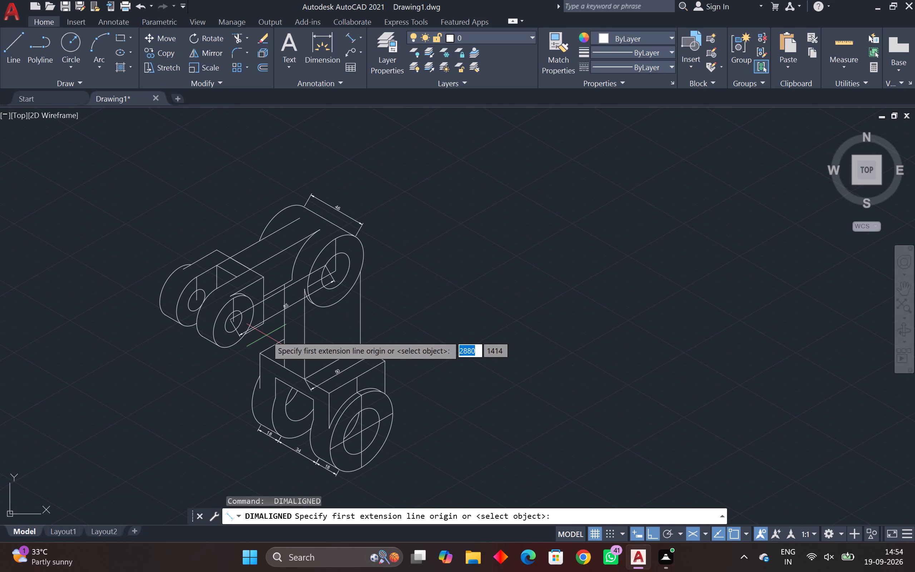
pyautogui.moveTo(266, 335); pyautogui.dragTo(230, 288, button='middle')
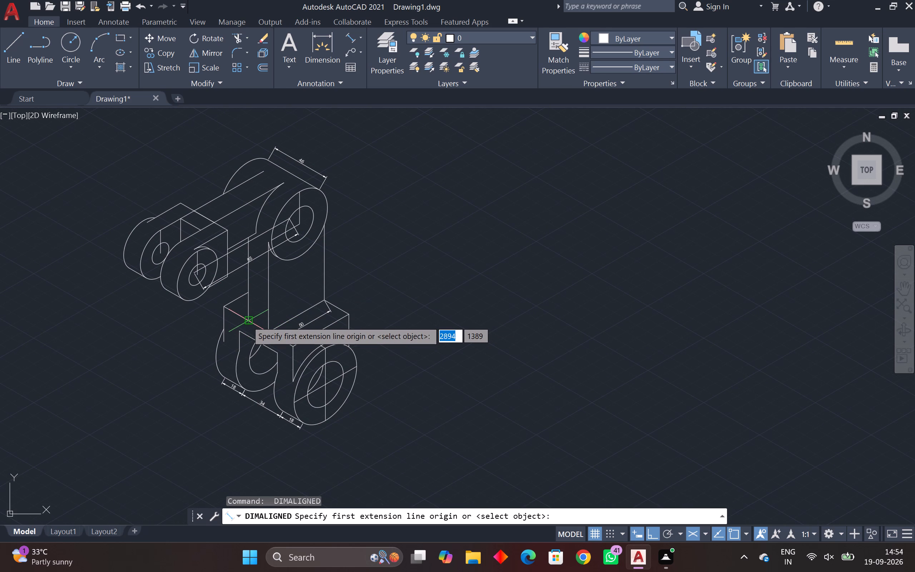
pyautogui.click(247, 321)
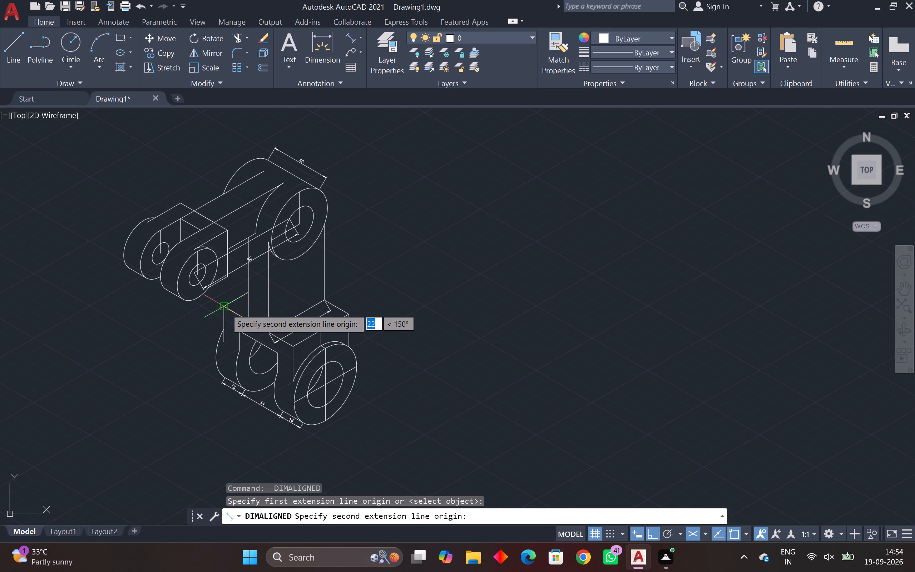
pyautogui.click(226, 309)
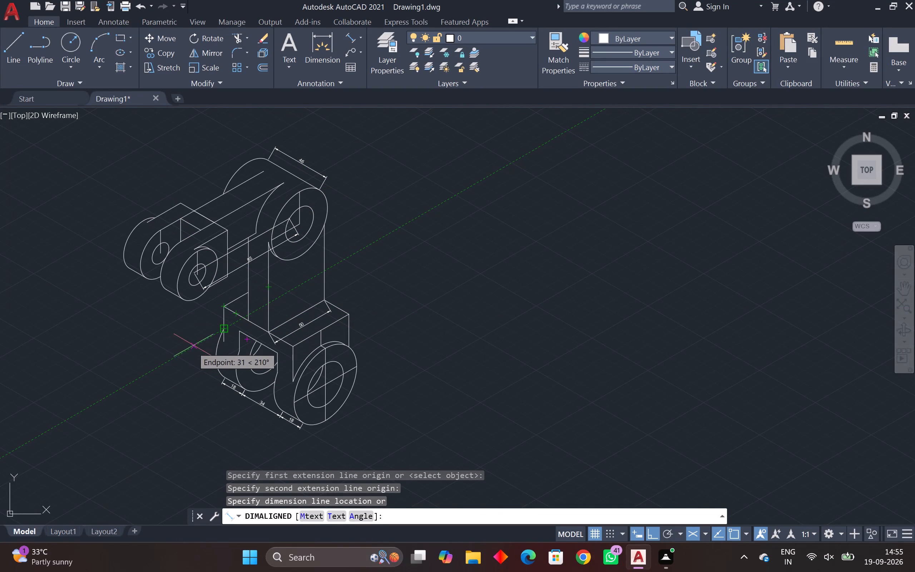
pyautogui.scroll(1, 222, 329)
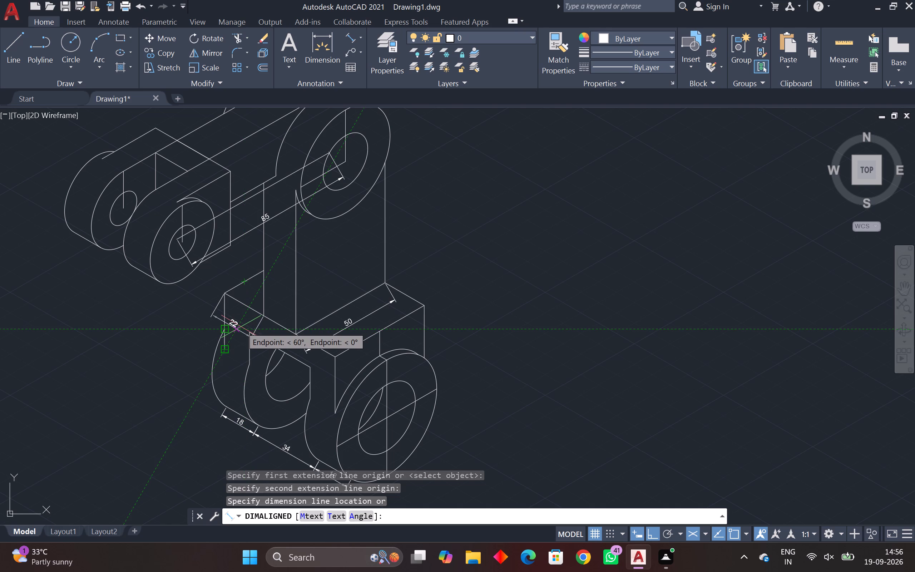
pyautogui.click(243, 326)
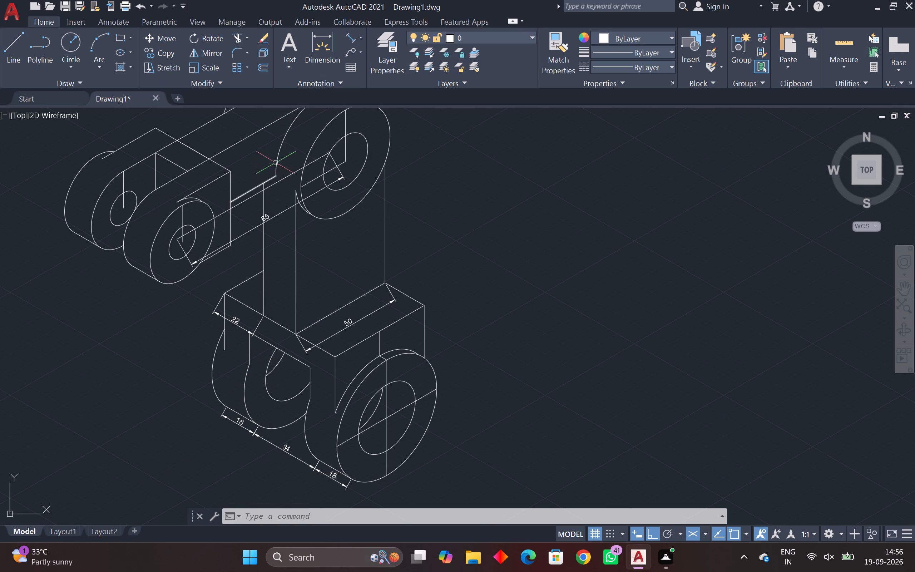
# Add an aligned dimension across the vertical column's base on the lower block's top edge, in line with the adjacent 22 dimension.
pyautogui.click(353, 34)
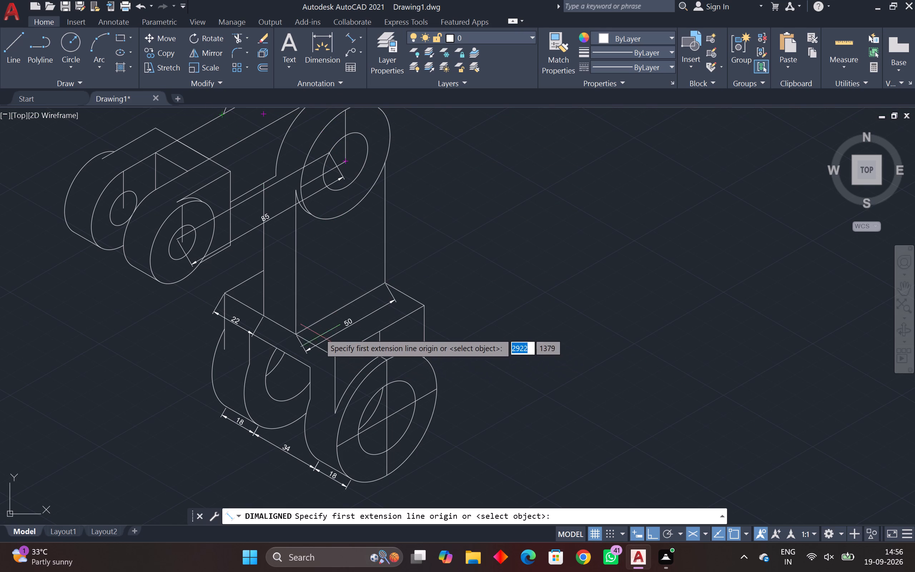
pyautogui.moveTo(315, 314); pyautogui.dragTo(385, 386, button='middle')
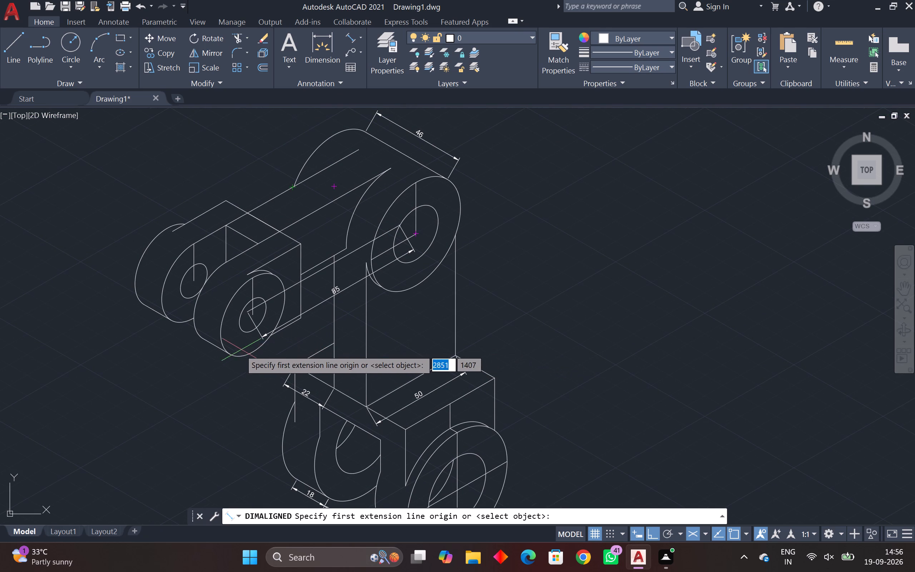
pyautogui.scroll(3, 236, 321)
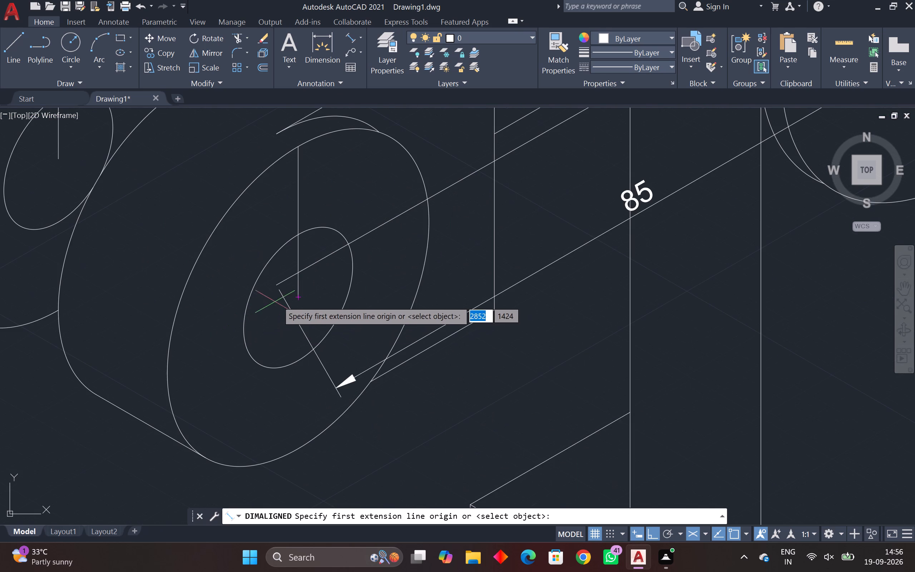
pyautogui.scroll(-2, 294, 292)
pyautogui.moveTo(294, 292); pyautogui.dragTo(180, 370, button='middle')
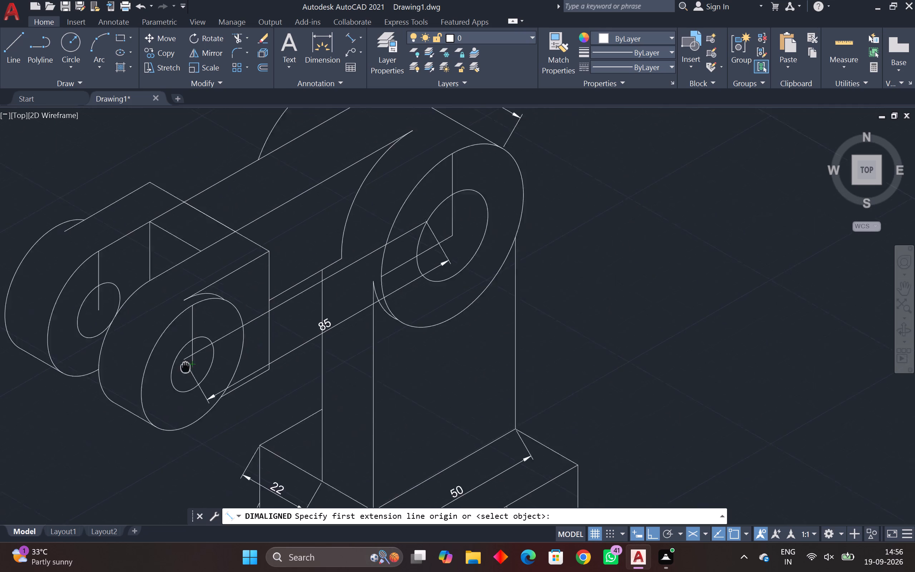
pyautogui.moveTo(180, 370); pyautogui.dragTo(158, 387, button='middle')
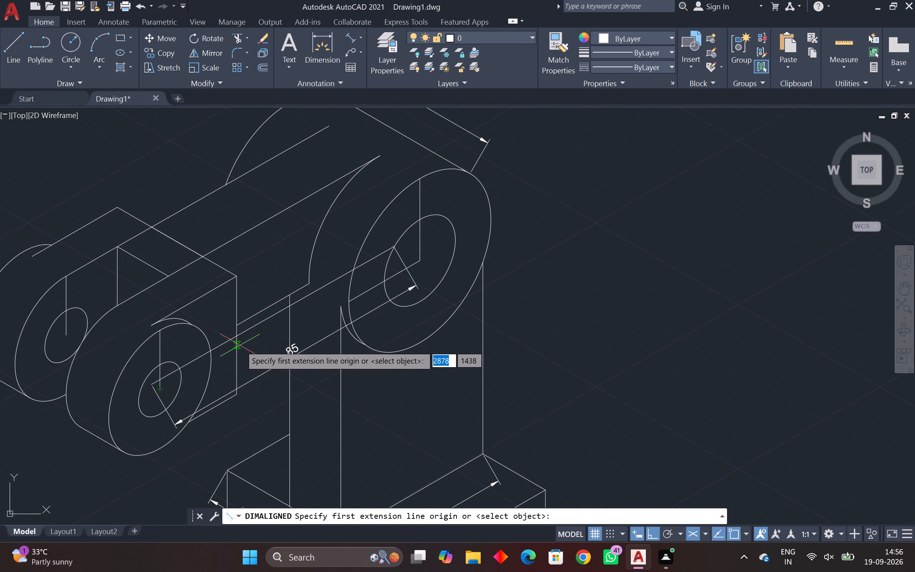
pyautogui.moveTo(244, 351); pyautogui.dragTo(127, 502, button='middle')
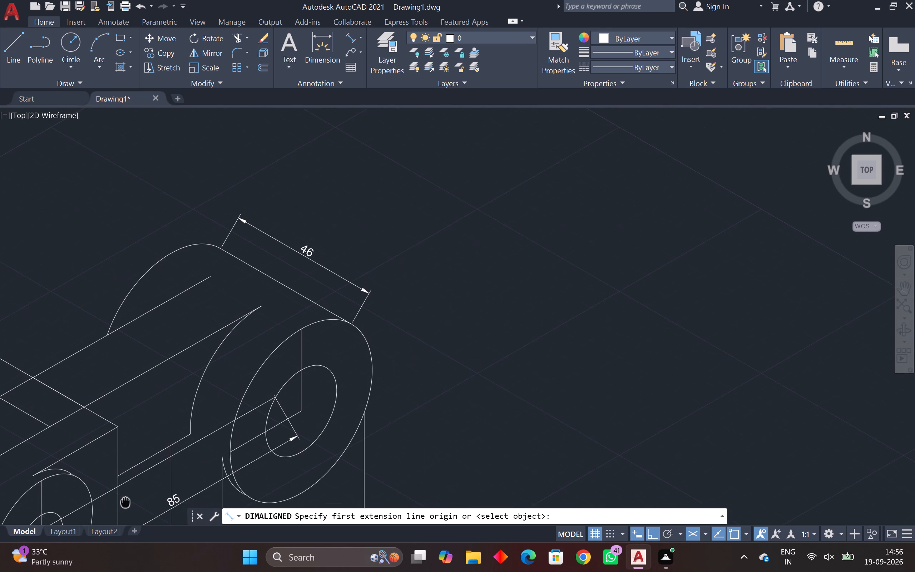
pyautogui.moveTo(127, 502); pyautogui.dragTo(129, 499, button='middle')
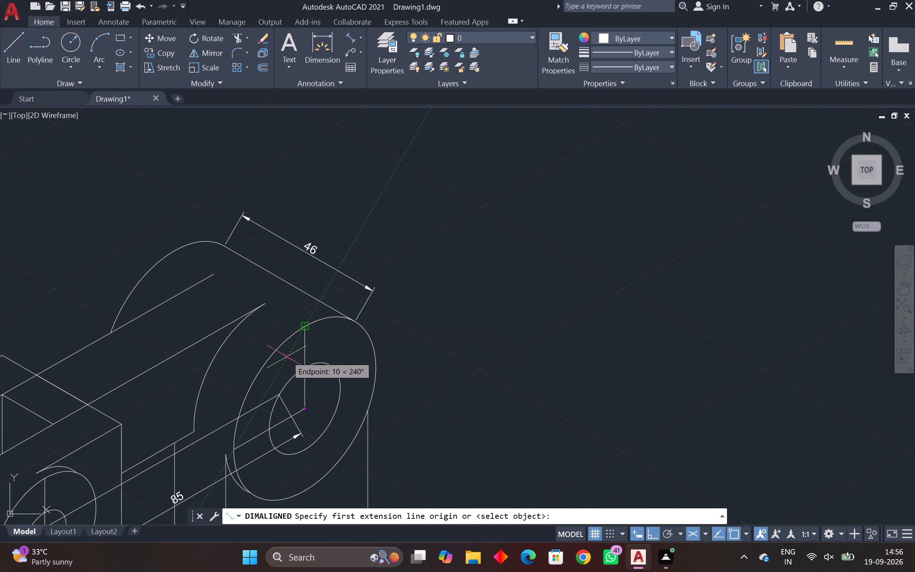
pyautogui.moveTo(274, 446); pyautogui.dragTo(268, 336, button='middle')
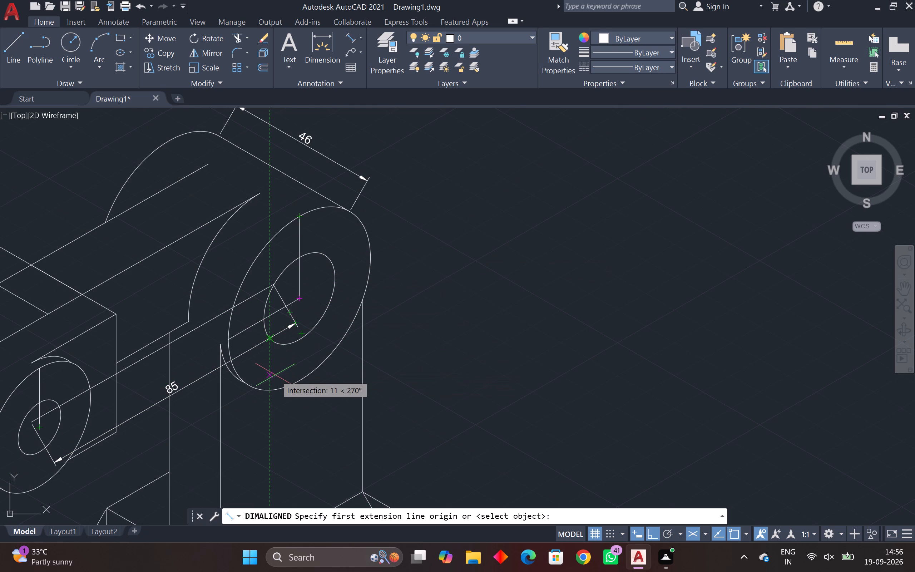
pyautogui.scroll(-1, 269, 380)
pyautogui.moveTo(269, 380); pyautogui.dragTo(277, 316, button='middle')
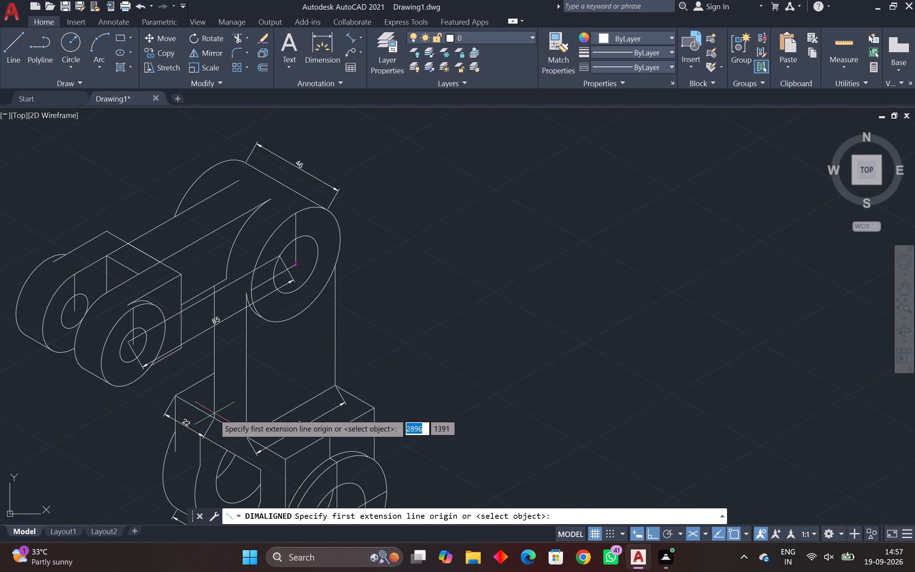
pyautogui.scroll(-1, 232, 421)
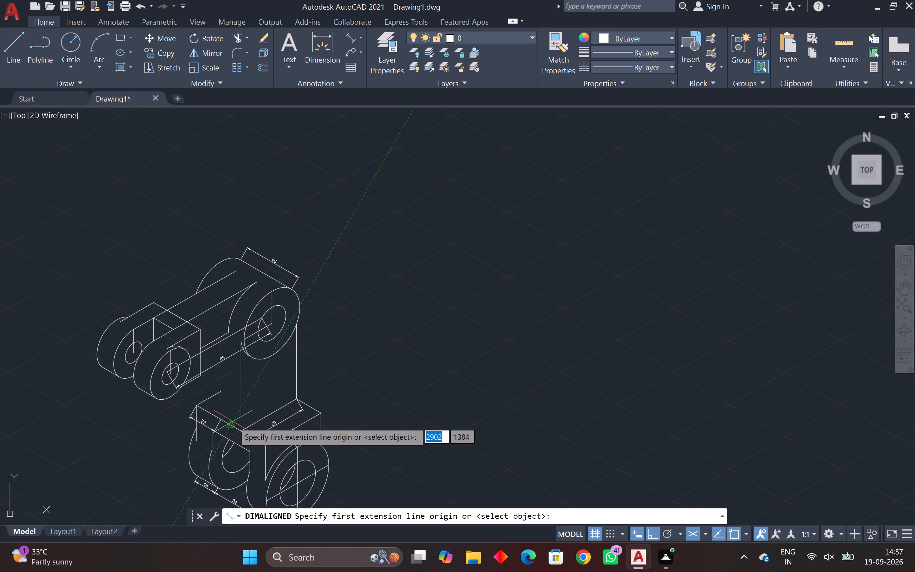
pyautogui.moveTo(234, 421); pyautogui.dragTo(247, 345, button='middle')
pyautogui.scroll(2, 240, 352)
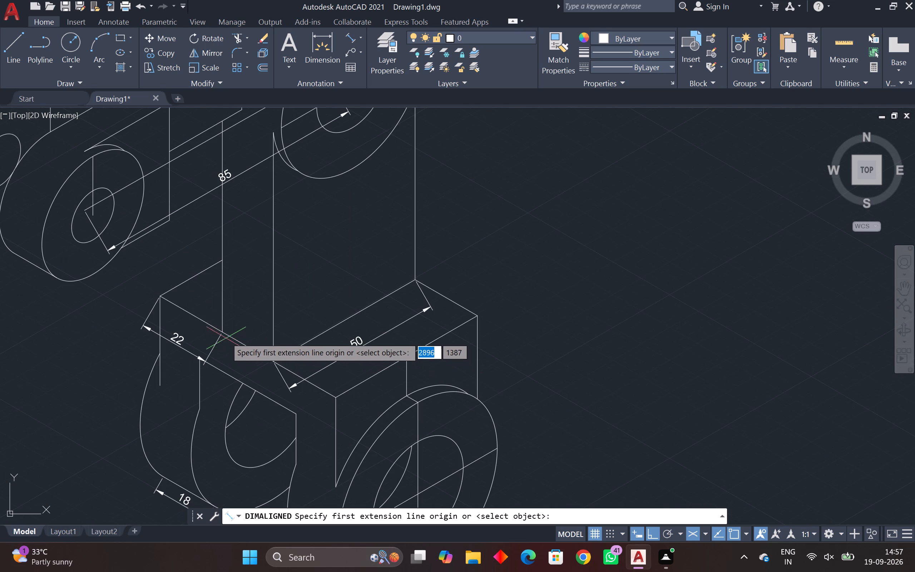
pyautogui.click(222, 332)
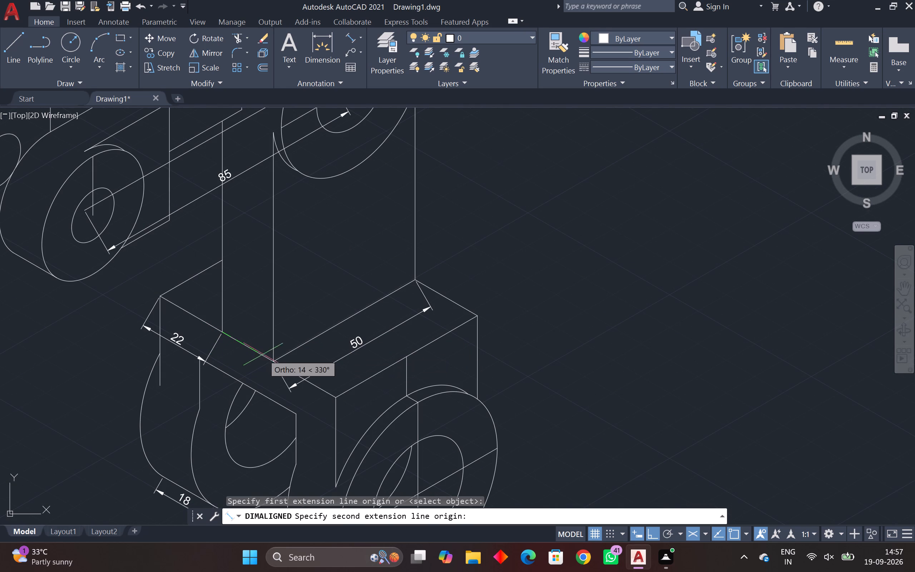
pyautogui.click(273, 364)
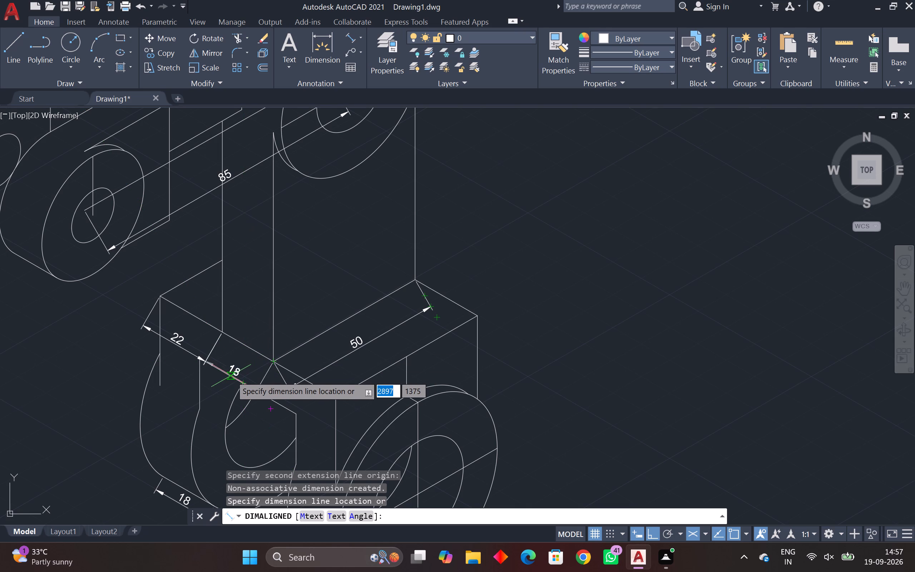
pyautogui.scroll(2, 209, 365)
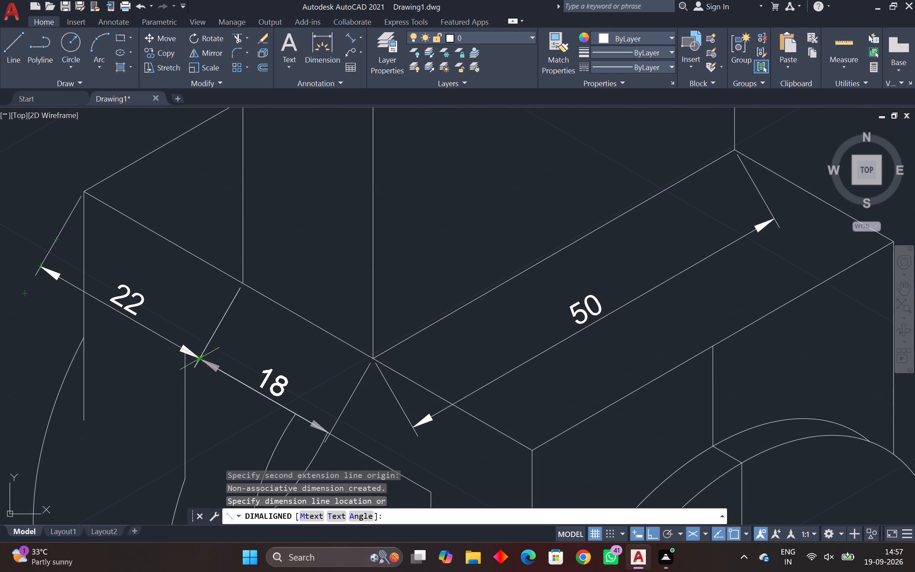
pyautogui.click(199, 362)
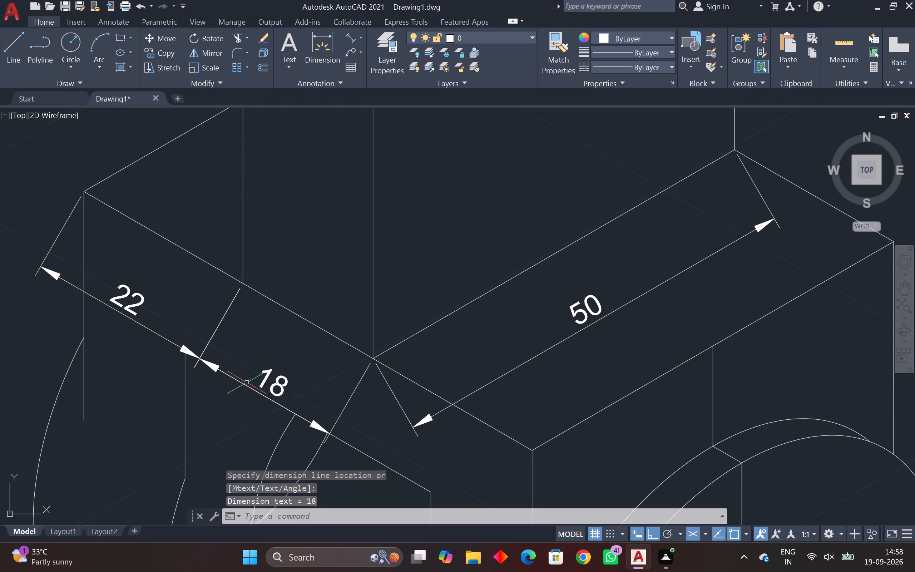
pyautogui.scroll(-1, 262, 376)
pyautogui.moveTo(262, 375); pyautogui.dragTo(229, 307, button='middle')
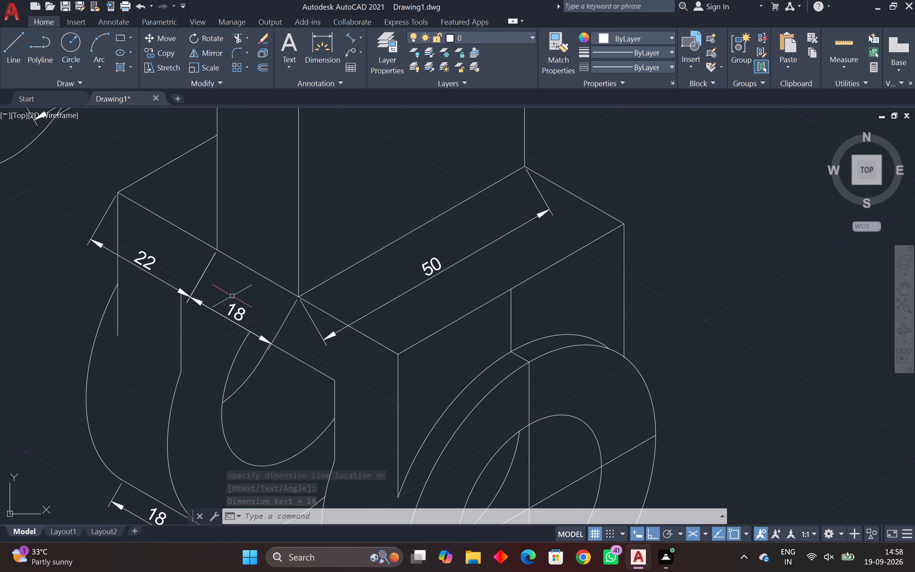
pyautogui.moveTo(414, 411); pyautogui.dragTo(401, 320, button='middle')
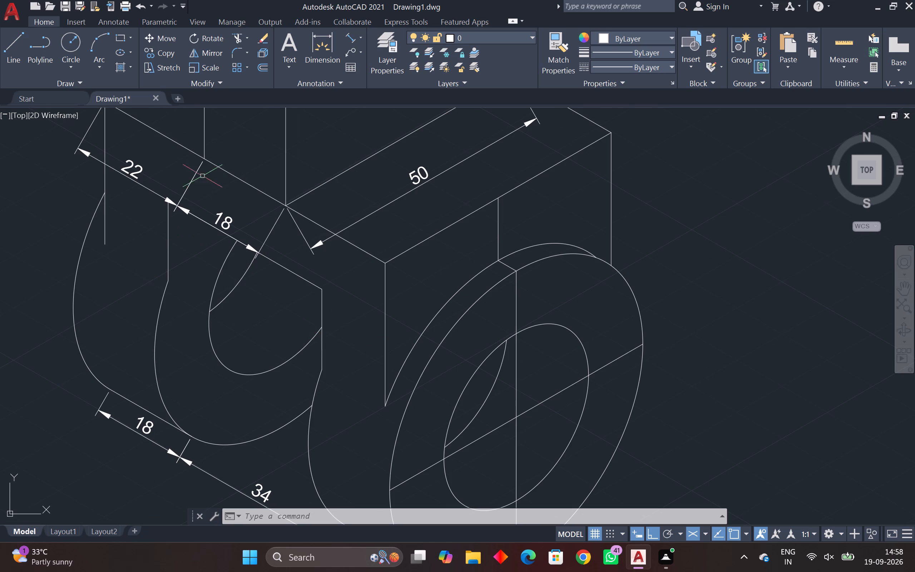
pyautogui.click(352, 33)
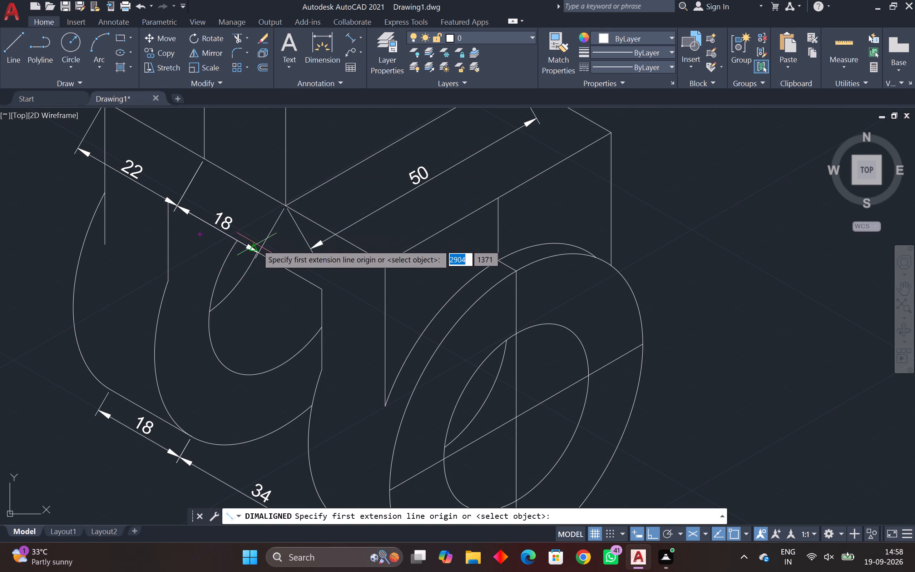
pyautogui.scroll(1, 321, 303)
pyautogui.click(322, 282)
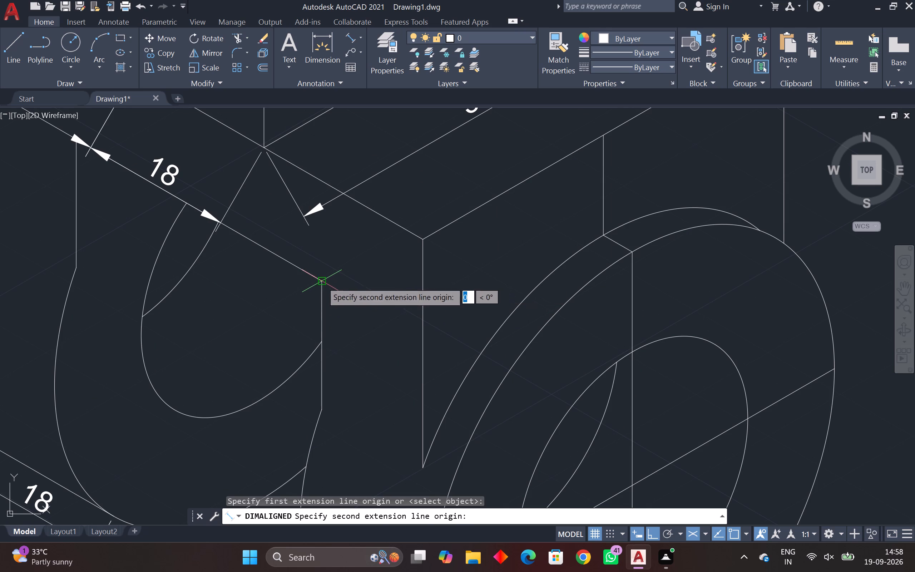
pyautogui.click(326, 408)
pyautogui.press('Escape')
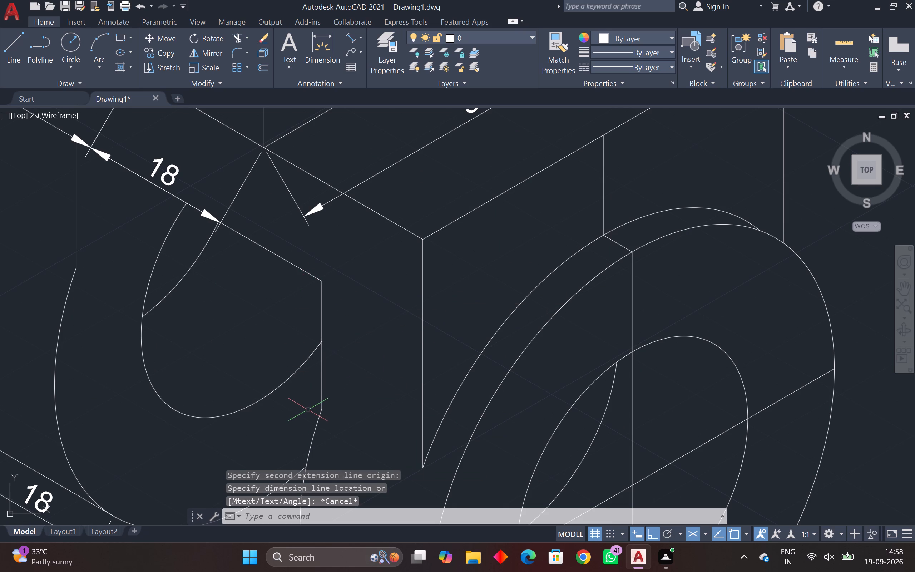
# Delete the construction line joining the front hole centres of the upper arm, beside the 85 dimension.
pyautogui.scroll(-2, 342, 292)
pyautogui.moveTo(330, 301); pyautogui.dragTo(321, 309, button='middle')
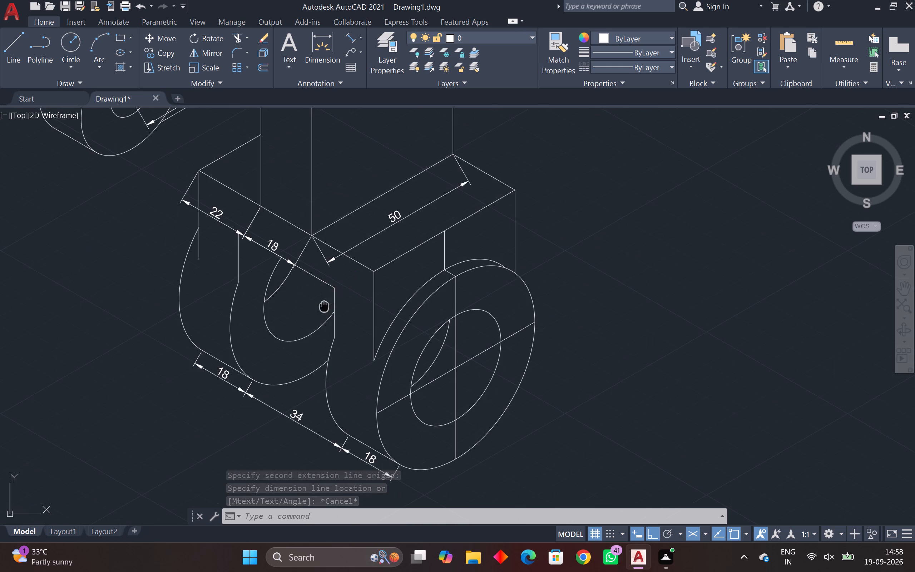
pyautogui.moveTo(321, 309); pyautogui.dragTo(223, 437, button='middle')
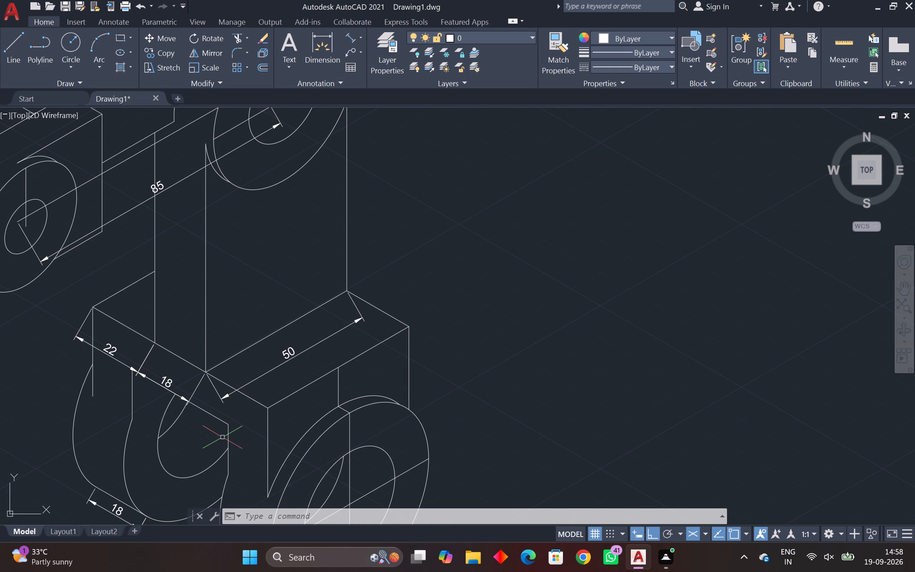
pyautogui.scroll(-2, 222, 437)
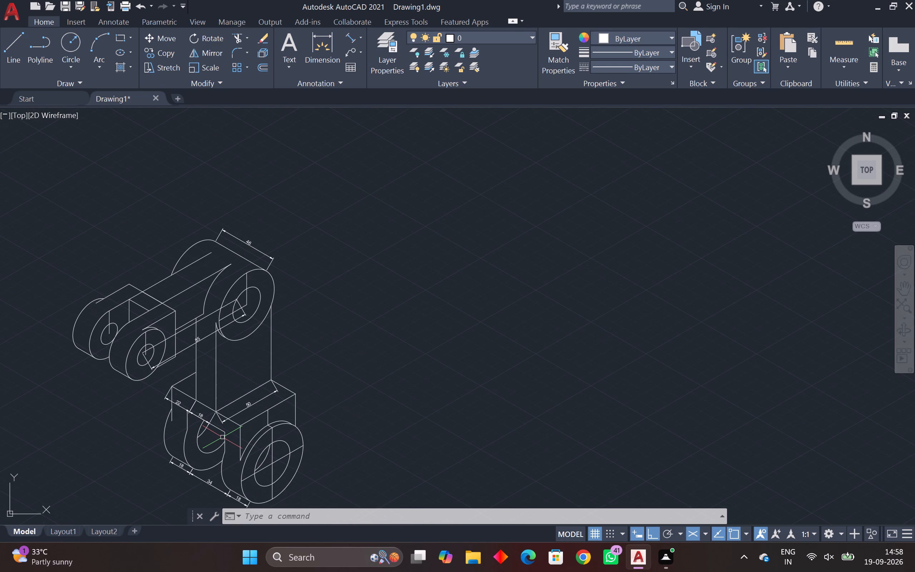
pyautogui.scroll(-1, 224, 431)
pyautogui.scroll(2, 217, 355)
pyautogui.moveTo(217, 355); pyautogui.dragTo(276, 372, button='middle')
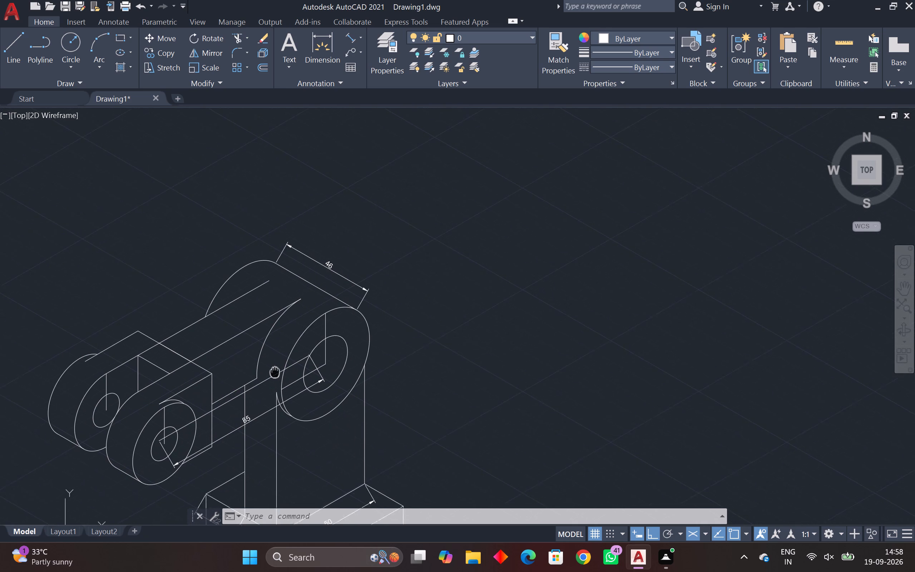
pyautogui.moveTo(276, 372); pyautogui.dragTo(278, 374, button='middle')
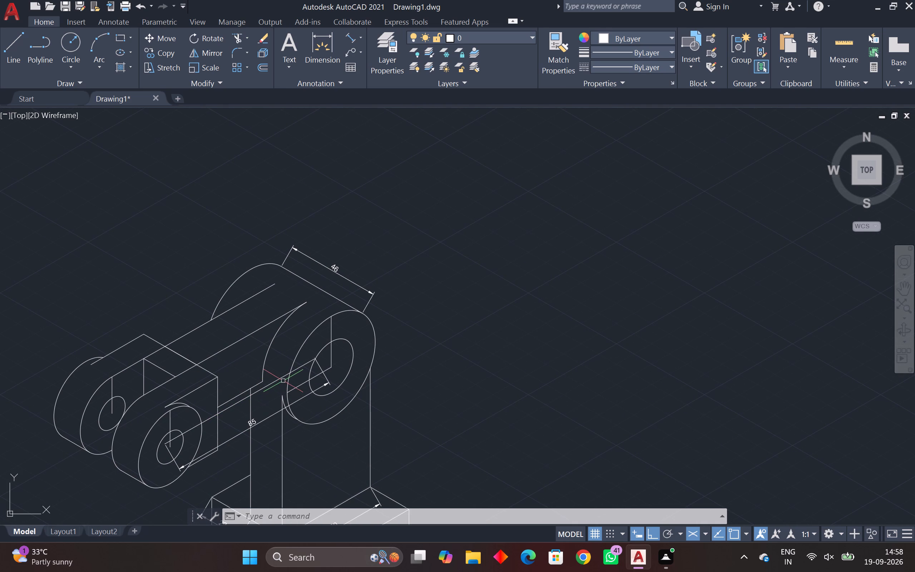
pyautogui.click(277, 380)
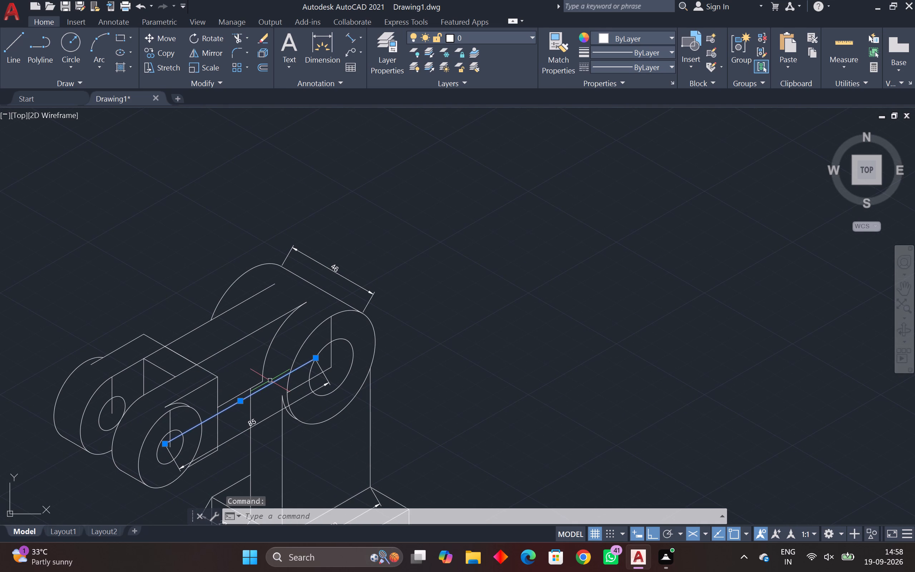
pyautogui.press('Delete')
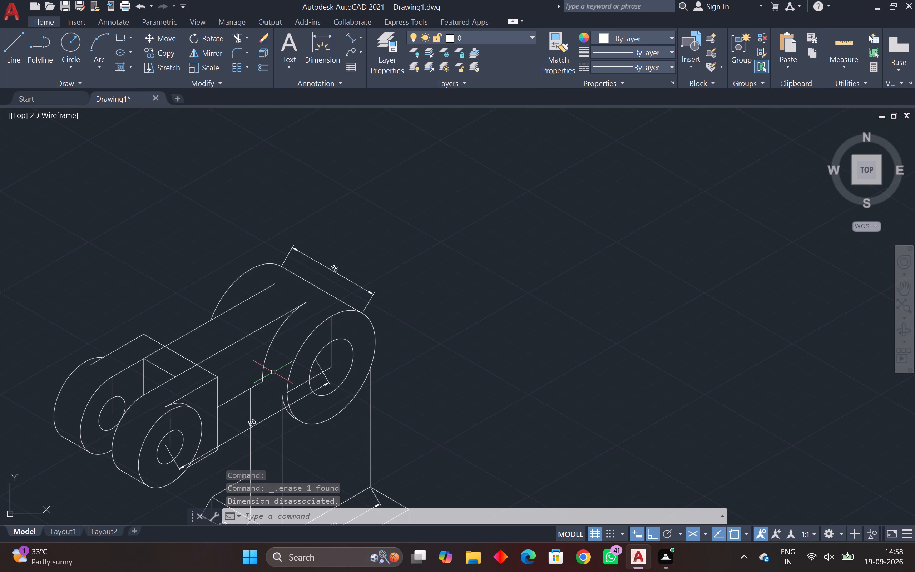
# Add an aligned dimension along the upper fork's front lug bottom tangent edge, placed just below it.
pyautogui.click(351, 40)
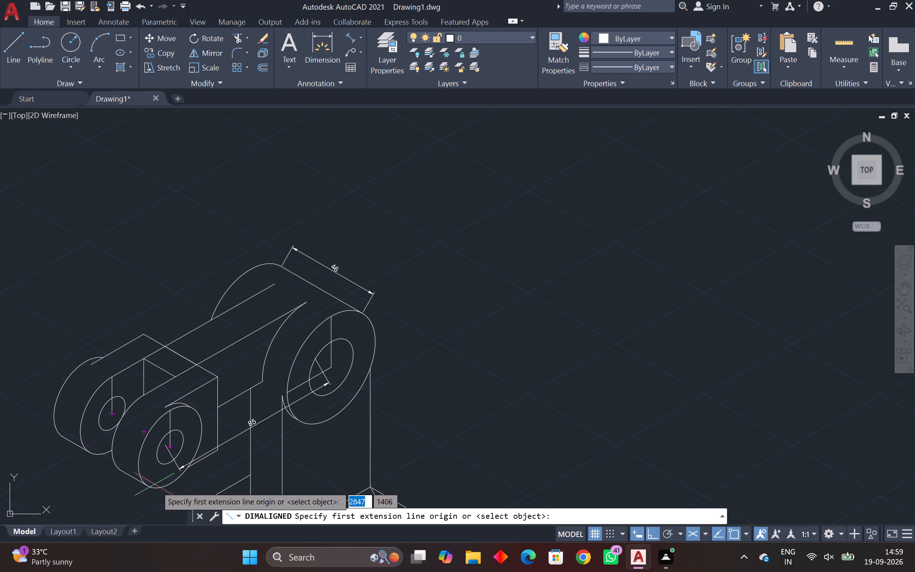
pyautogui.scroll(2, 144, 492)
pyautogui.moveTo(139, 477); pyautogui.dragTo(185, 438, button='middle')
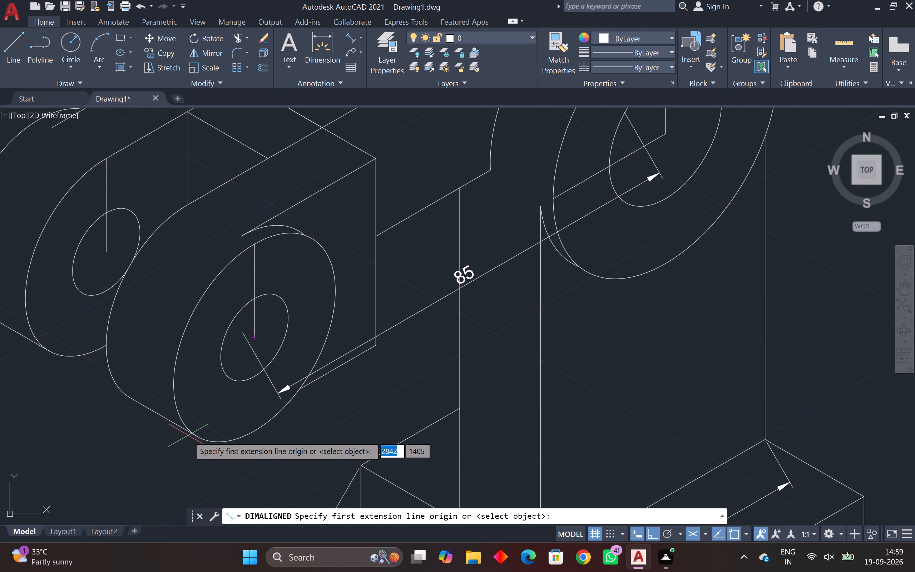
pyautogui.click(197, 439)
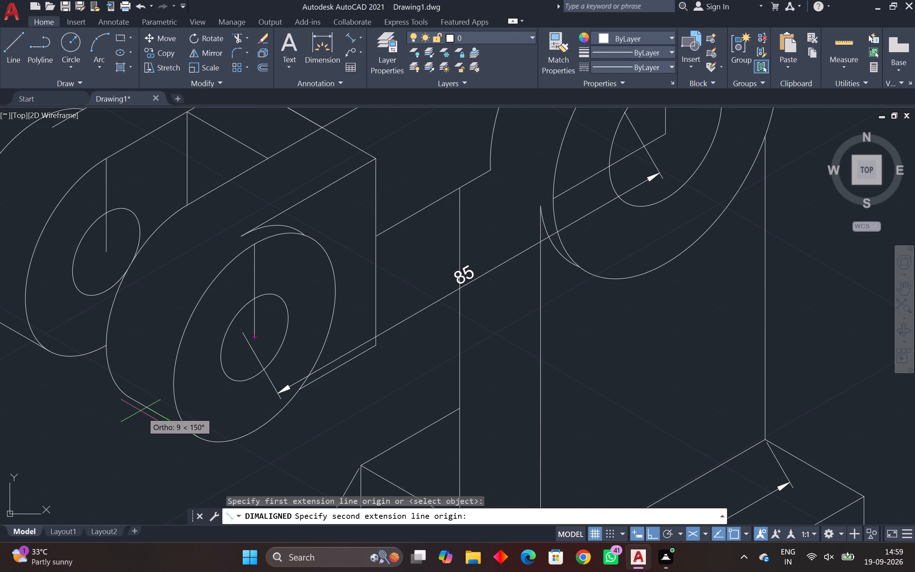
pyautogui.click(130, 399)
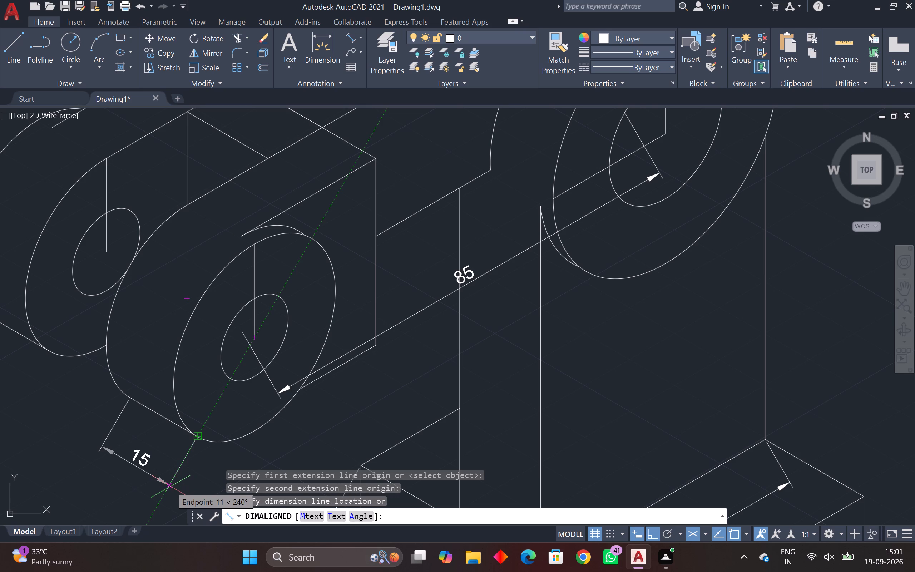
pyautogui.click(175, 481)
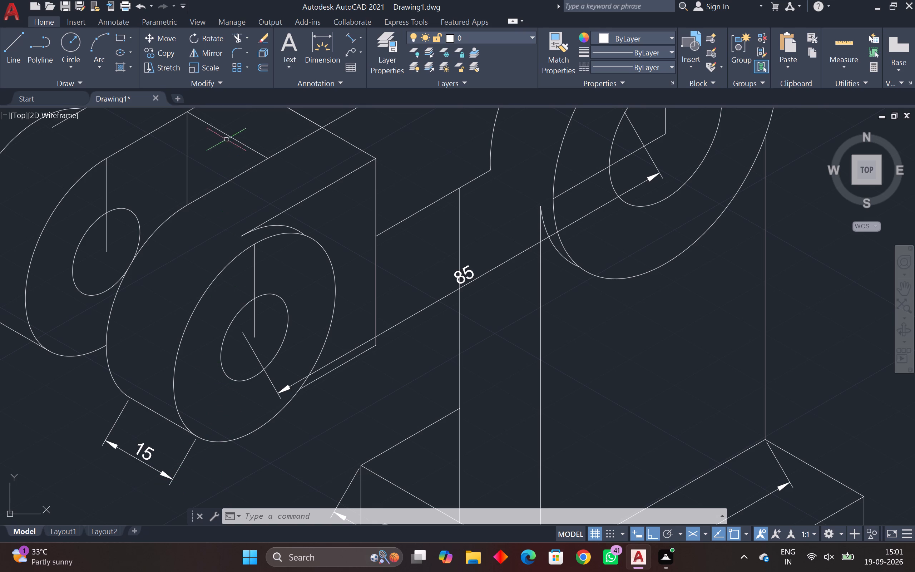
# Add an aligned dimension across the gap between the upper fork's two lugs, in line with the front lug's 15 dimension.
pyautogui.click(352, 37)
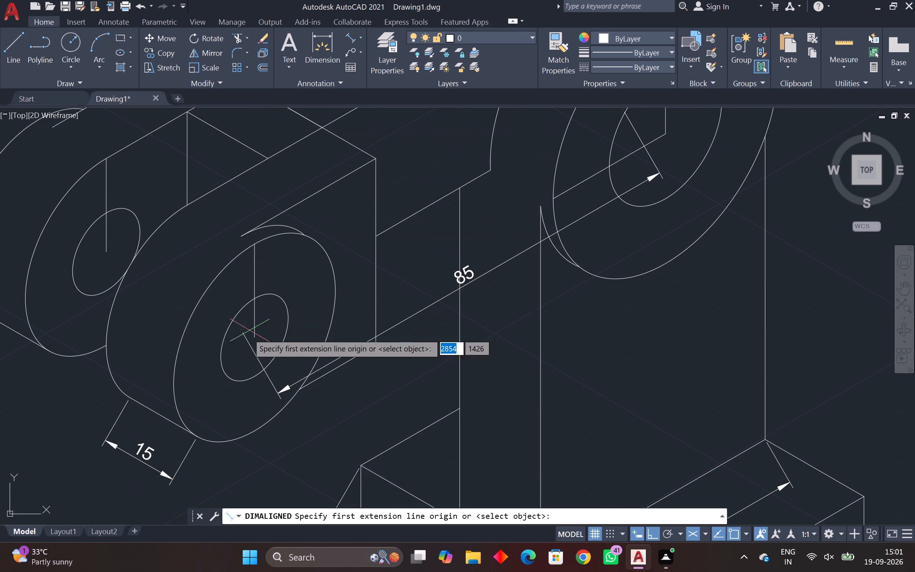
pyautogui.moveTo(120, 376); pyautogui.dragTo(205, 395, button='middle')
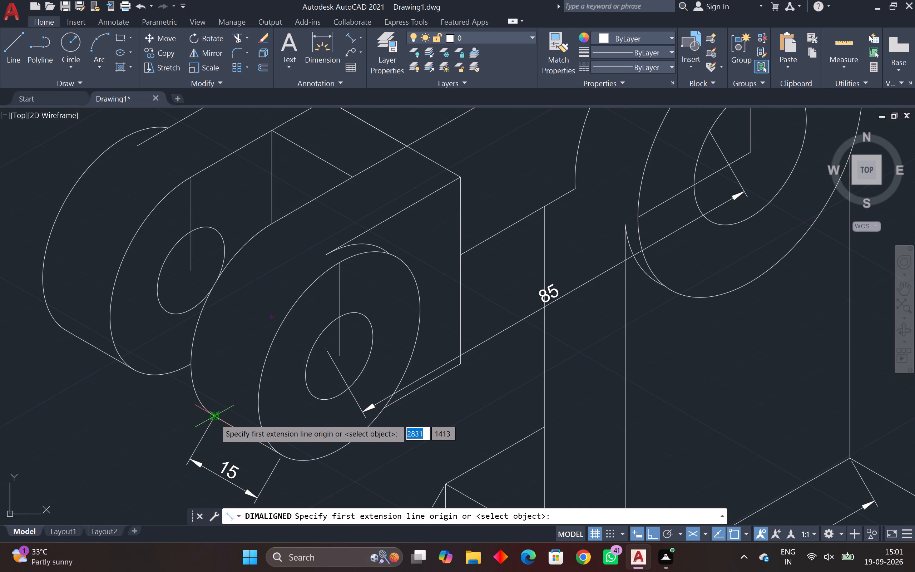
pyautogui.click(214, 418)
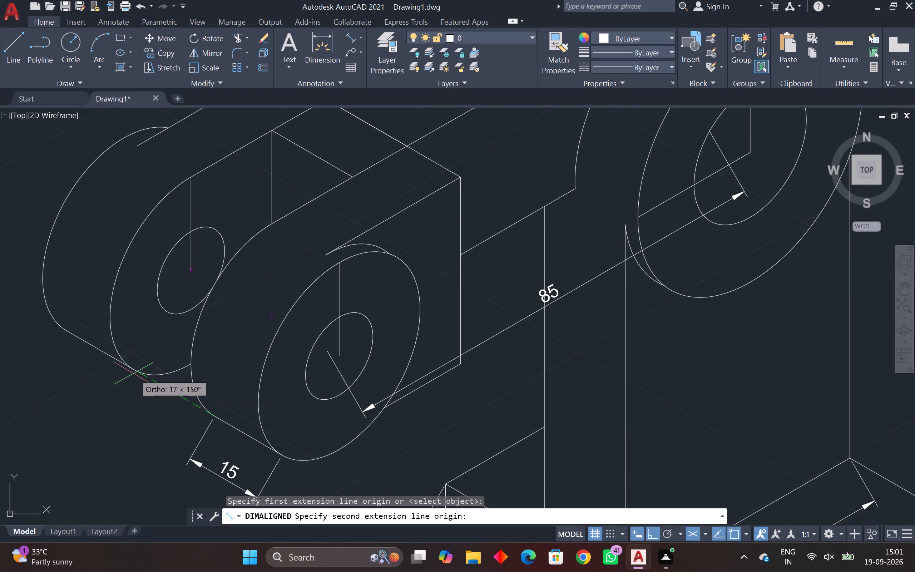
pyautogui.click(130, 371)
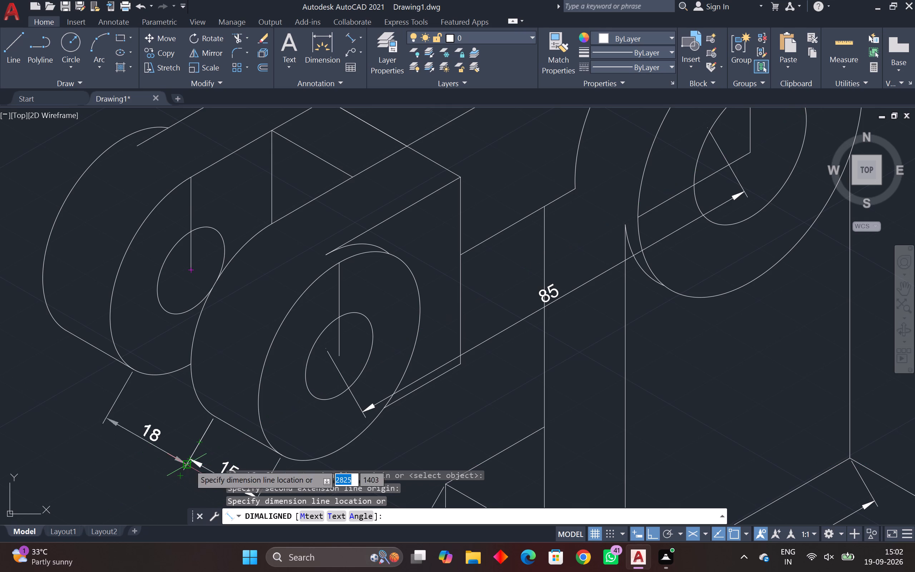
pyautogui.scroll(2, 186, 460)
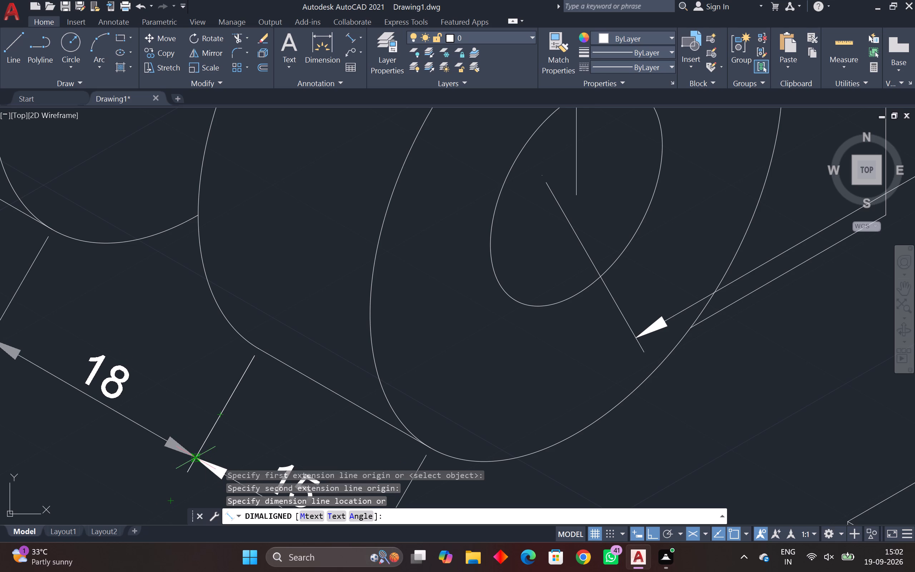
pyautogui.click(197, 460)
# Add an aligned dimension along the upper fork's rear lug bottom tangent edge, in line with the adjacent 18 dimension.
pyautogui.scroll(-1, 204, 432)
pyautogui.moveTo(204, 432); pyautogui.dragTo(302, 419, button='middle')
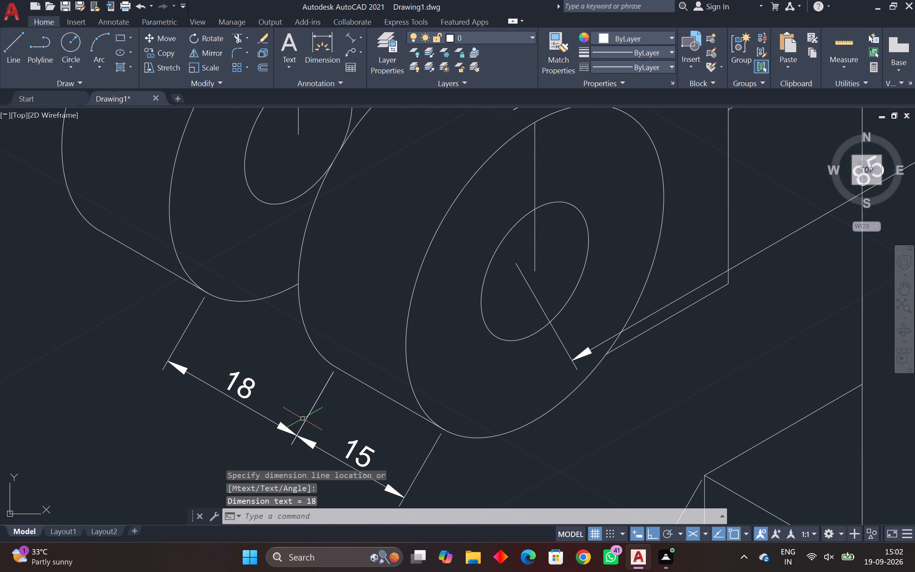
pyautogui.press('space')
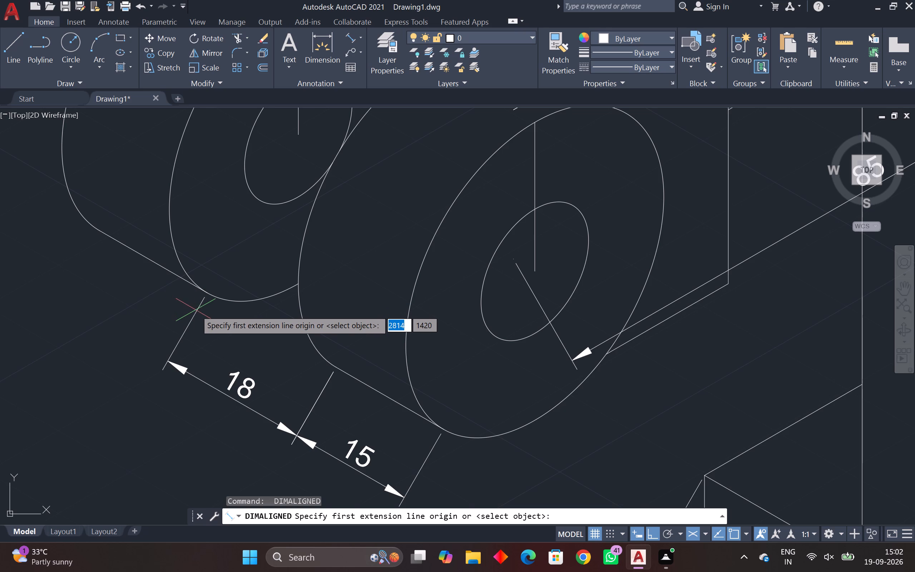
pyautogui.click(207, 291)
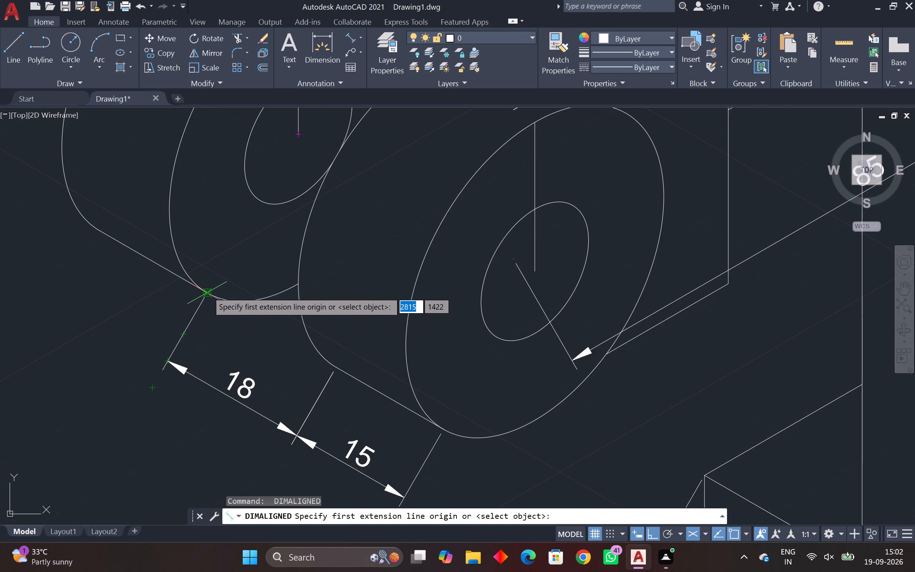
pyautogui.click(97, 229)
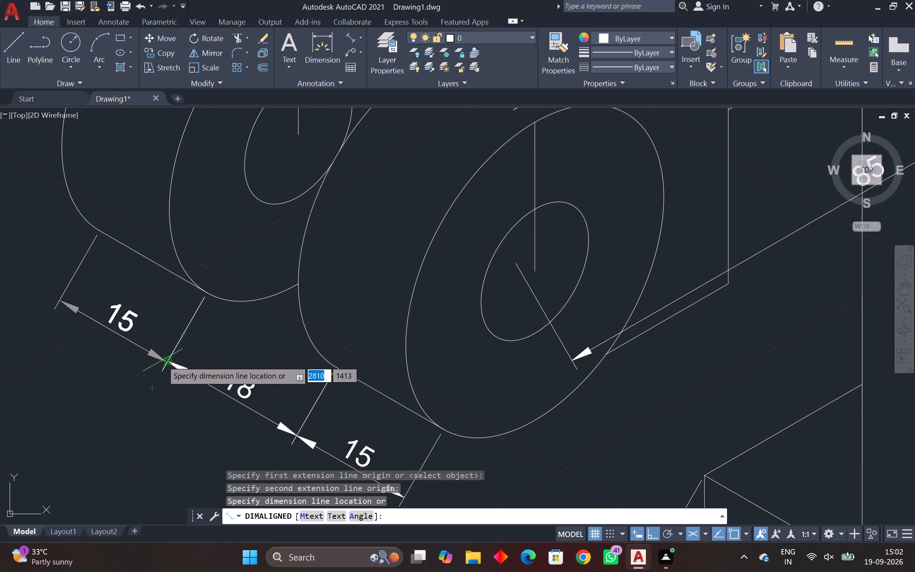
pyautogui.scroll(1, 161, 361)
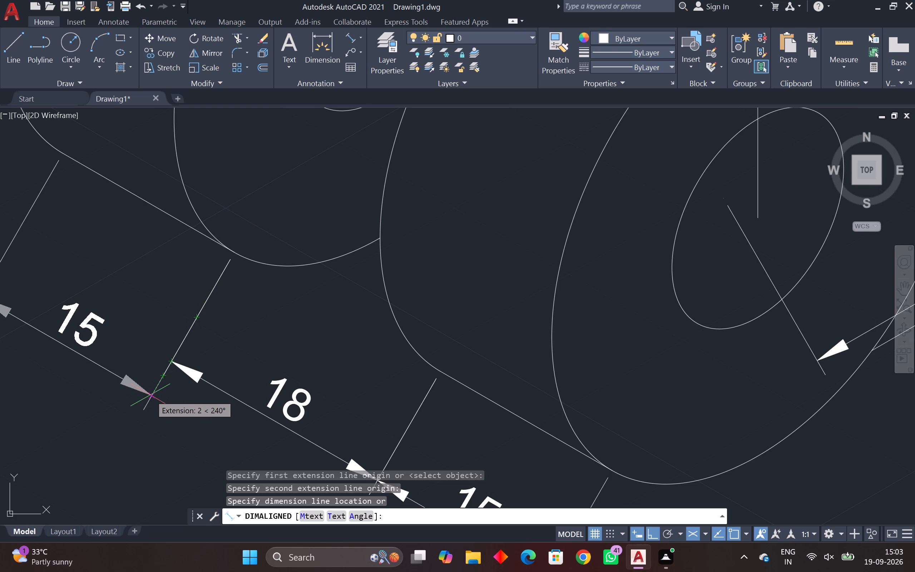
pyautogui.click(170, 364)
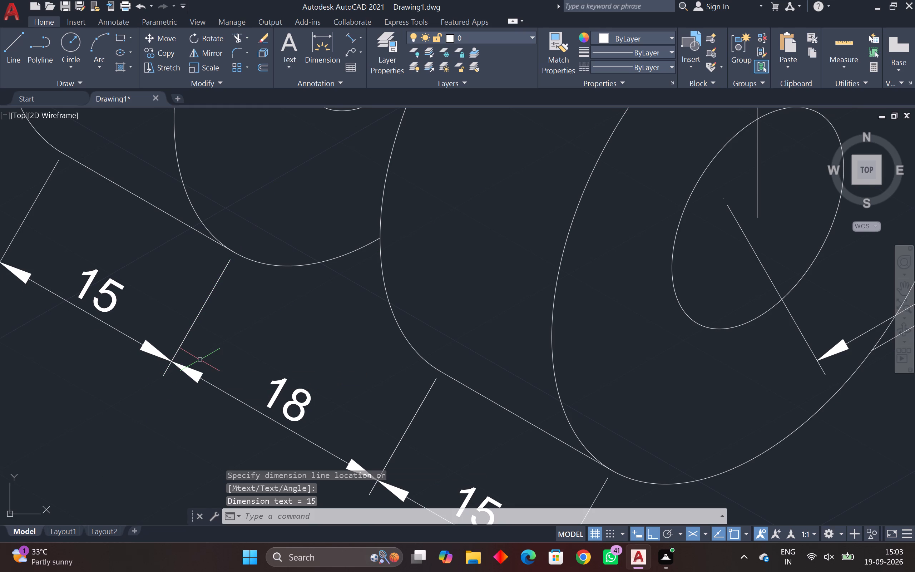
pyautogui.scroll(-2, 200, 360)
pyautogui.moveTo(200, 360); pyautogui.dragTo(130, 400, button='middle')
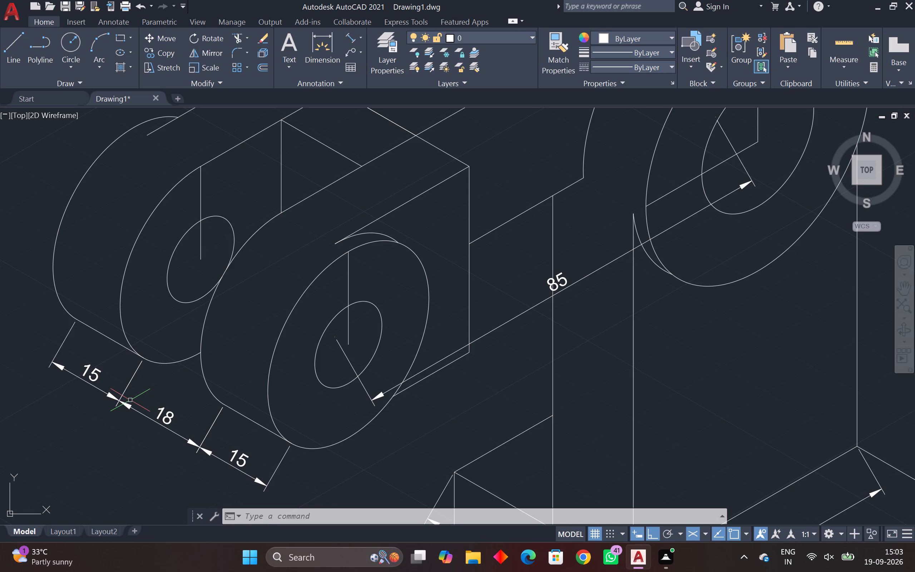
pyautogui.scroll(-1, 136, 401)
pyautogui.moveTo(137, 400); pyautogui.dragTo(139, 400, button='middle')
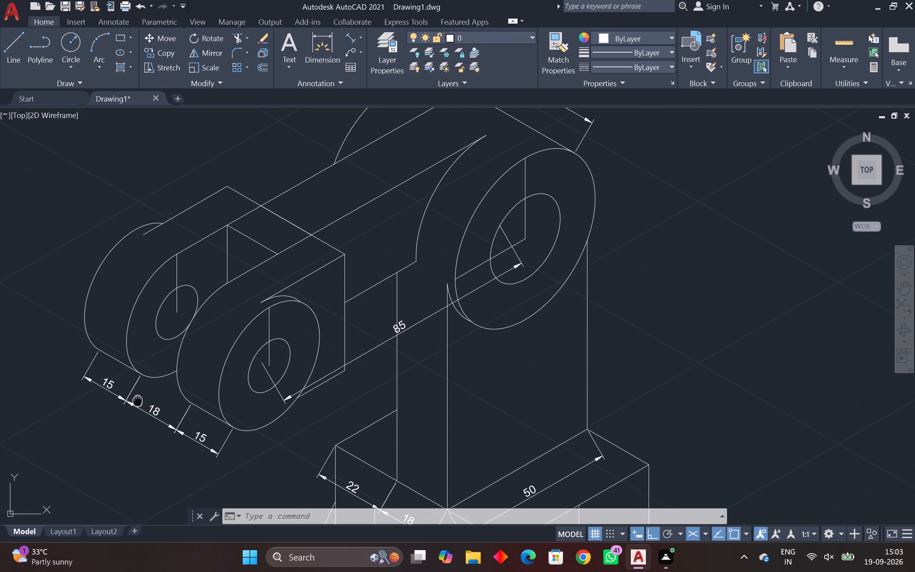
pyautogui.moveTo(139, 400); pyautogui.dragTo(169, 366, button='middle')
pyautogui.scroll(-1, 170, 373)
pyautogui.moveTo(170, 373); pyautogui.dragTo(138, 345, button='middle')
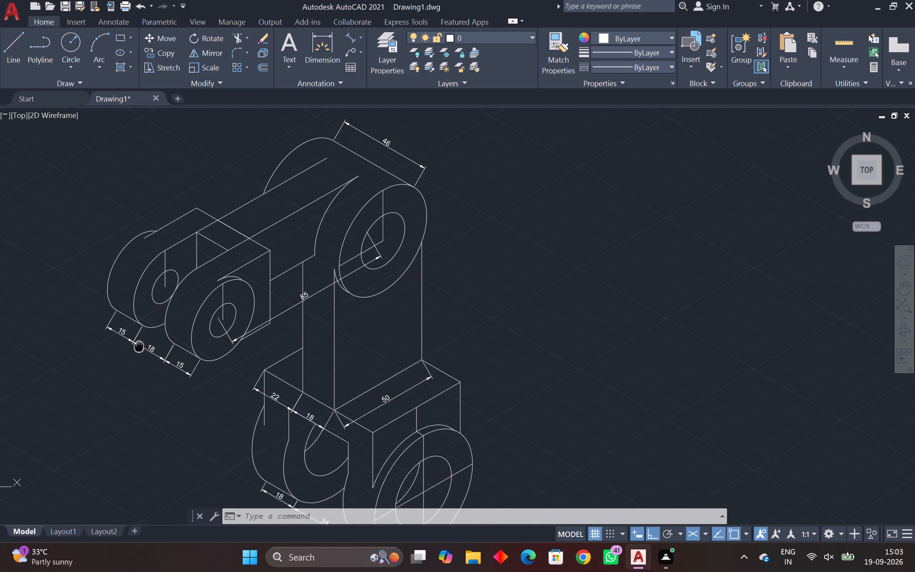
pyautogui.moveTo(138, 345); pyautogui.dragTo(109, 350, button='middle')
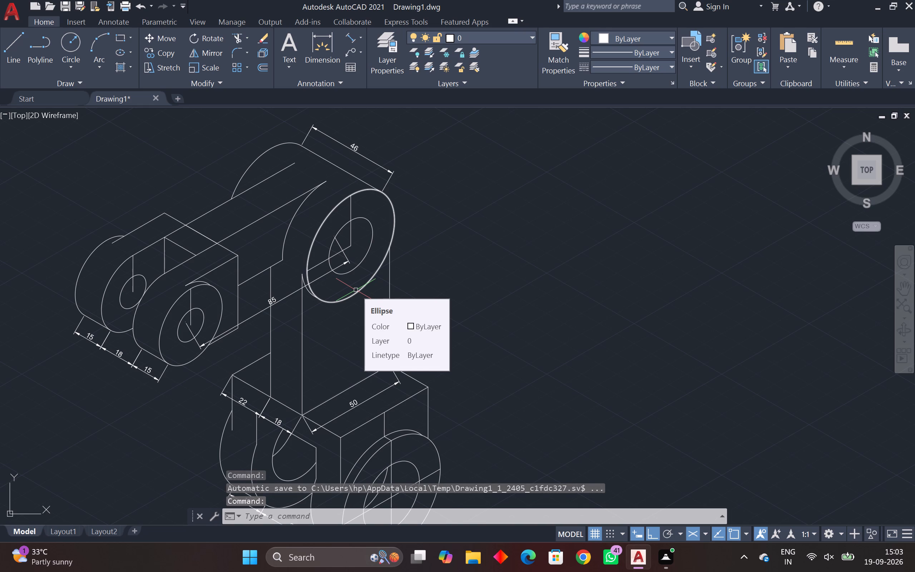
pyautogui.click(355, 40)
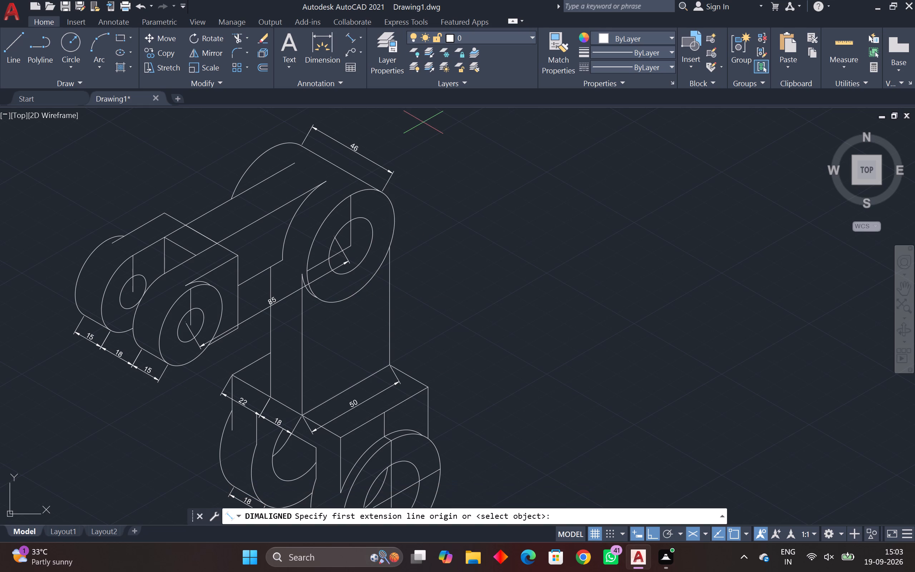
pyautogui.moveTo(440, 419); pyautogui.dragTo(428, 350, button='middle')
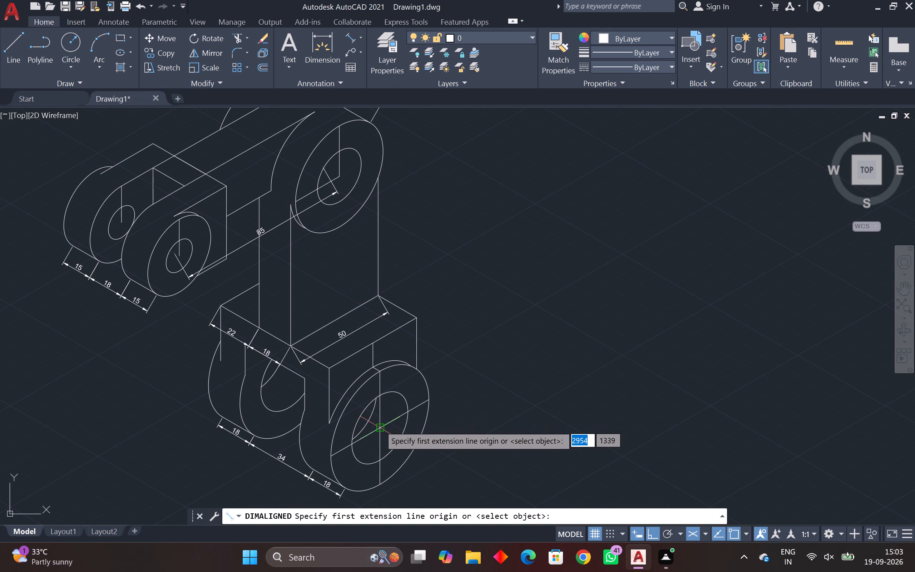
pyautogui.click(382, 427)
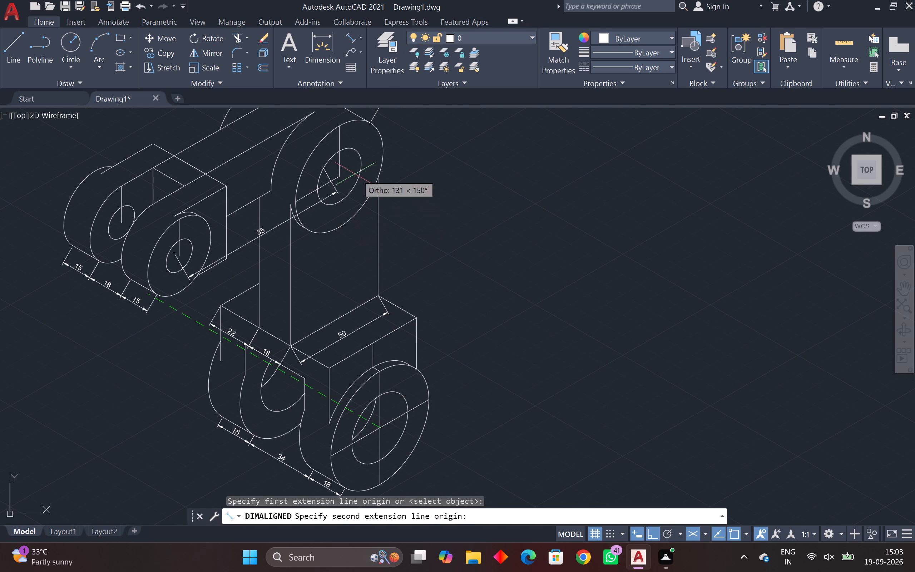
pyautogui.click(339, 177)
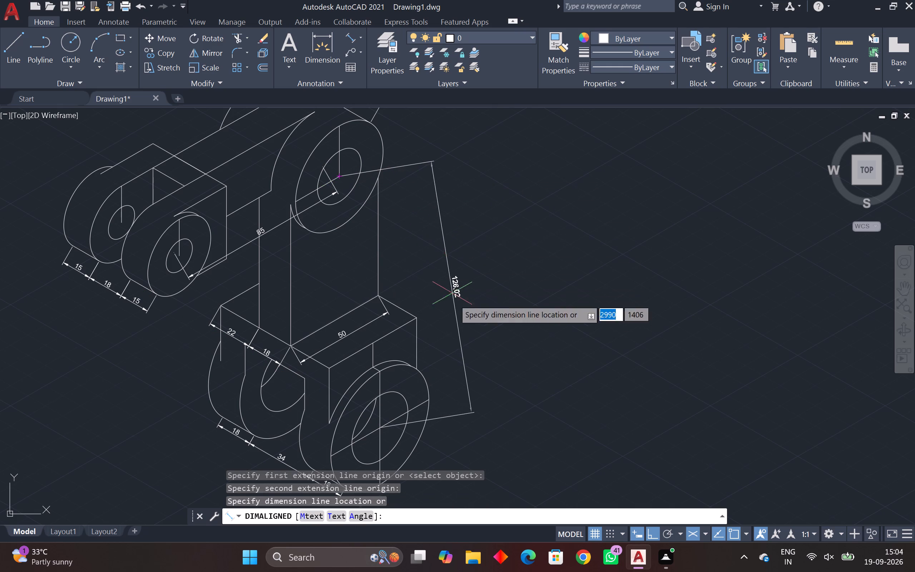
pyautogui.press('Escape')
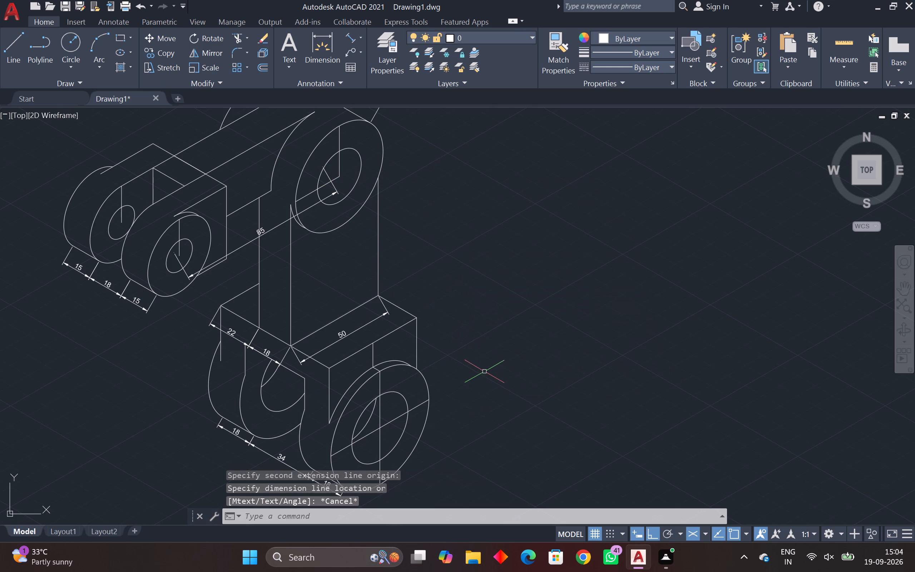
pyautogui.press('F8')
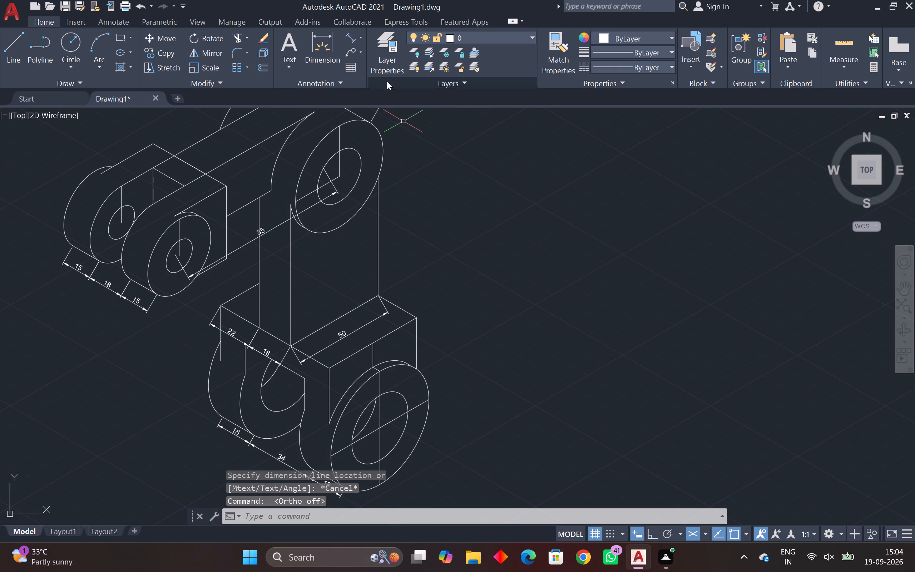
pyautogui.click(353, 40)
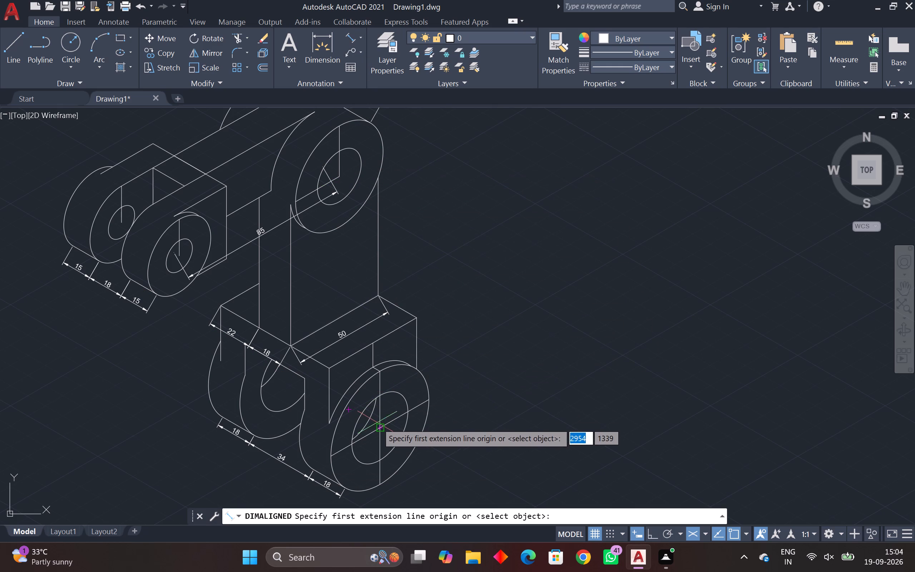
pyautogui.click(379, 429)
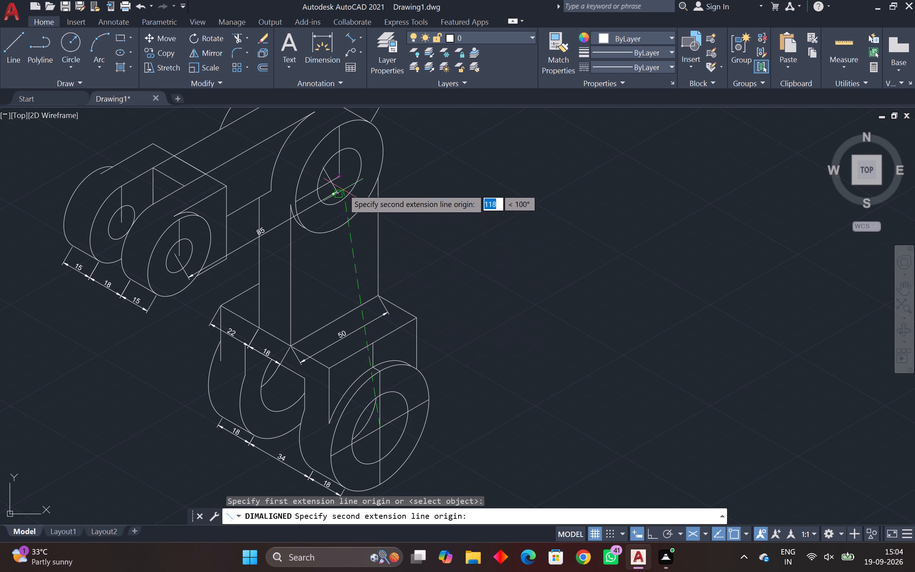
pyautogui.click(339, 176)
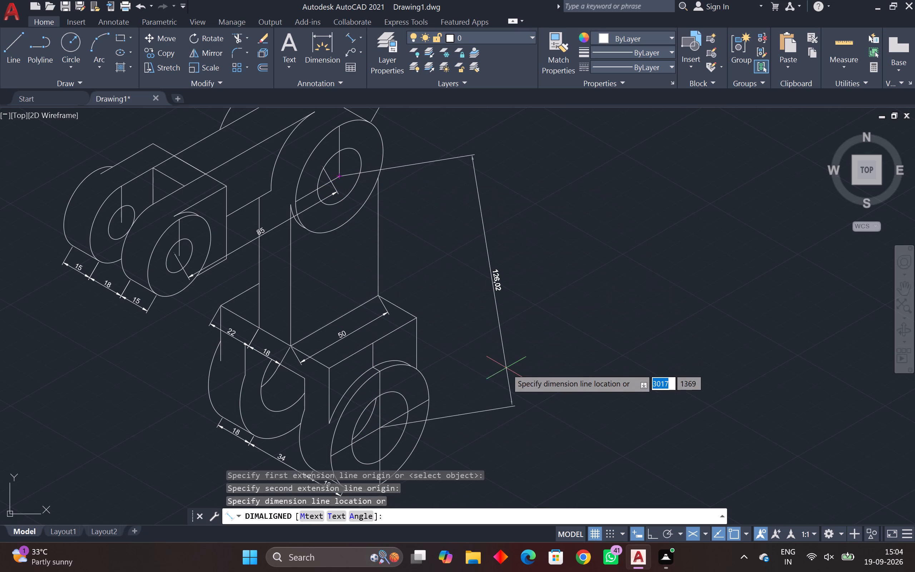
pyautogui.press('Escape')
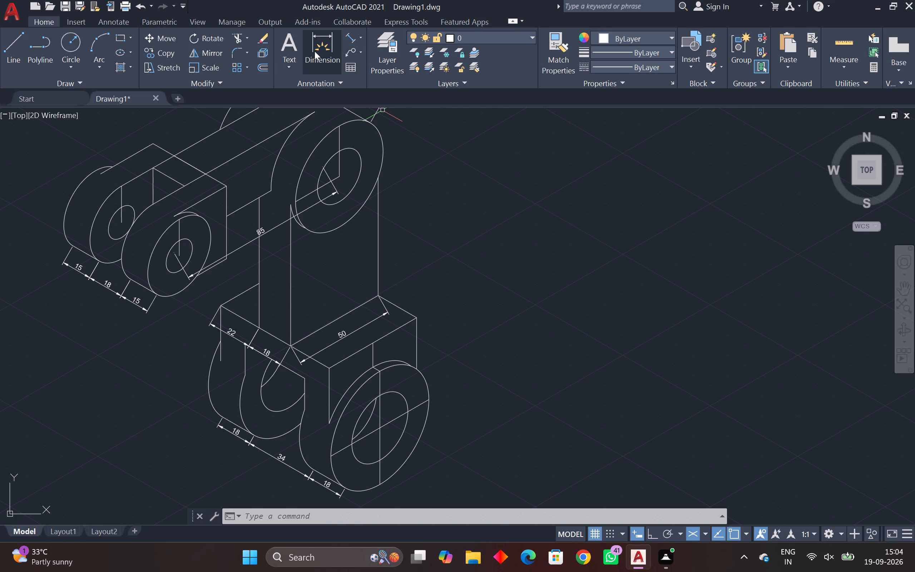
# Switch to the right isoplane with ortho on while trying a vertical aligned dimension up from the lower front lug's hole centre.
pyautogui.click(348, 37)
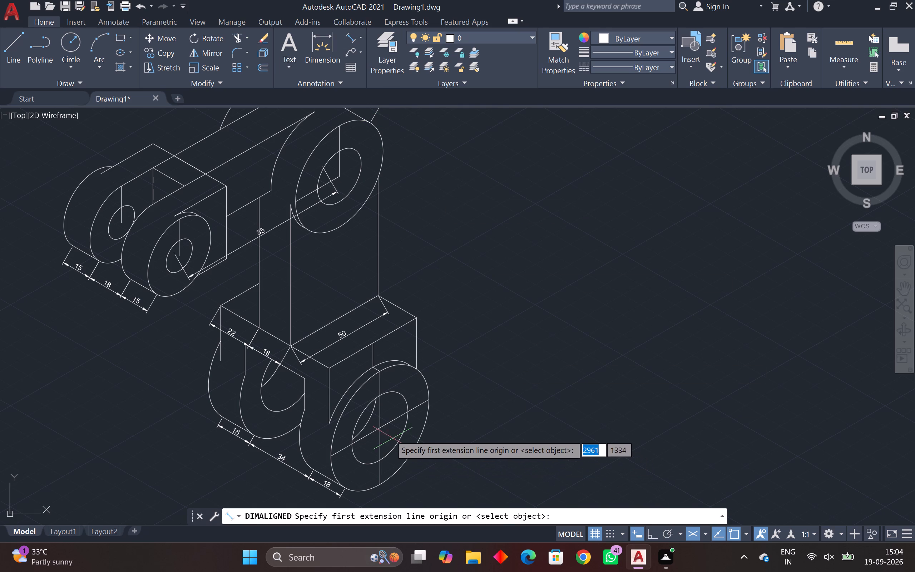
pyautogui.click(382, 426)
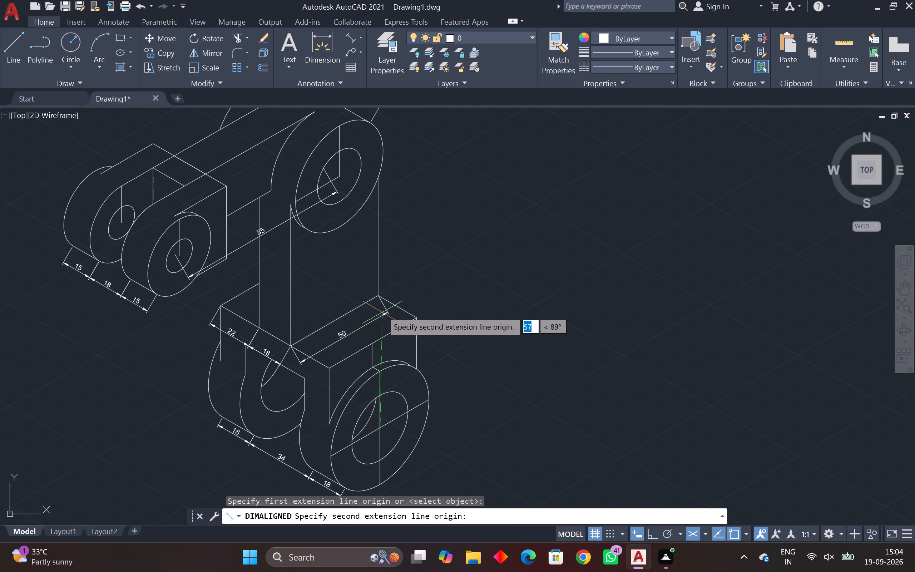
pyautogui.press('F8')
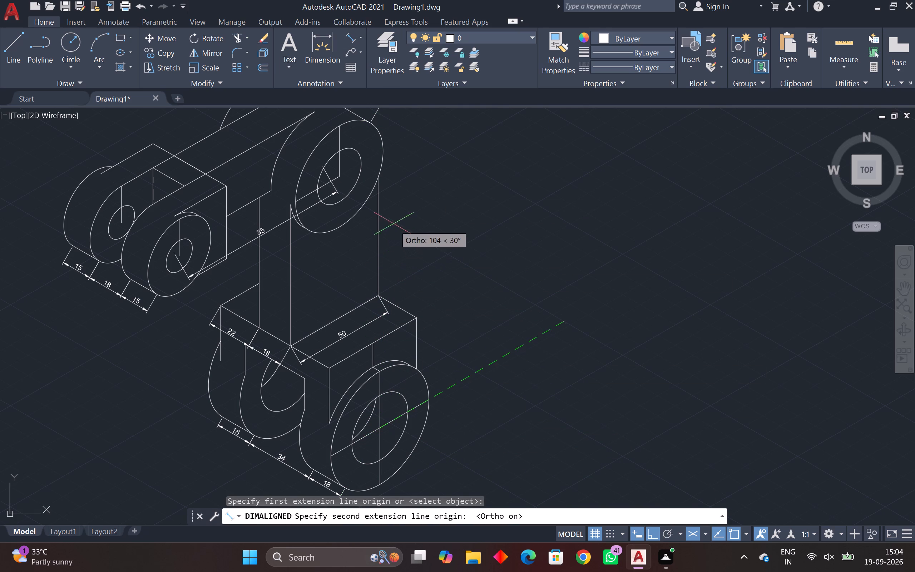
pyautogui.press('F5')
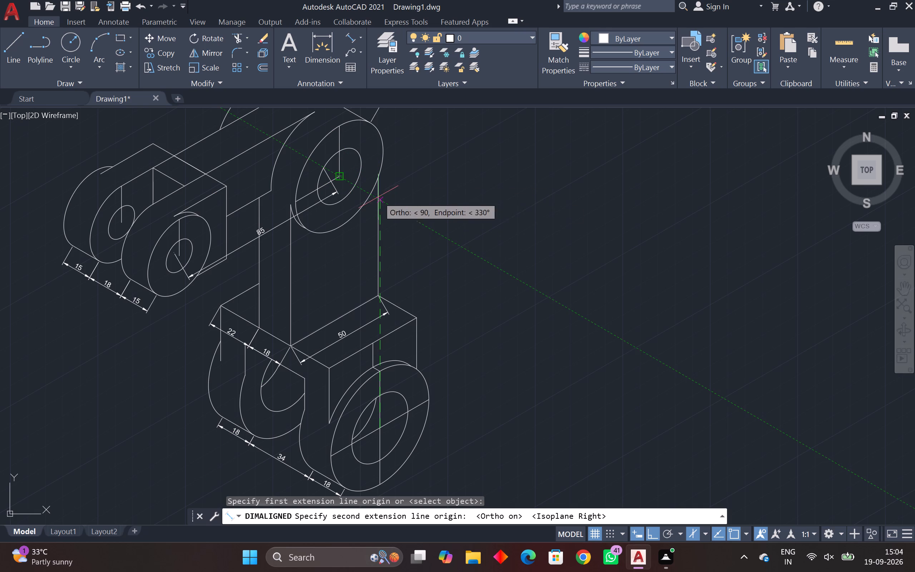
pyautogui.click(381, 199)
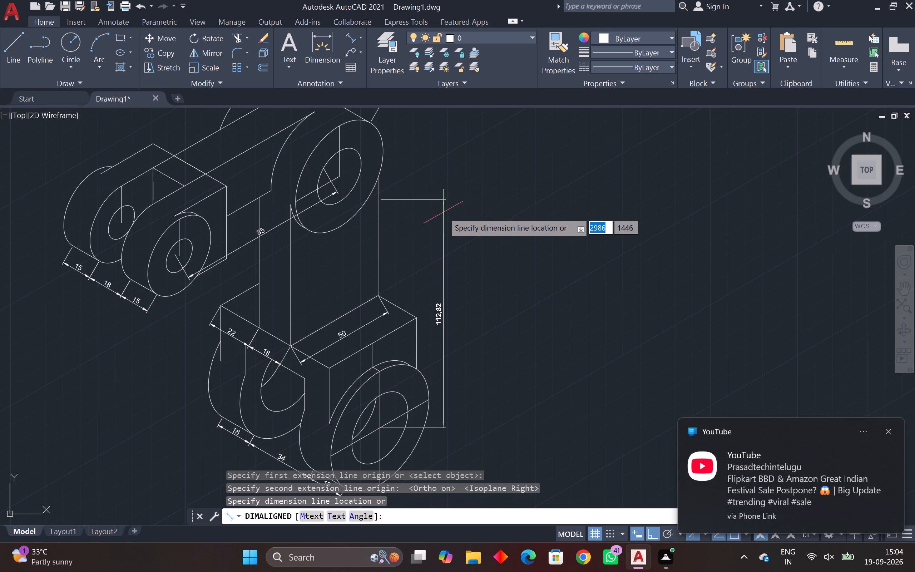
pyautogui.press('Escape')
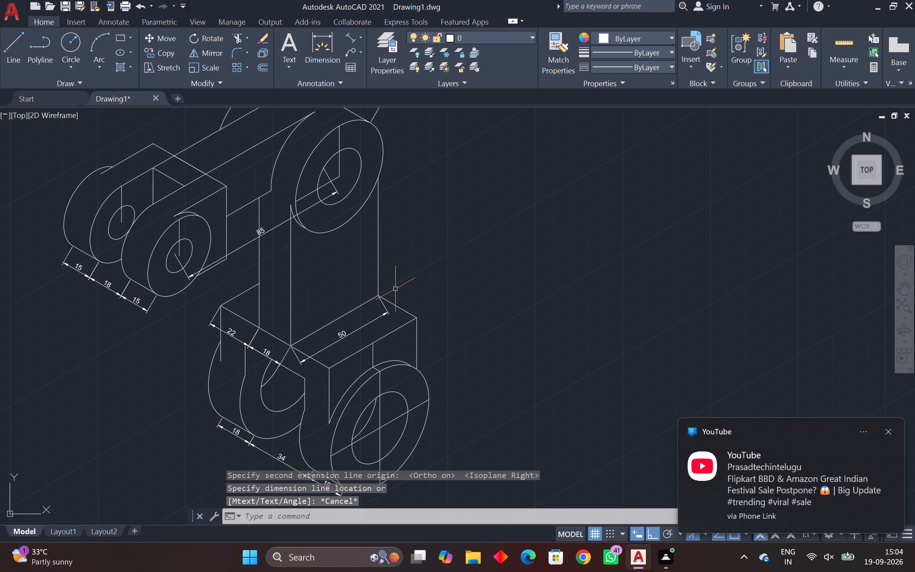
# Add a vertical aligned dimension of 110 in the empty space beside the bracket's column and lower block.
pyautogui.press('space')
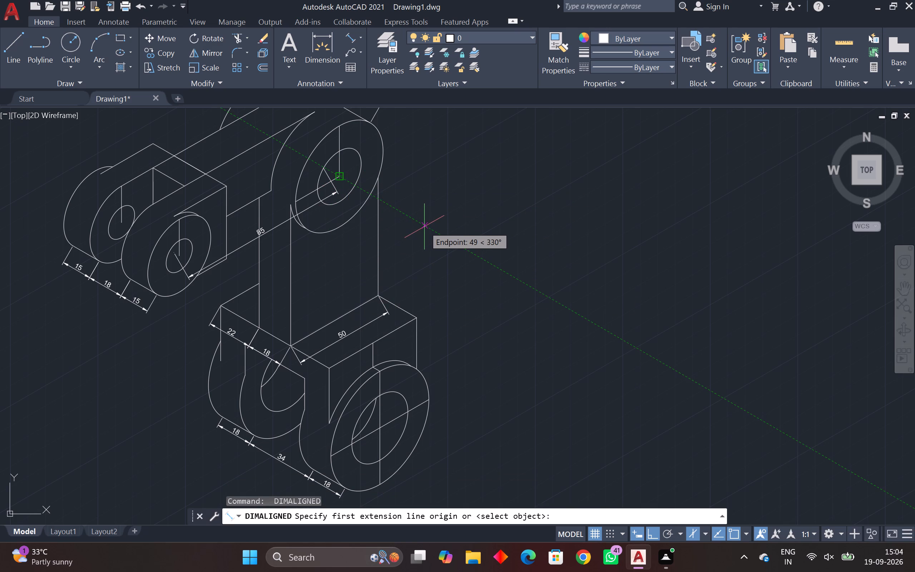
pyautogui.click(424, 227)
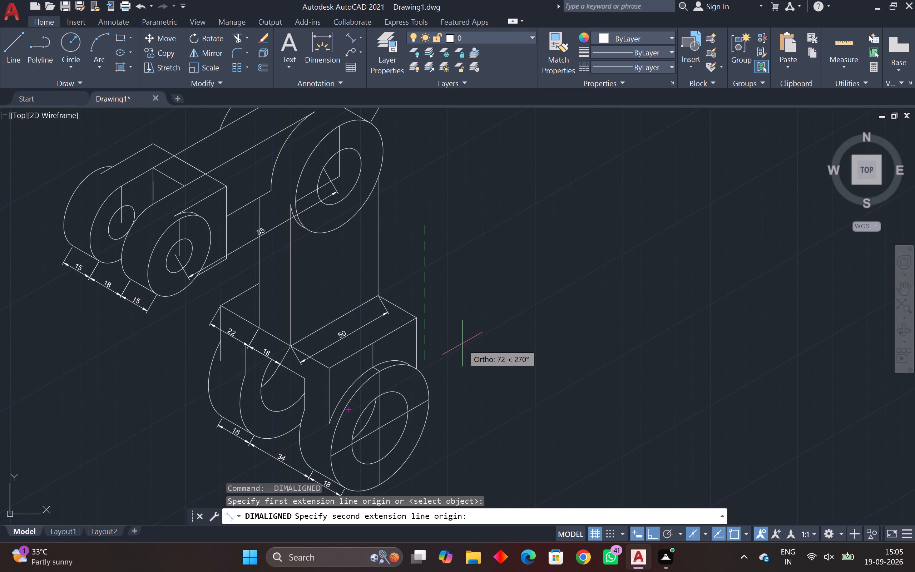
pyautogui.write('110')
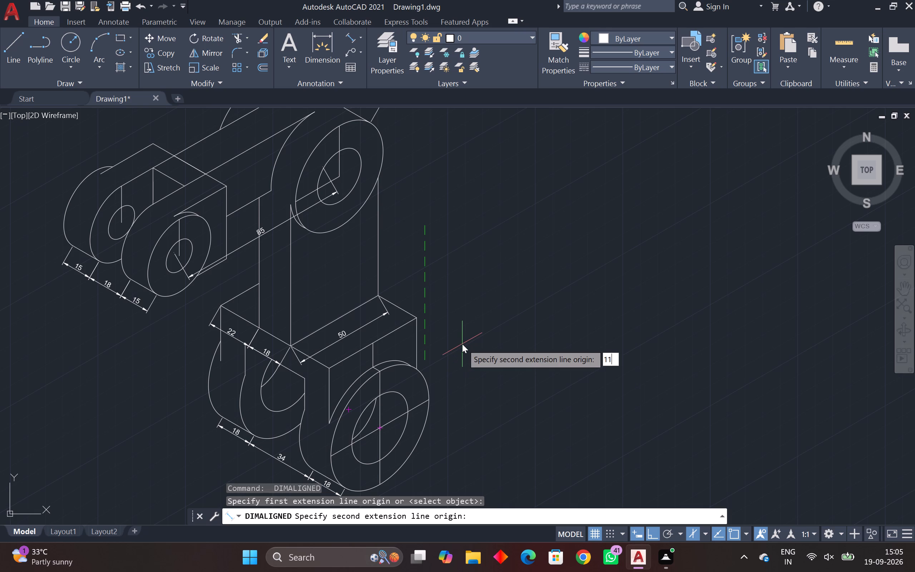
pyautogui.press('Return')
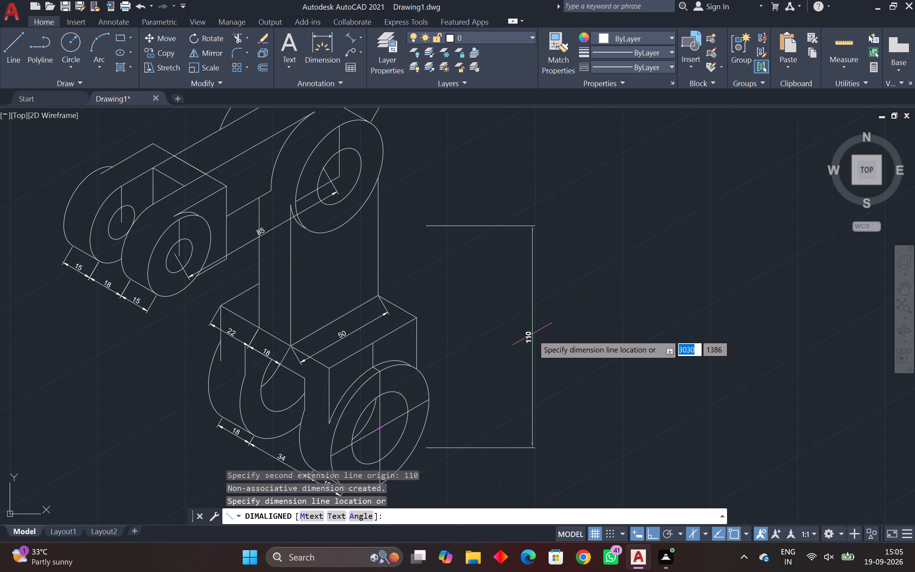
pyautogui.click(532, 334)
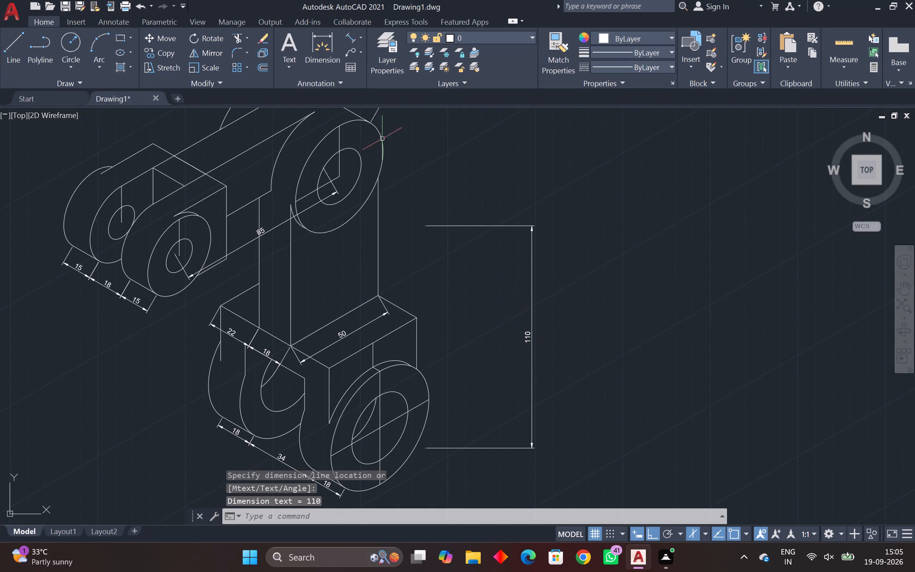
# Switch to the left isoplane while trying a line from the lower front lug's hole centre.
pyautogui.press('l')
pyautogui.press('space')
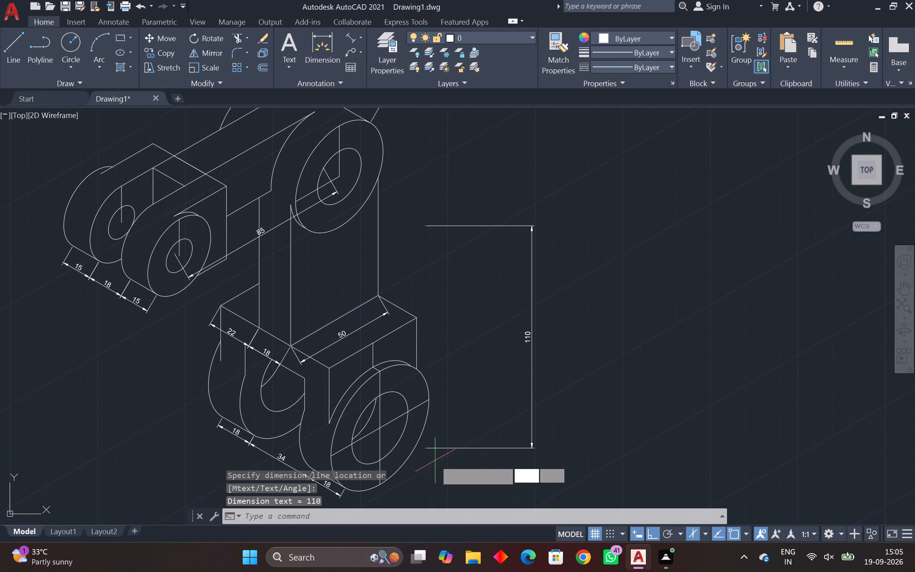
pyautogui.click(377, 428)
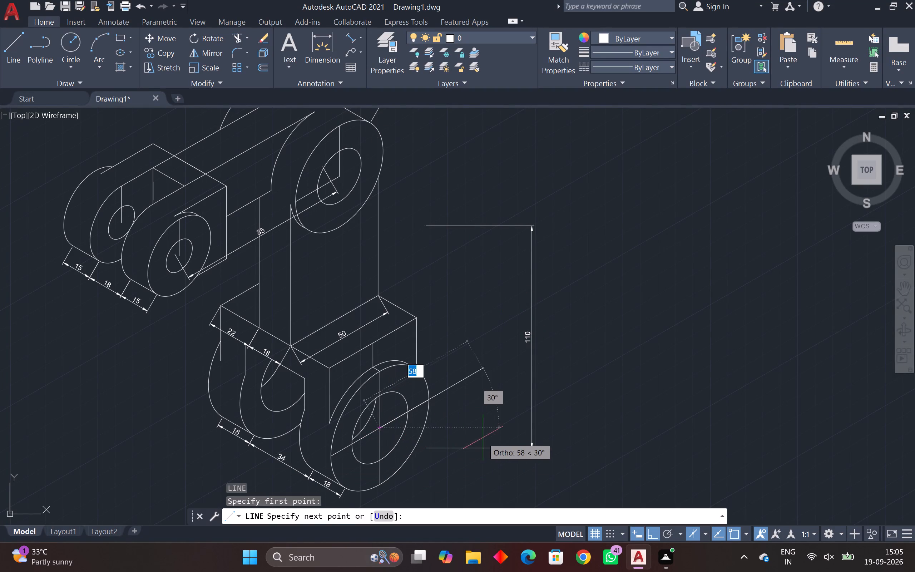
pyautogui.press('F5')
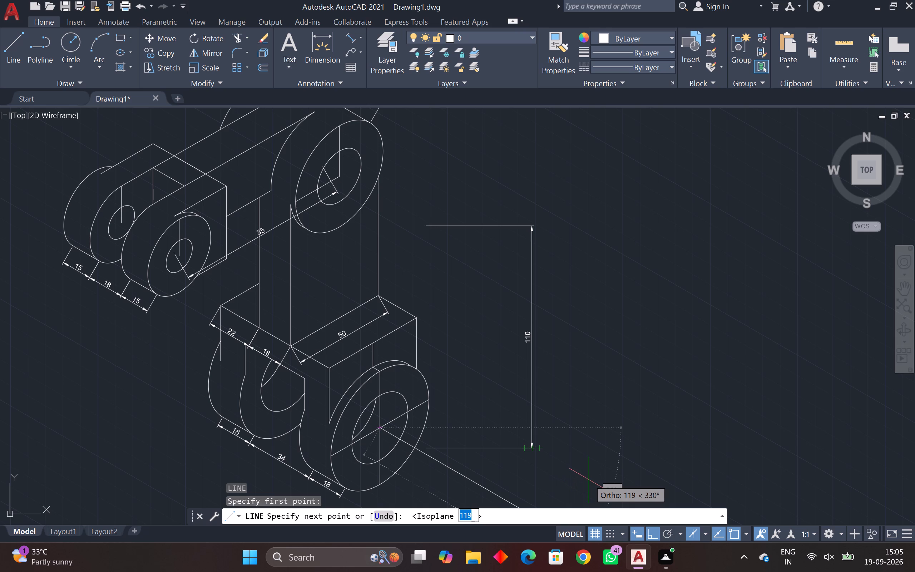
pyautogui.press('Escape')
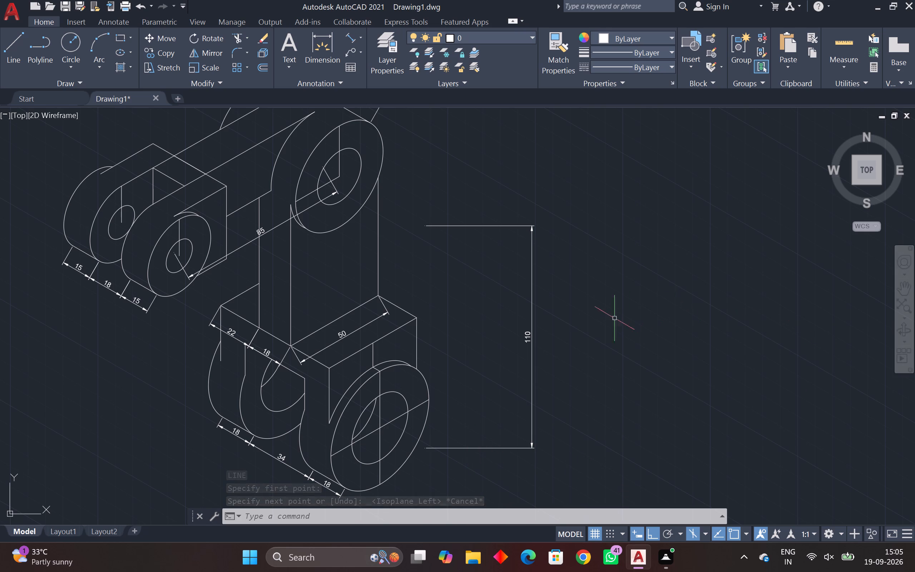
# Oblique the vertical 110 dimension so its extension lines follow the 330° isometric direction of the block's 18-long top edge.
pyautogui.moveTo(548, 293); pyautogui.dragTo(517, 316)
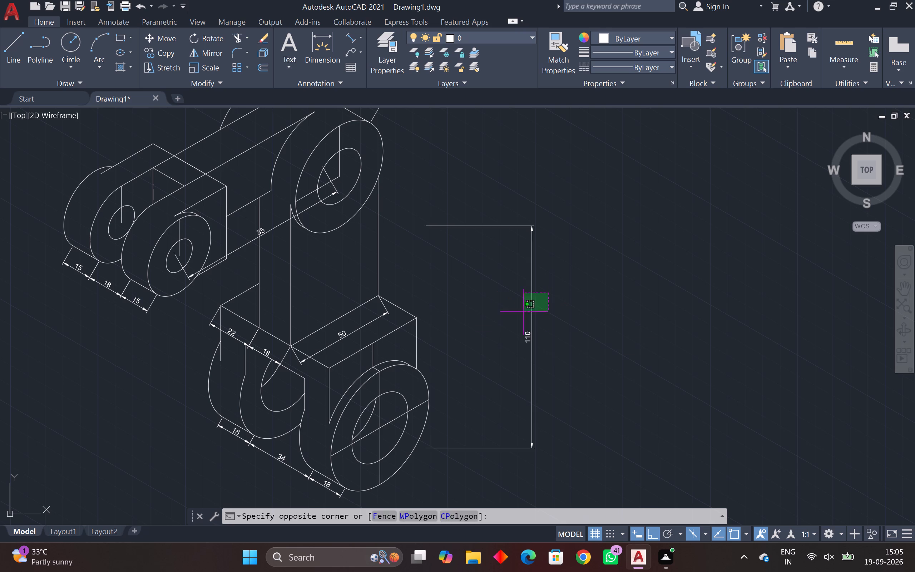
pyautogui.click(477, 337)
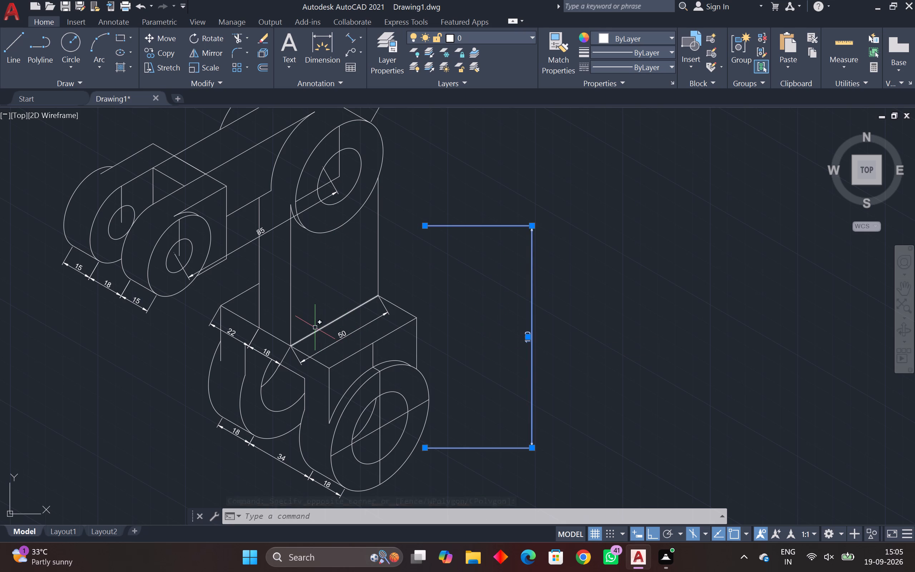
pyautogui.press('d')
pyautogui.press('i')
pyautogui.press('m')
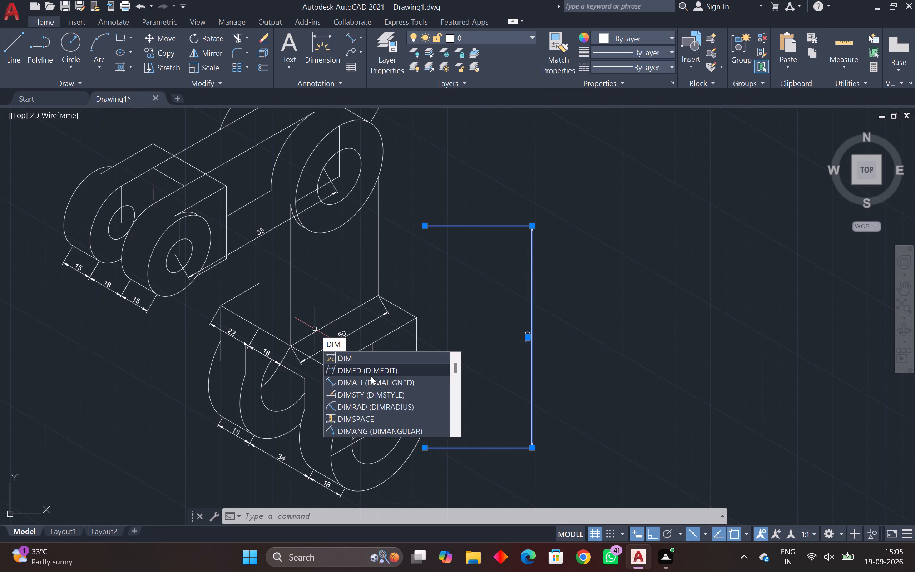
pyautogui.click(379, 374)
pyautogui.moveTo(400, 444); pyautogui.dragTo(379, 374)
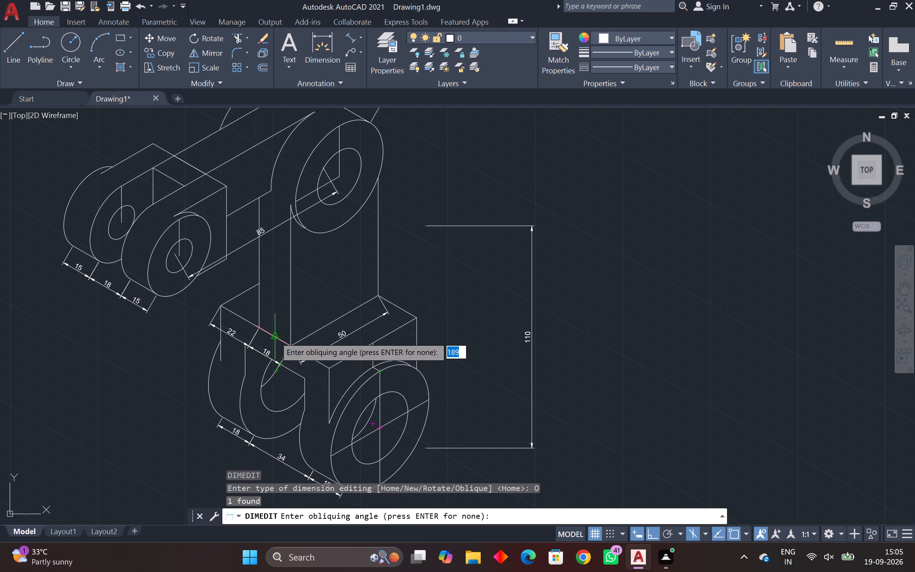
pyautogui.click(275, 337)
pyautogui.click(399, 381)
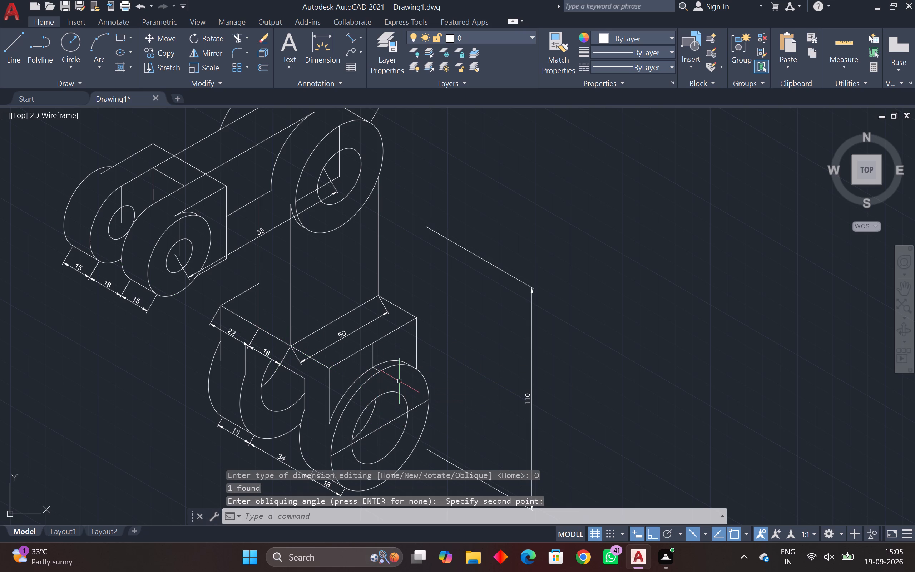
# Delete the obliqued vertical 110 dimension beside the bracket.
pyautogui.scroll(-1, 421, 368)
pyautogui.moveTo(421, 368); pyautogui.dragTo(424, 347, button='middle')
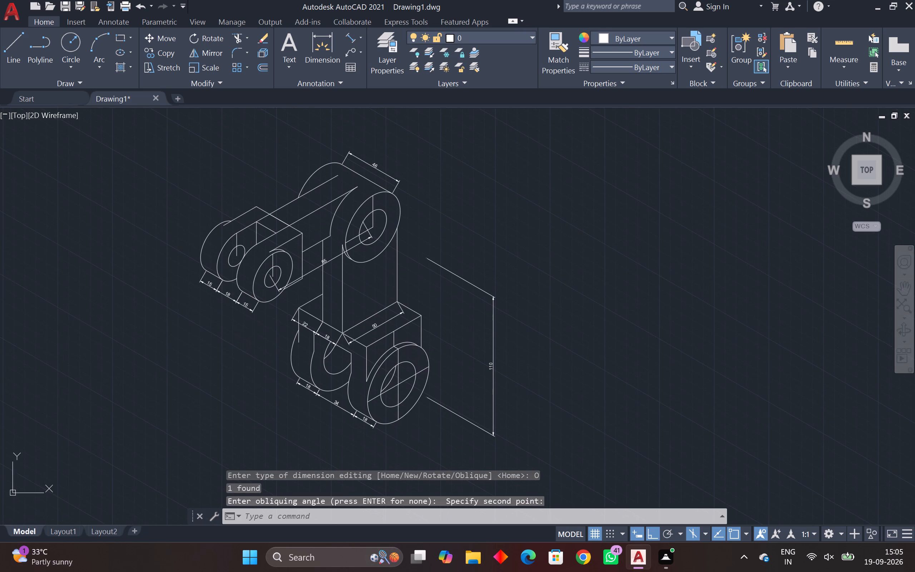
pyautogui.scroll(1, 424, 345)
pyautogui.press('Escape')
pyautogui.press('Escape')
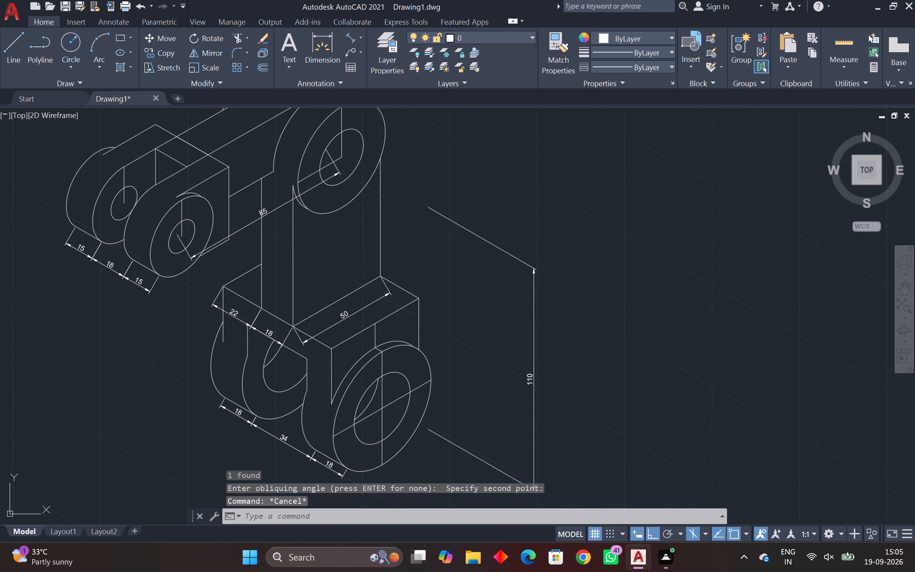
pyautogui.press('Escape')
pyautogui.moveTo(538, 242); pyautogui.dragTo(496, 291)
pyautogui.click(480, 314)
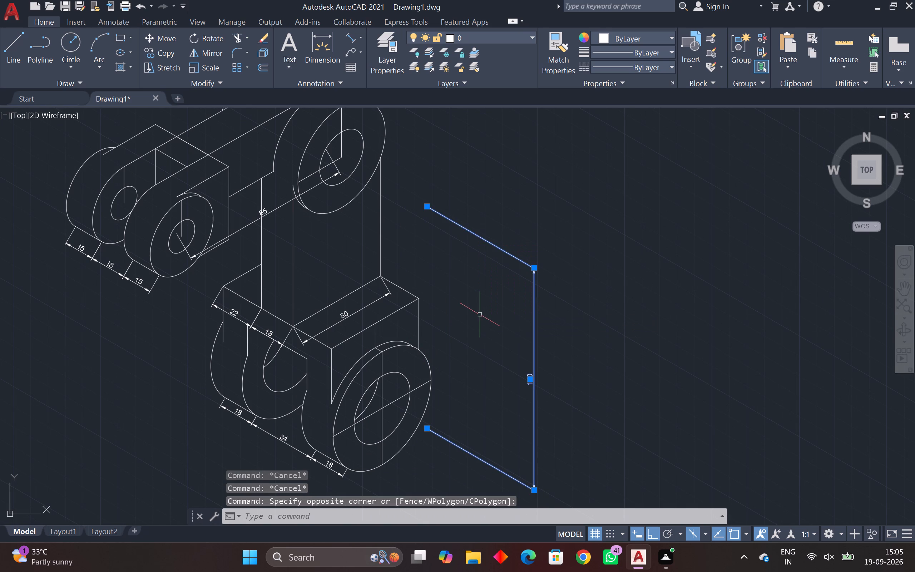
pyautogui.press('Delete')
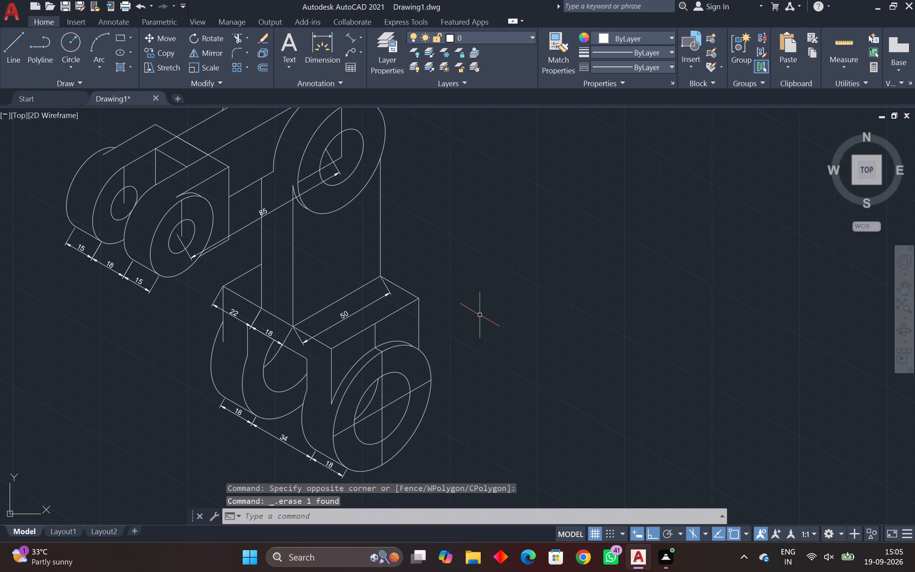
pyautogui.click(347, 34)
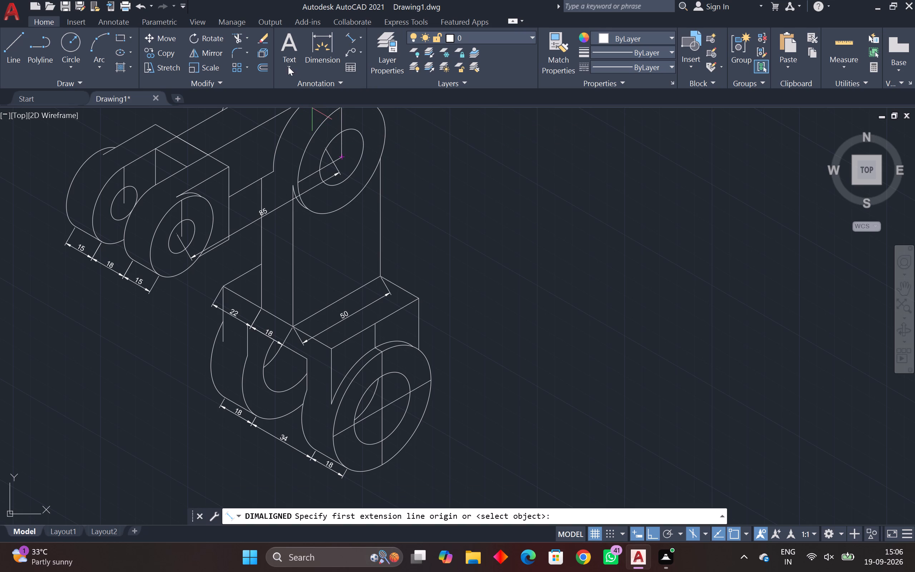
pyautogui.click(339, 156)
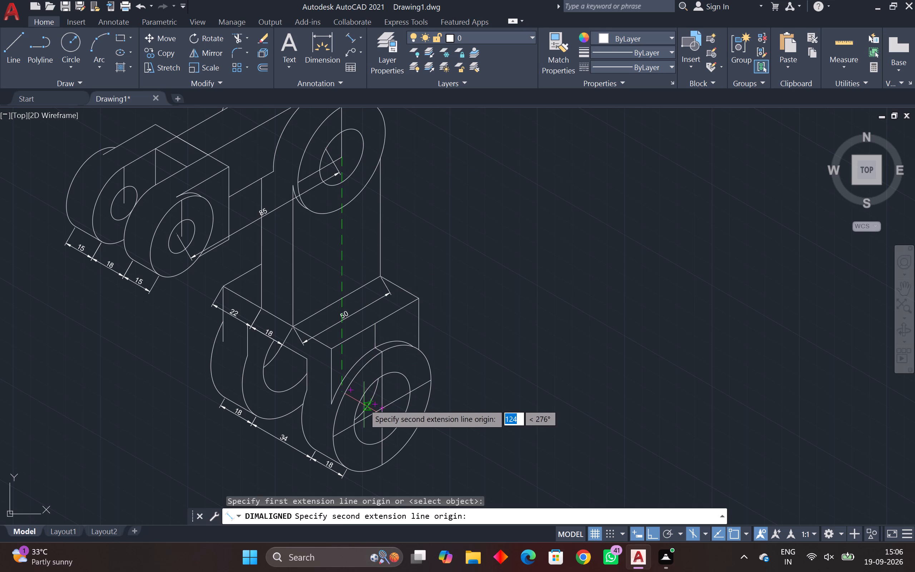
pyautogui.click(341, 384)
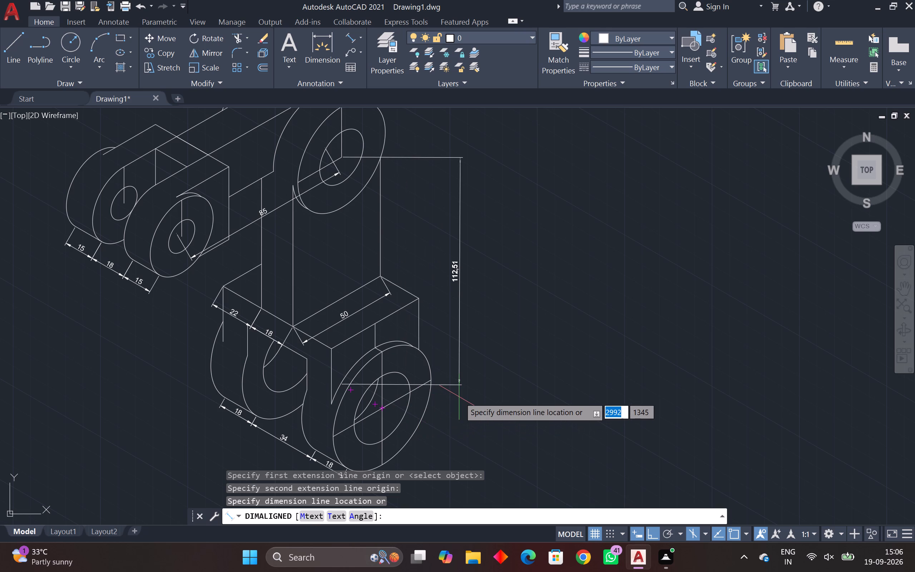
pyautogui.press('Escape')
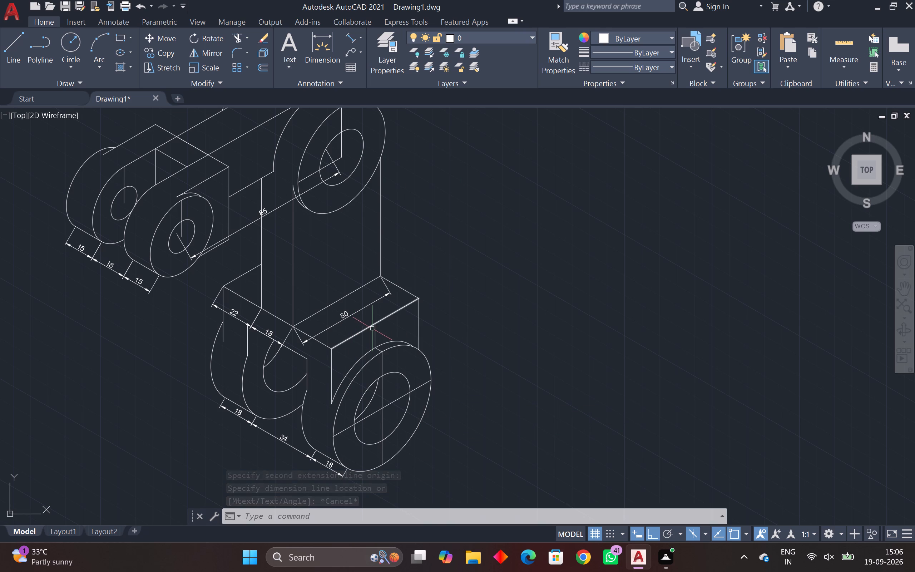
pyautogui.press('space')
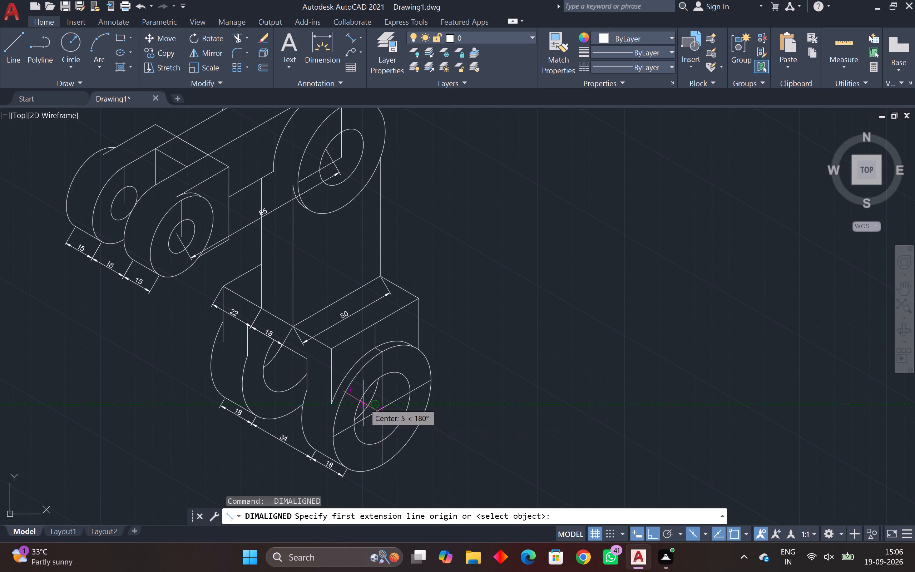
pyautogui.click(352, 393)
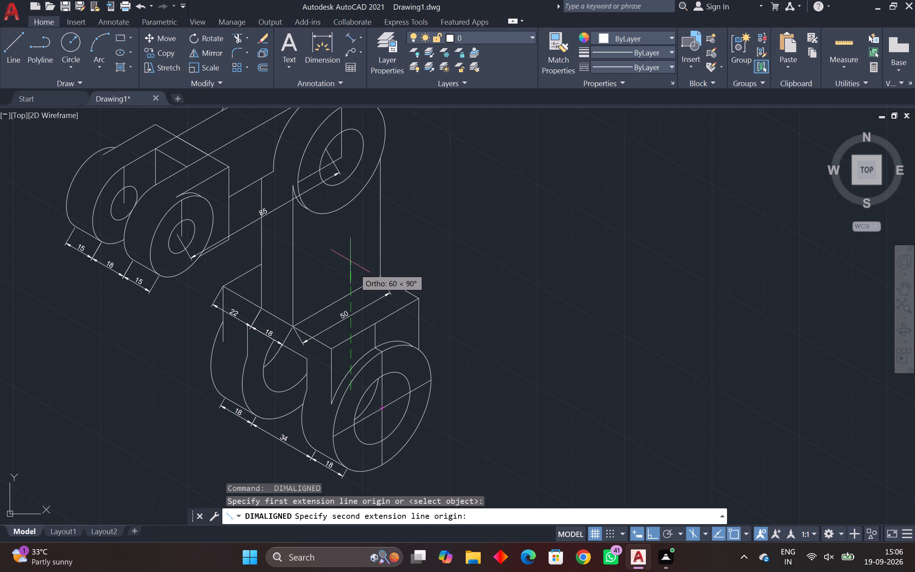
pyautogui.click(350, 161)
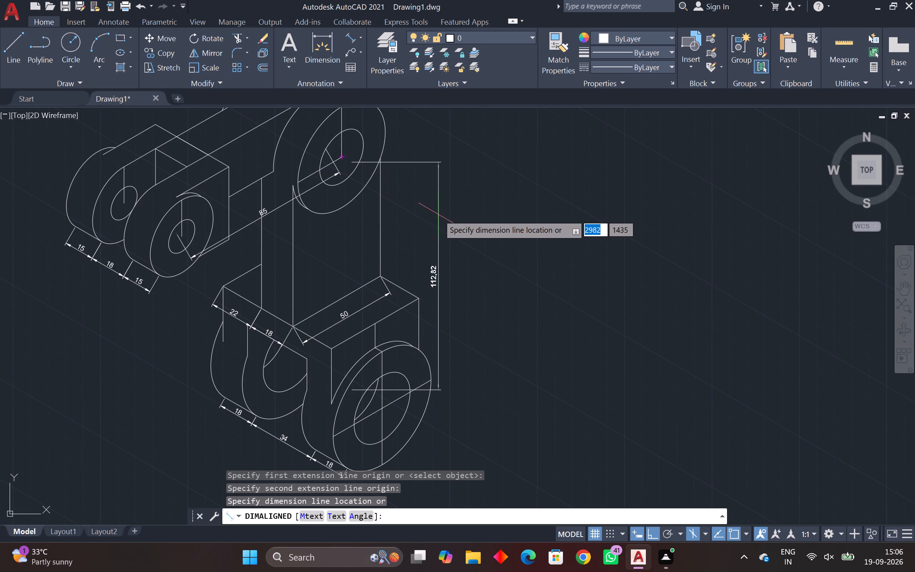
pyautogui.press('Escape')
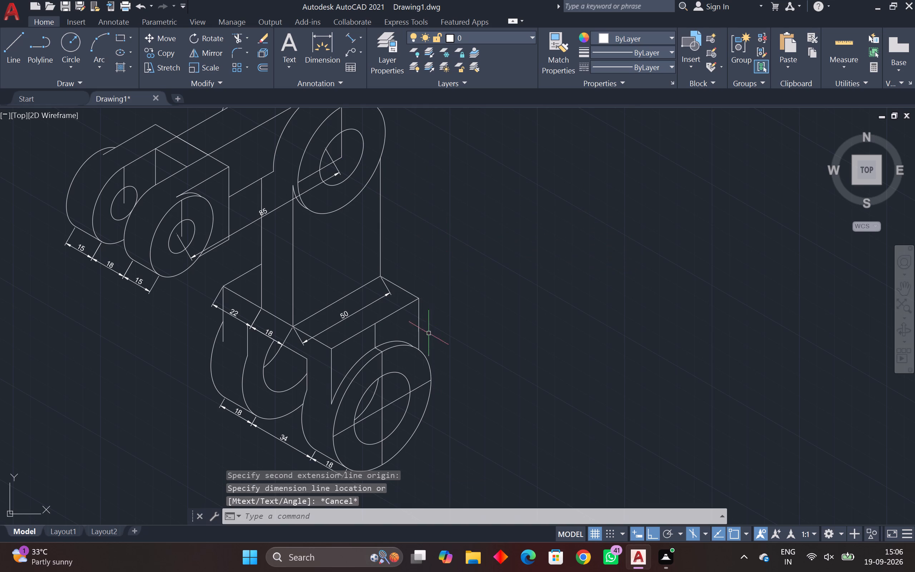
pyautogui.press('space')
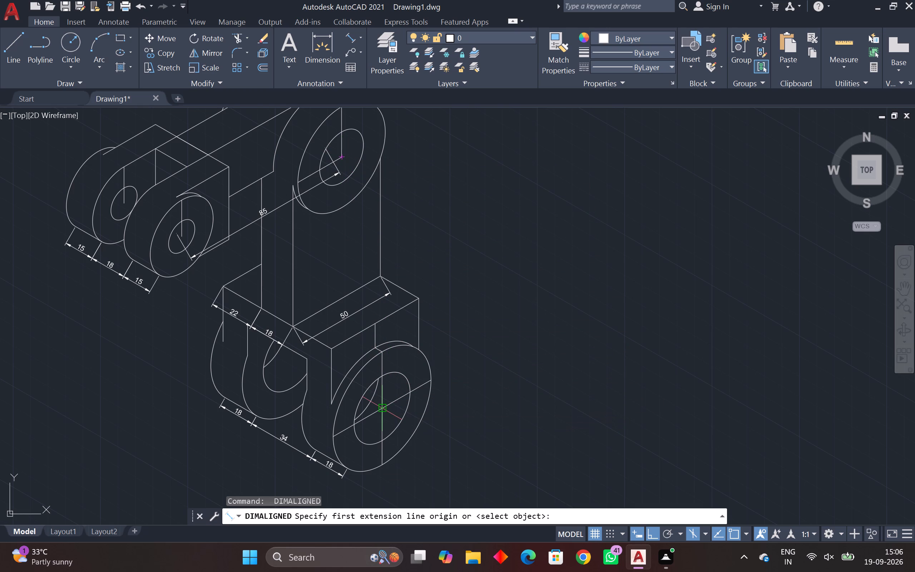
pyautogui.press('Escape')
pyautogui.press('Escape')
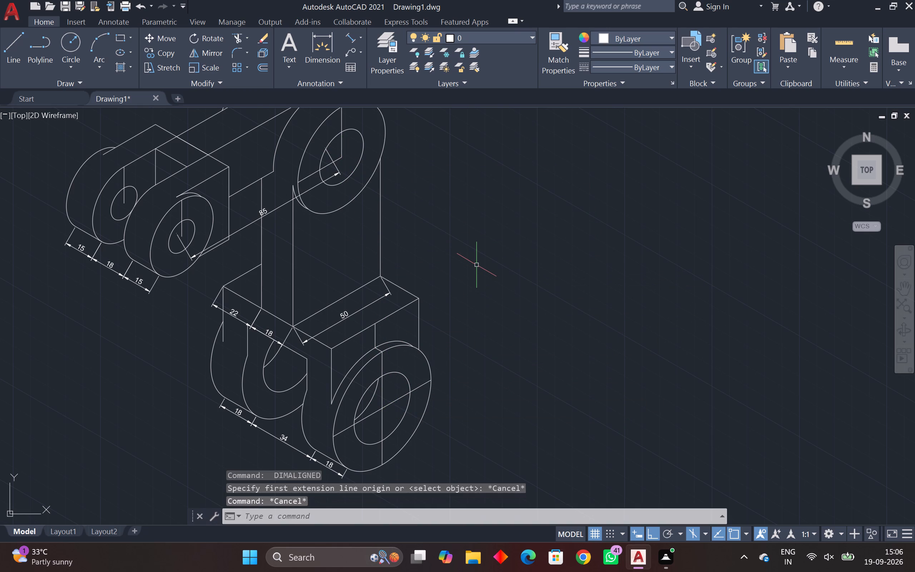
# Draw a guide line from the lower front lug's hole centre outward at 330°, past the lug into empty space.
pyautogui.write('l')
pyautogui.press('space')
pyautogui.moveTo(384, 406); pyautogui.dragTo(390, 406)
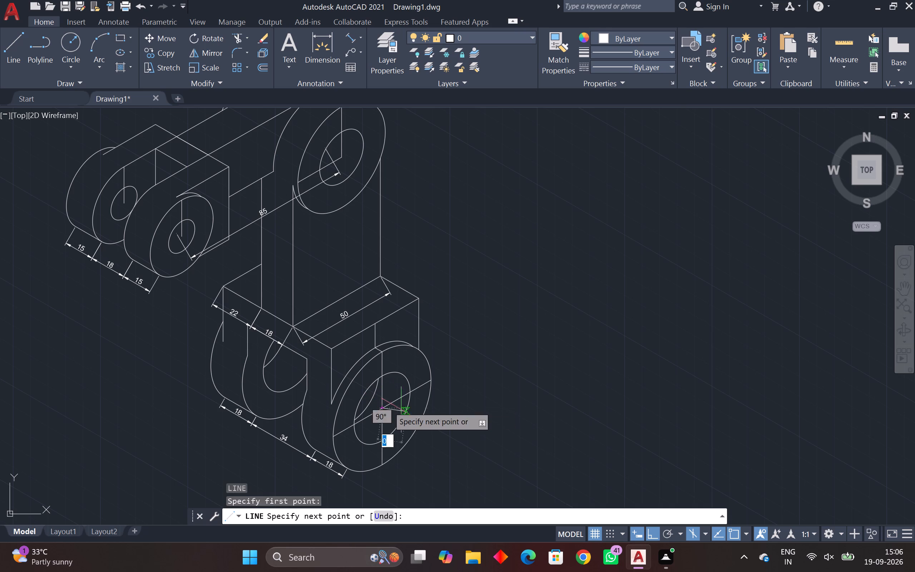
pyautogui.click(539, 475)
pyautogui.press('Escape')
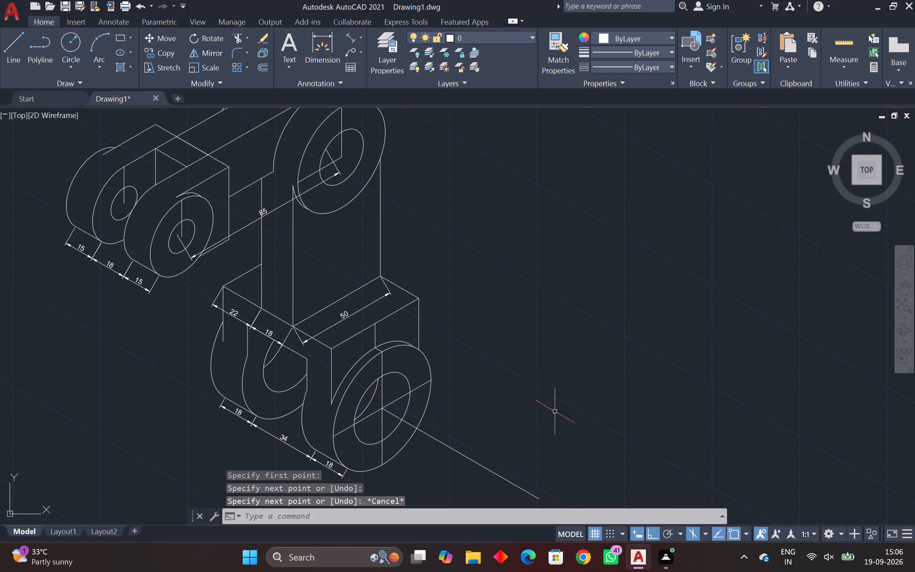
# Draw a parallel guide line from the upper boss's hole centre outward at 330°, past the column into empty space.
pyautogui.press('l')
pyautogui.press('space')
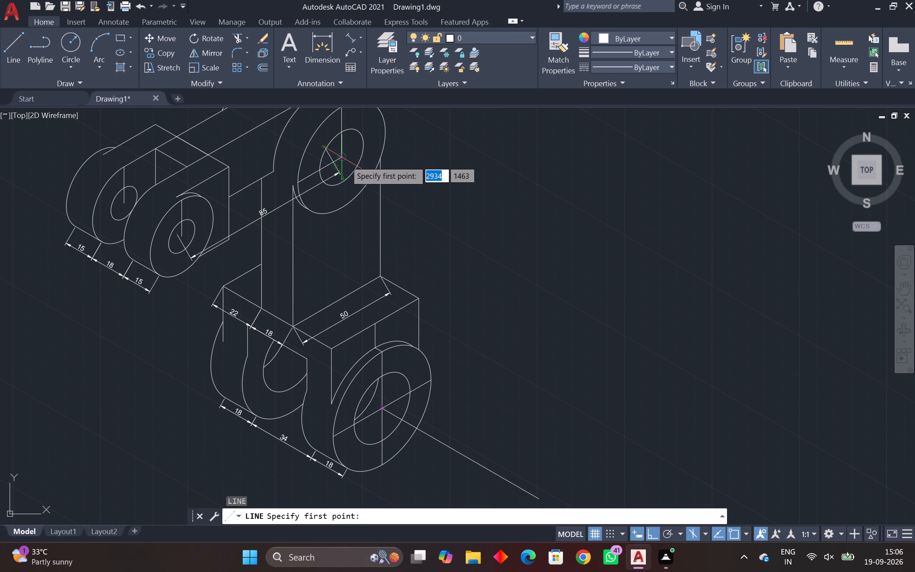
pyautogui.click(345, 161)
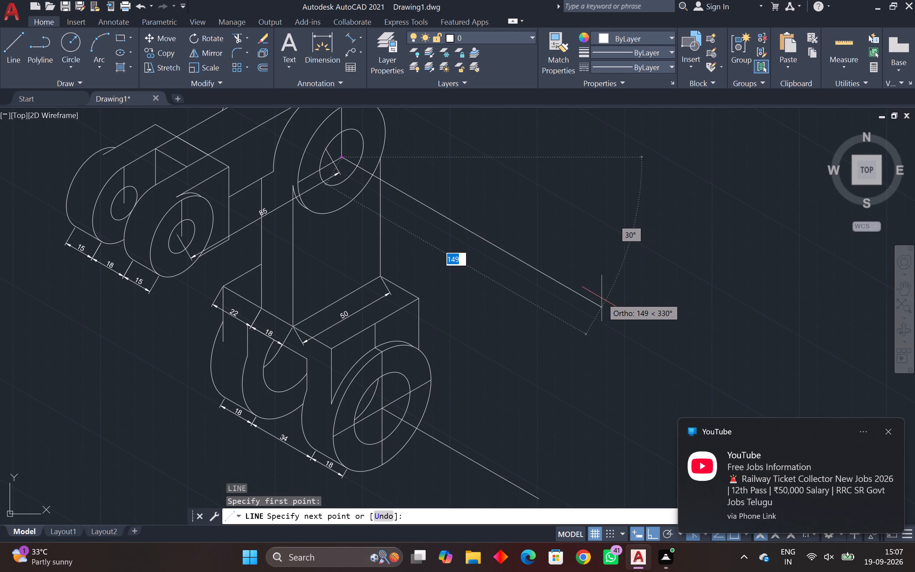
pyautogui.click(571, 289)
pyautogui.press('Escape')
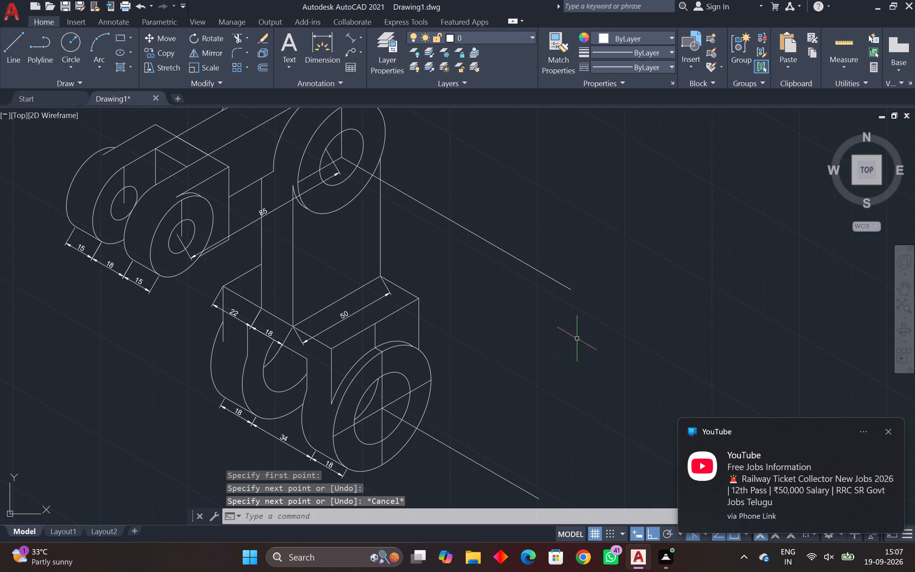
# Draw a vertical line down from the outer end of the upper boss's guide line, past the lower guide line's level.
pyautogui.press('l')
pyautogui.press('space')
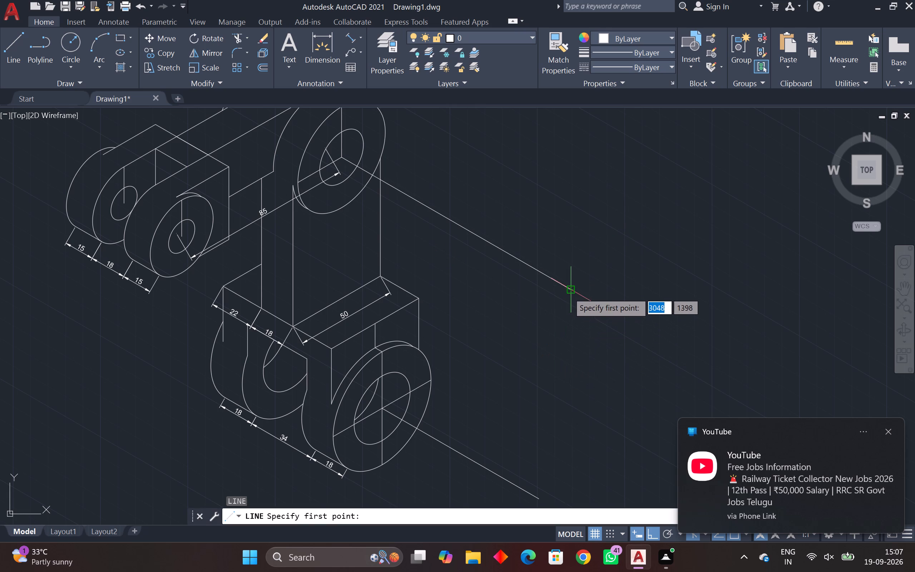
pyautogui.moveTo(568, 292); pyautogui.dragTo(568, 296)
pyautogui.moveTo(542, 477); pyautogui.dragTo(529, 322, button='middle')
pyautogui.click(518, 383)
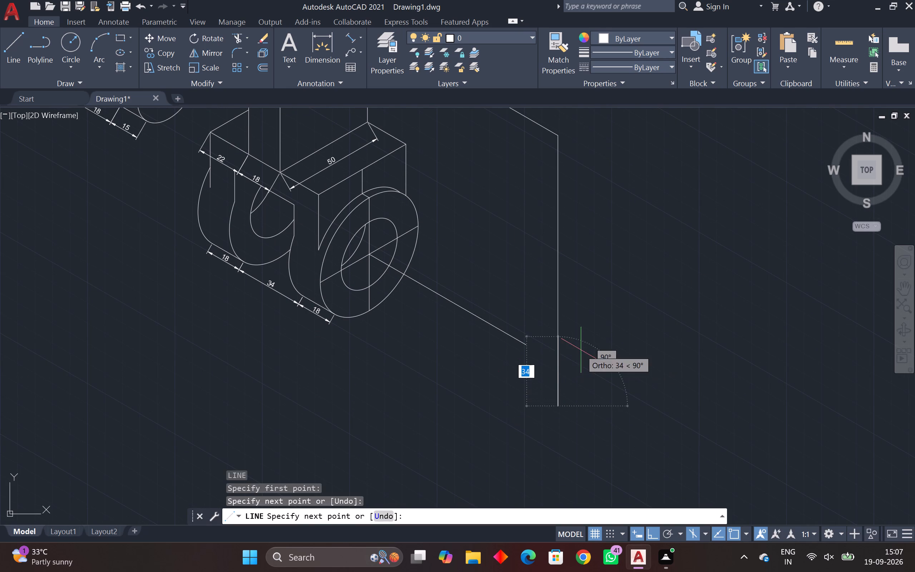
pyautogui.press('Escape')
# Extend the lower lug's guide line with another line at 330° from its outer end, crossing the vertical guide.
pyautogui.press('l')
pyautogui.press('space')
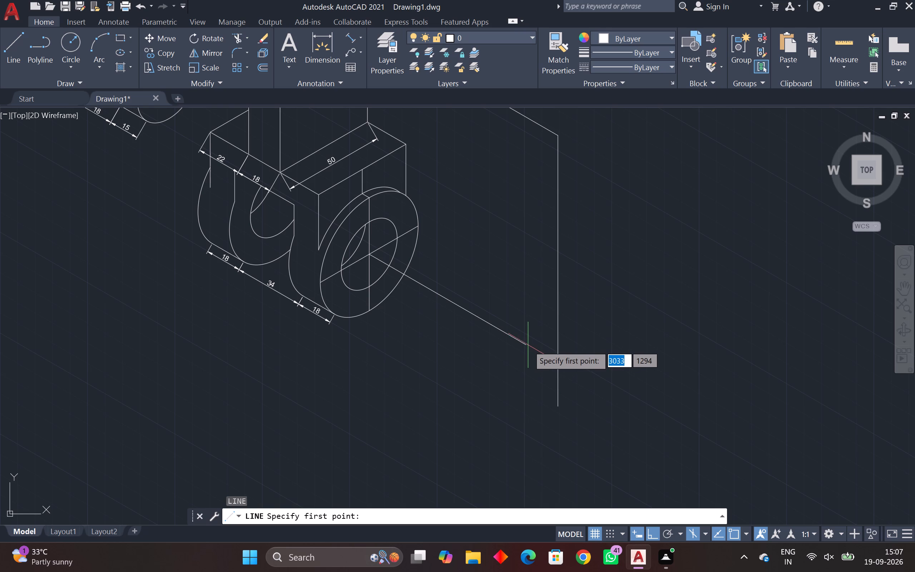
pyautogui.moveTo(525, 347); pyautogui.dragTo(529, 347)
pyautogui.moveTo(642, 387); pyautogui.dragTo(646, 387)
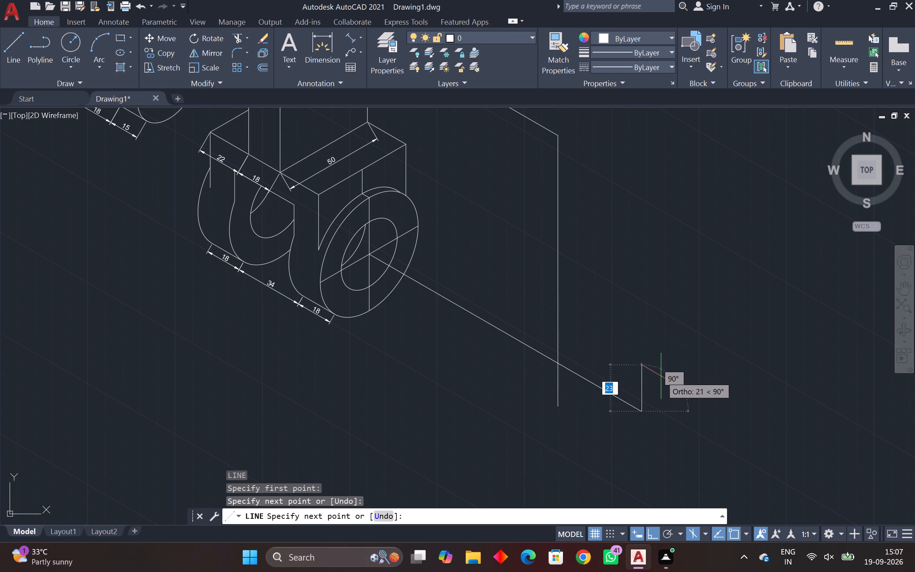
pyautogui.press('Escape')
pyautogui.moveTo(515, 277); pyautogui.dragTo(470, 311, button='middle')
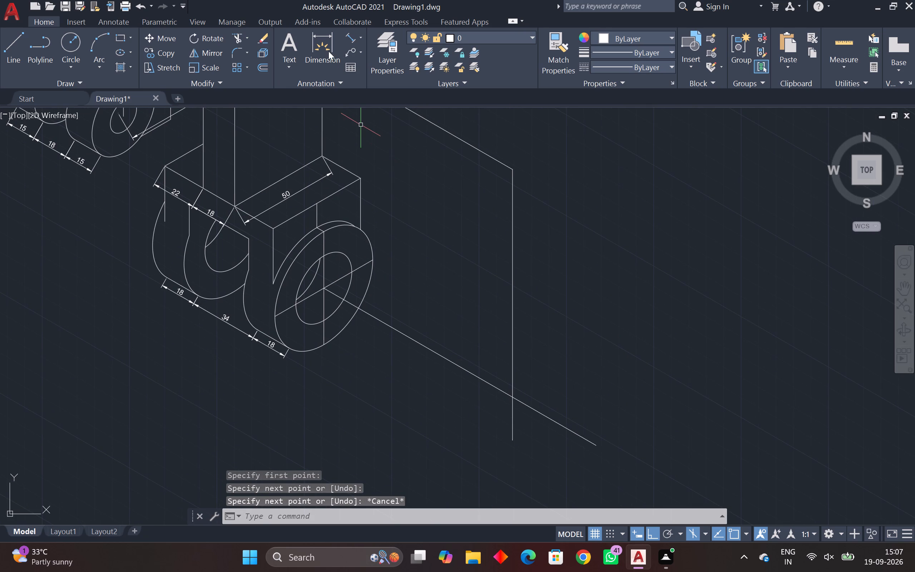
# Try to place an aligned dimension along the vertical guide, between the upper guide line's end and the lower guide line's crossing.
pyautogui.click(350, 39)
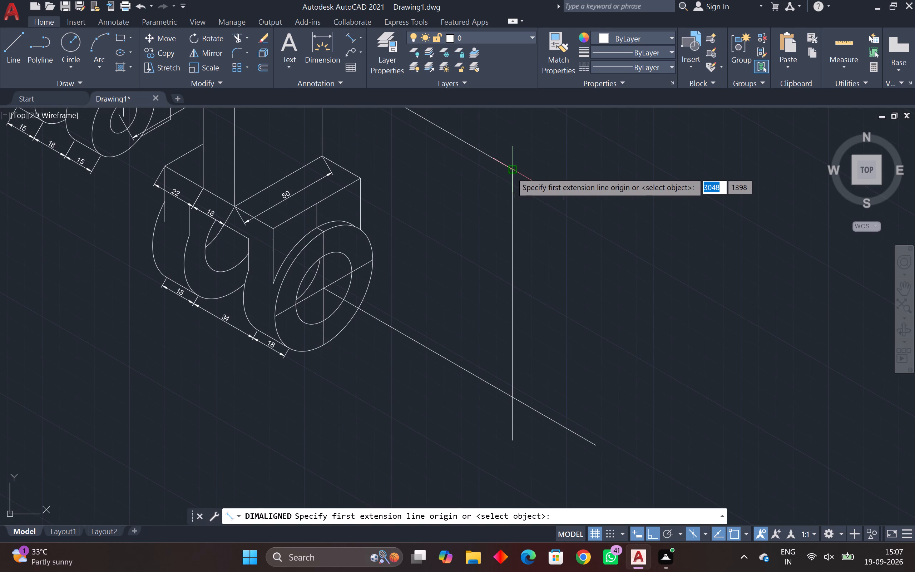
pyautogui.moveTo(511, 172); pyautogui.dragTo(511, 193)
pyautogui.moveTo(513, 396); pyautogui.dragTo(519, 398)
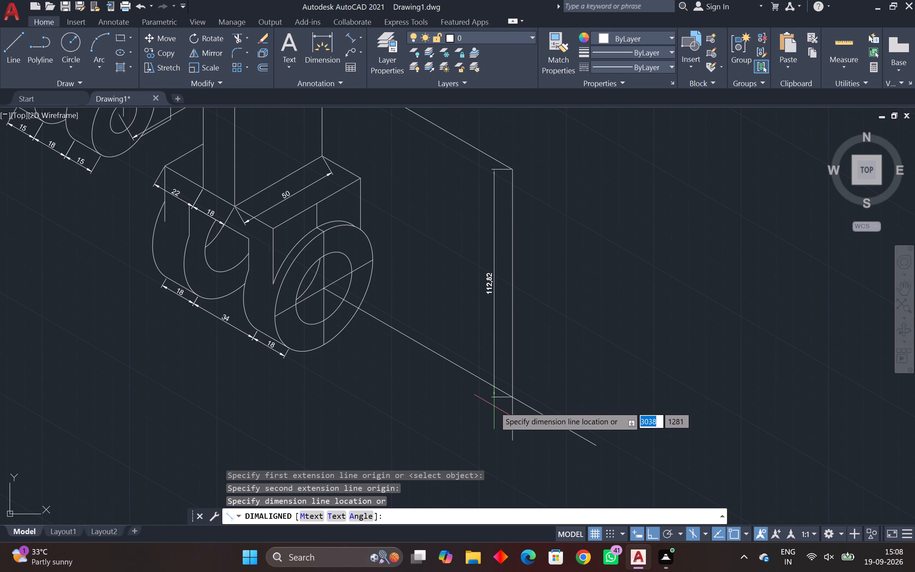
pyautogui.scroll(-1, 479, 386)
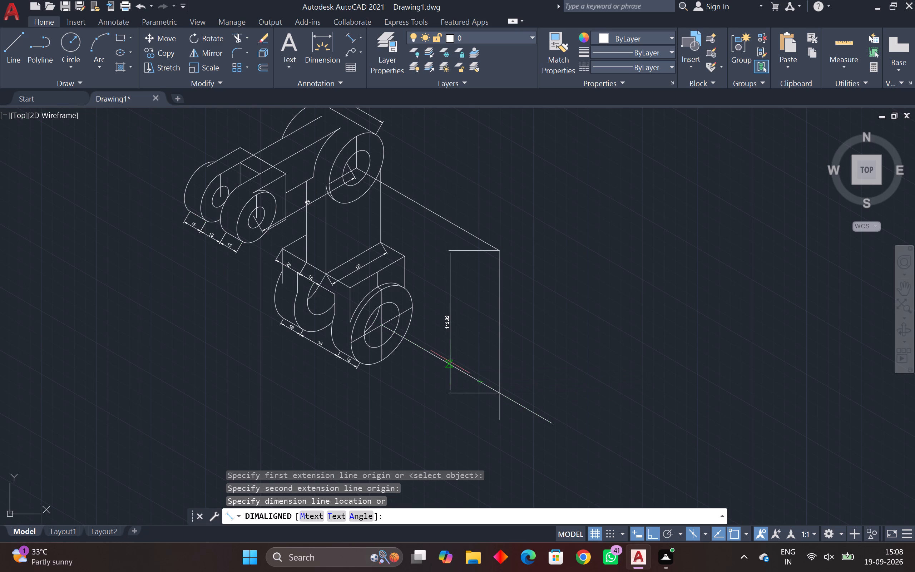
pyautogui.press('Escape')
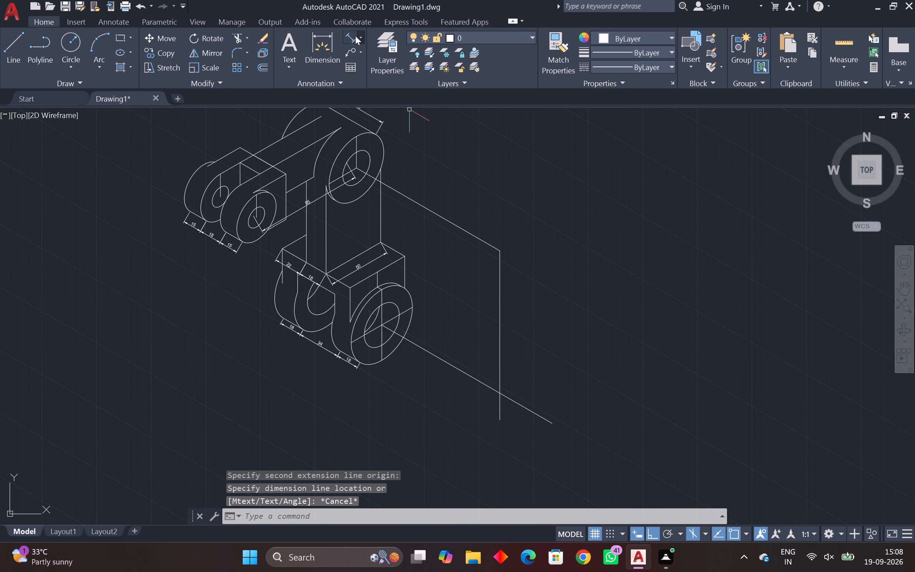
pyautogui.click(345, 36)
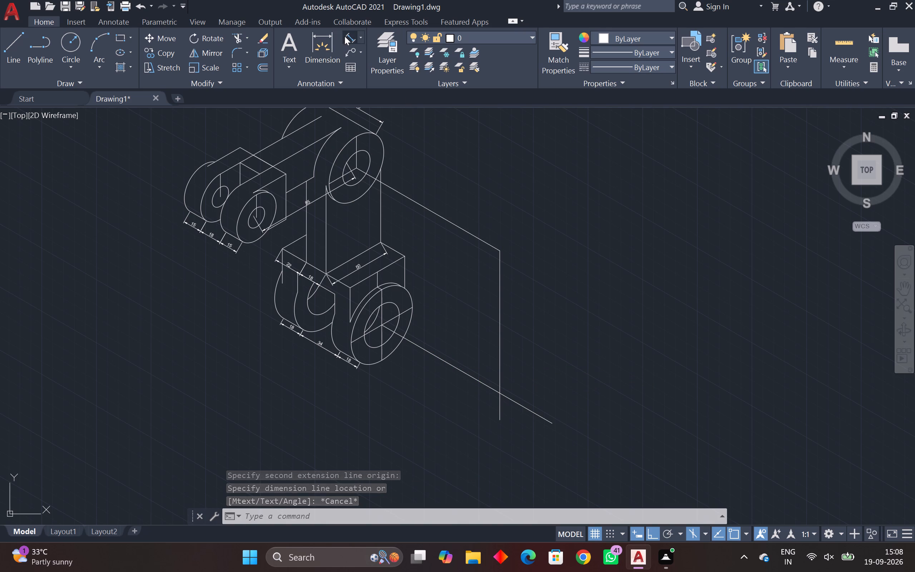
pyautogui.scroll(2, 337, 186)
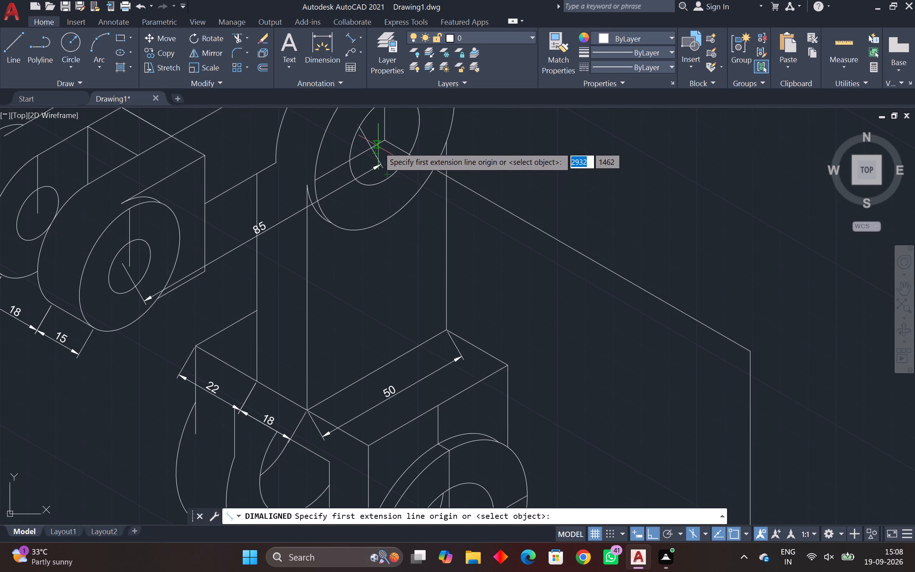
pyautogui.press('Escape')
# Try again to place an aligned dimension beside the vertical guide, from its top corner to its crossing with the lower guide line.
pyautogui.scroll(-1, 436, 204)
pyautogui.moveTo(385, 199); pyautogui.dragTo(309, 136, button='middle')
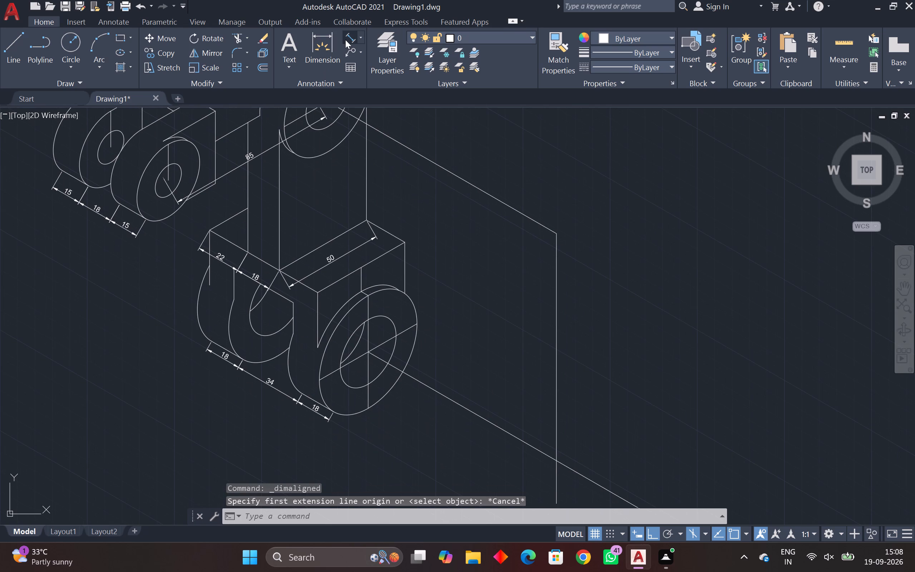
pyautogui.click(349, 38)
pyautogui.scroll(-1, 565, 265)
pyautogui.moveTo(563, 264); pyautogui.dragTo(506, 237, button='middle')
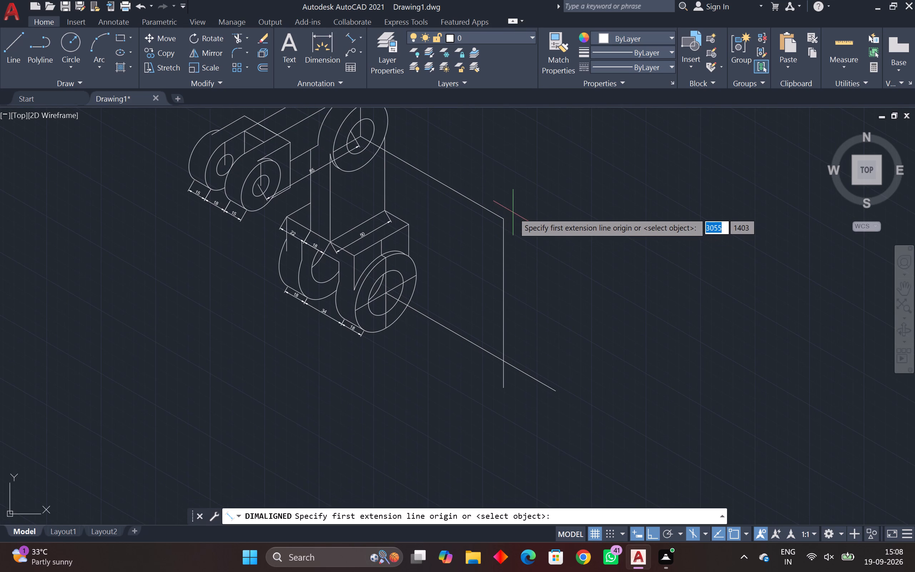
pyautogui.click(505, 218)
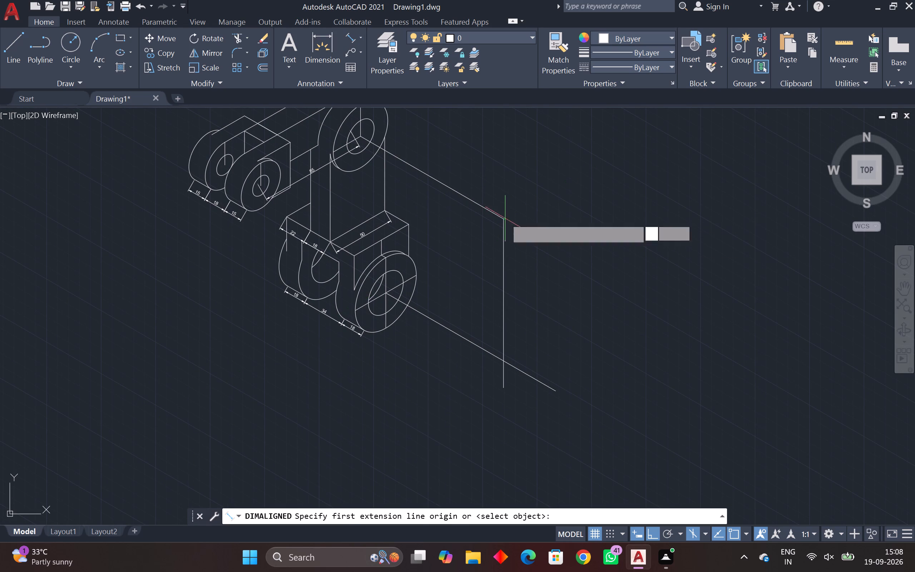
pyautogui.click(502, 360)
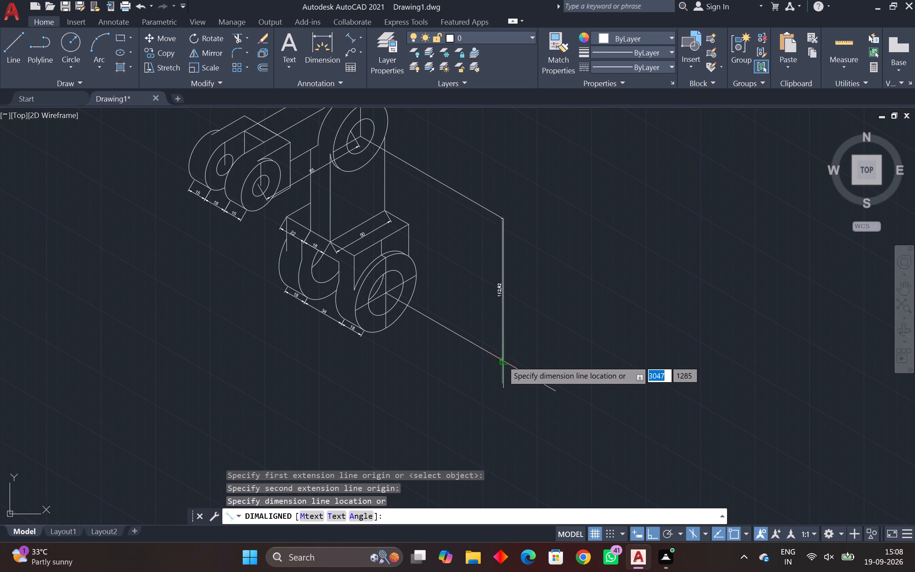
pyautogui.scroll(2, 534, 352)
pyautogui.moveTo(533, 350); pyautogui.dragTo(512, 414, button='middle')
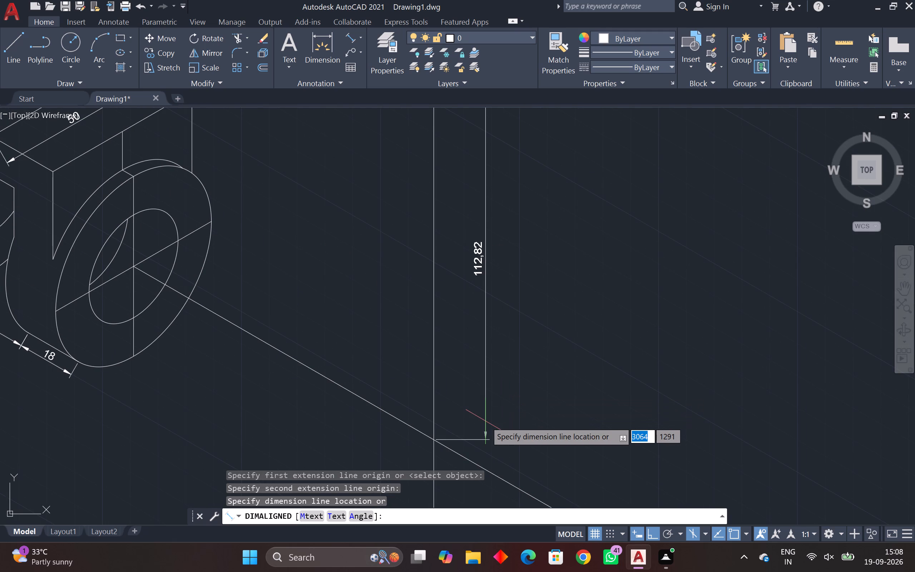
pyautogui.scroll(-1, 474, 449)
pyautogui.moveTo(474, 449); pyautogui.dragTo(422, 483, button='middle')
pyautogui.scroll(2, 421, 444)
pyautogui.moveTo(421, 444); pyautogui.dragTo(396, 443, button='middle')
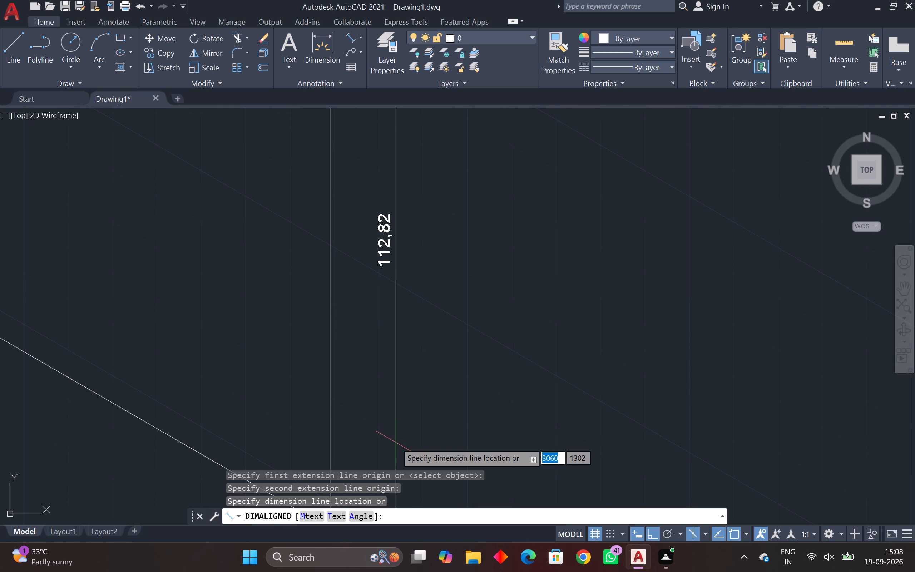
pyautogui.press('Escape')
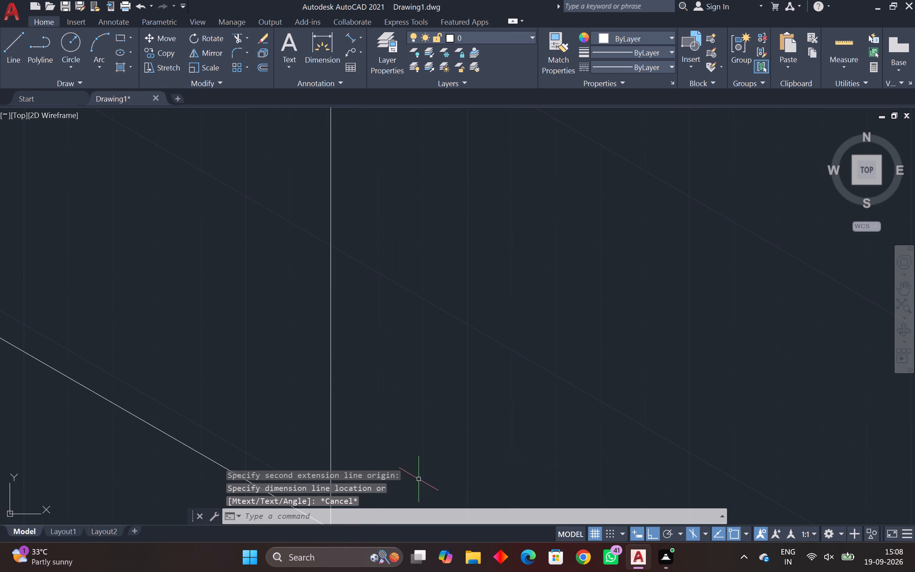
# Delete the vertical guide line and all the 330° guide lines extending from the two hole centres.
pyautogui.scroll(-2, 419, 479)
pyautogui.moveTo(421, 468); pyautogui.dragTo(498, 394, button='middle')
pyautogui.scroll(-1, 498, 394)
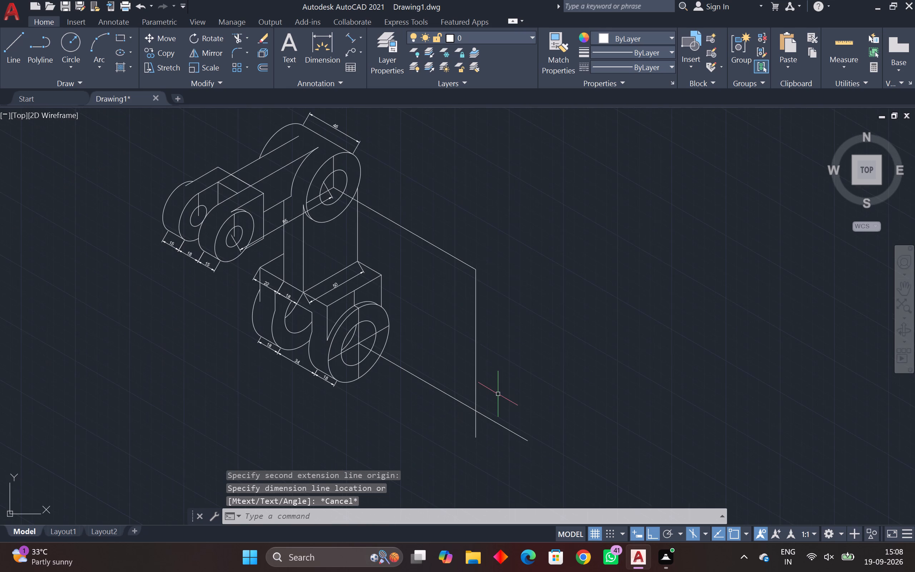
pyautogui.moveTo(498, 394); pyautogui.dragTo(456, 418, button='middle')
pyautogui.moveTo(460, 293); pyautogui.dragTo(422, 349)
pyautogui.click(385, 425)
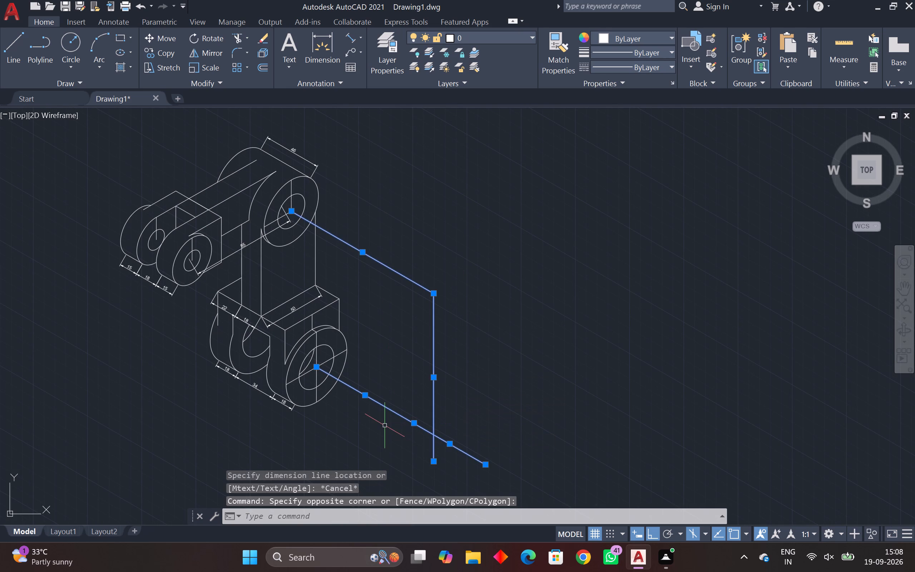
pyautogui.press('Delete')
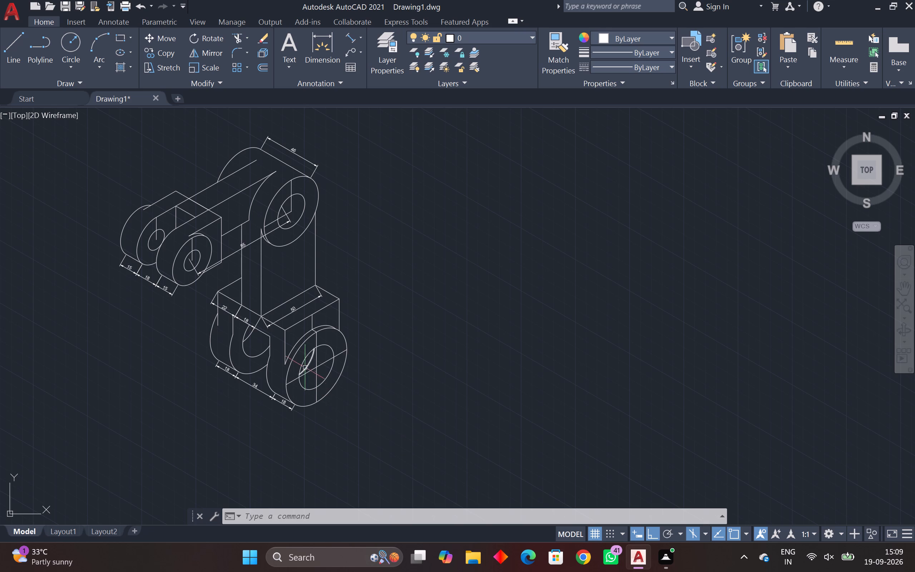
# Delete the crossing centre lines on the face of the lower front lug.
pyautogui.click(317, 368)
pyautogui.click(326, 361)
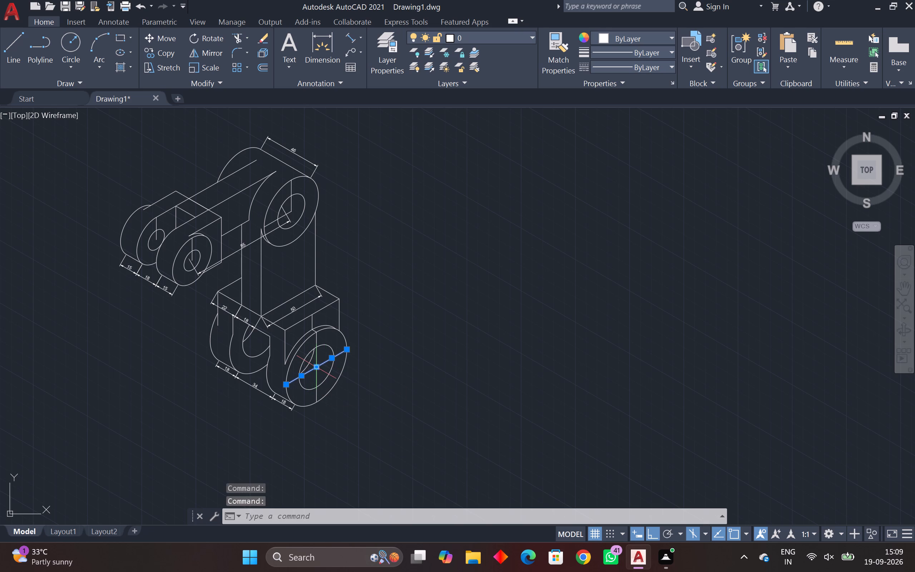
pyautogui.click(317, 362)
pyautogui.click(318, 379)
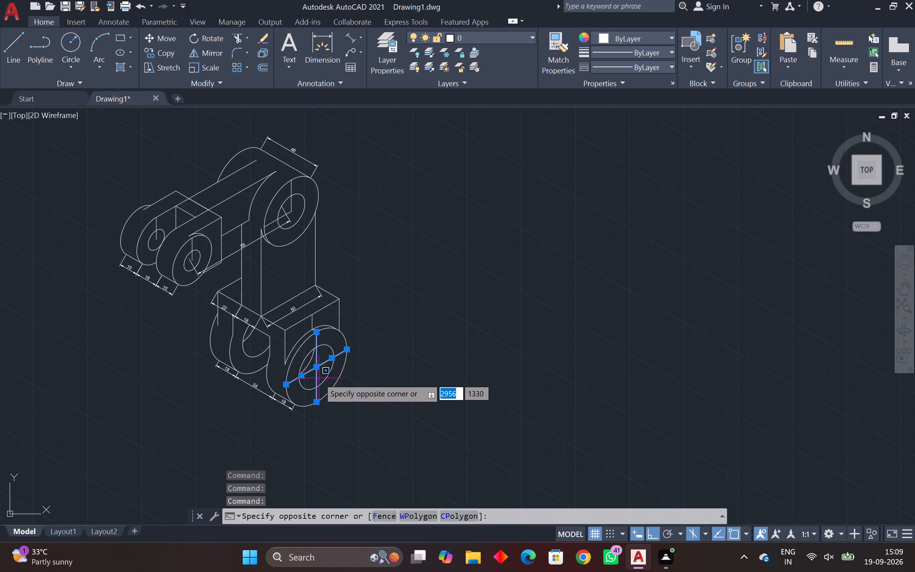
pyautogui.press('Delete')
pyautogui.press('Escape')
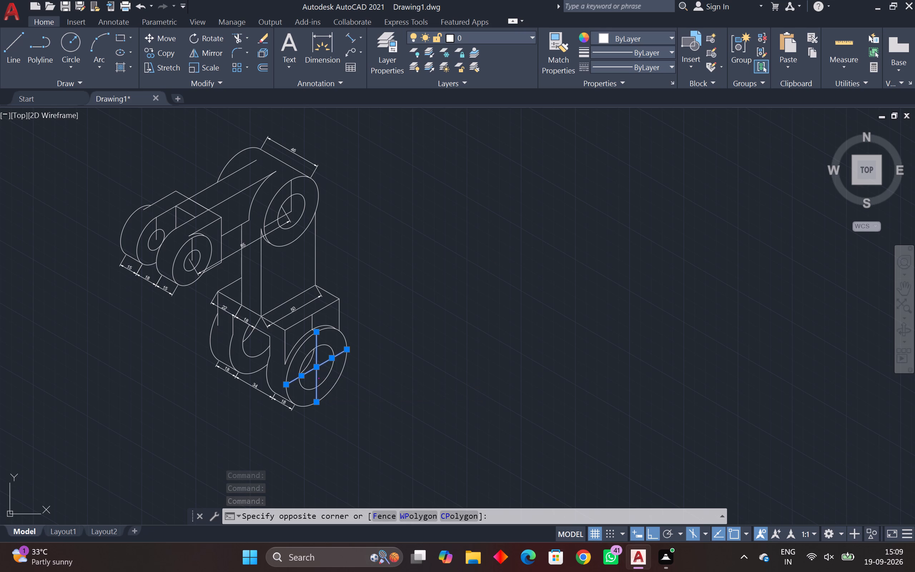
pyautogui.press('Delete')
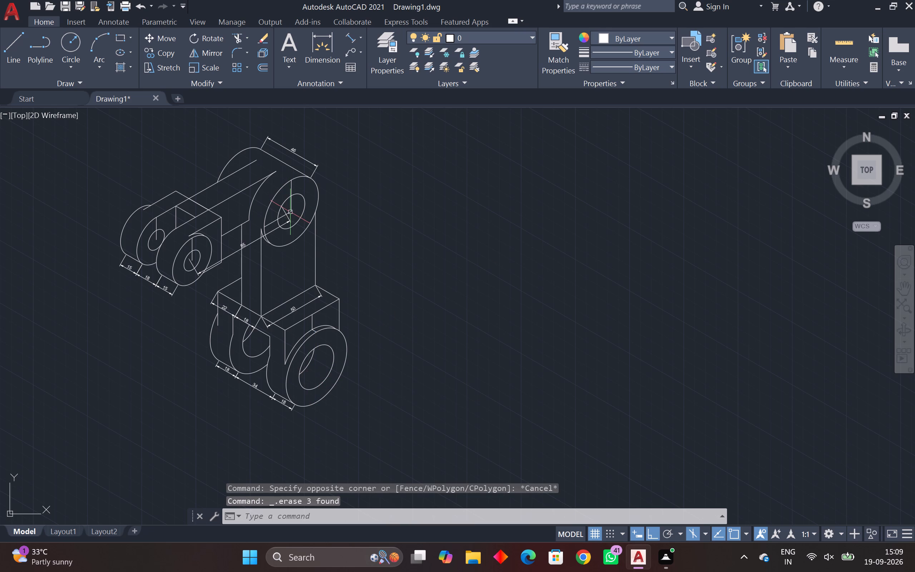
# Delete the two centre line segments on the upper boss's front face.
pyautogui.click(290, 212)
pyautogui.click(293, 205)
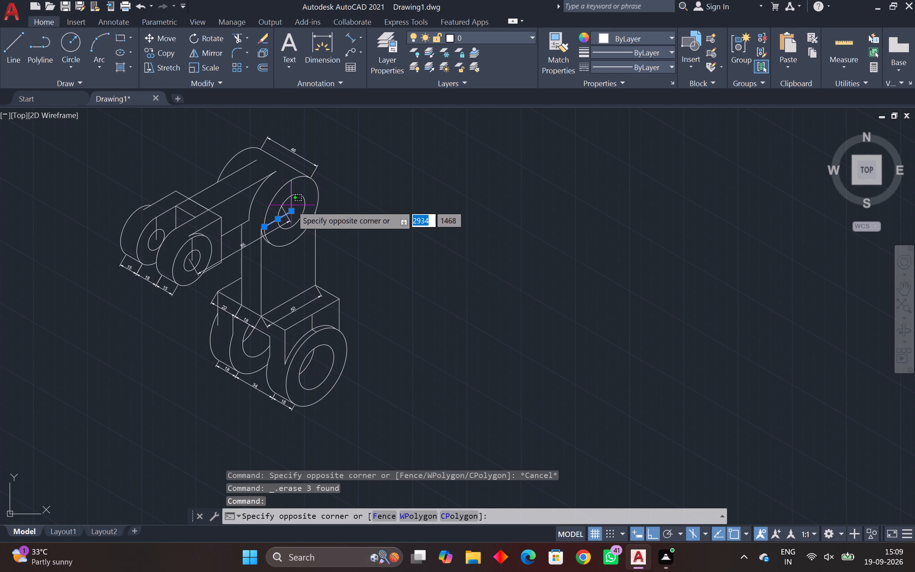
pyautogui.click(288, 206)
pyautogui.press('Delete')
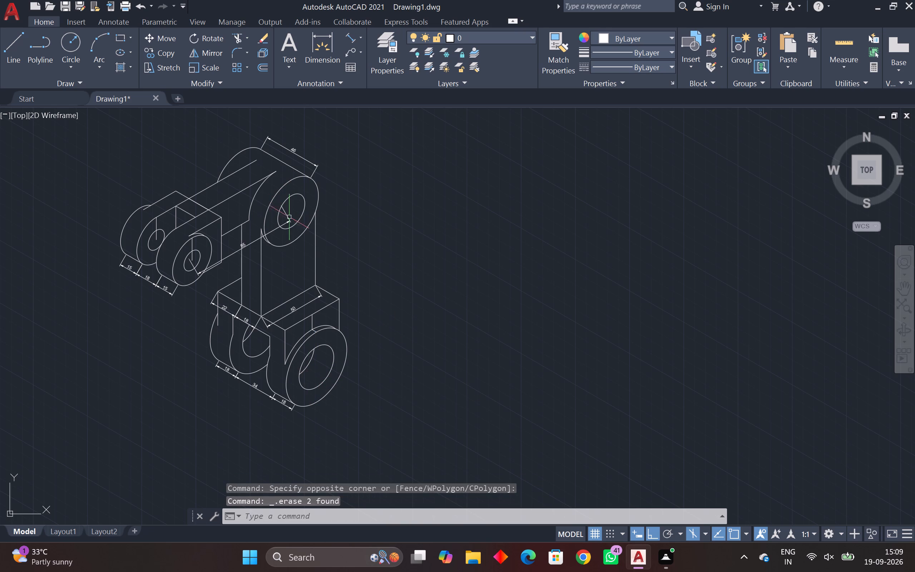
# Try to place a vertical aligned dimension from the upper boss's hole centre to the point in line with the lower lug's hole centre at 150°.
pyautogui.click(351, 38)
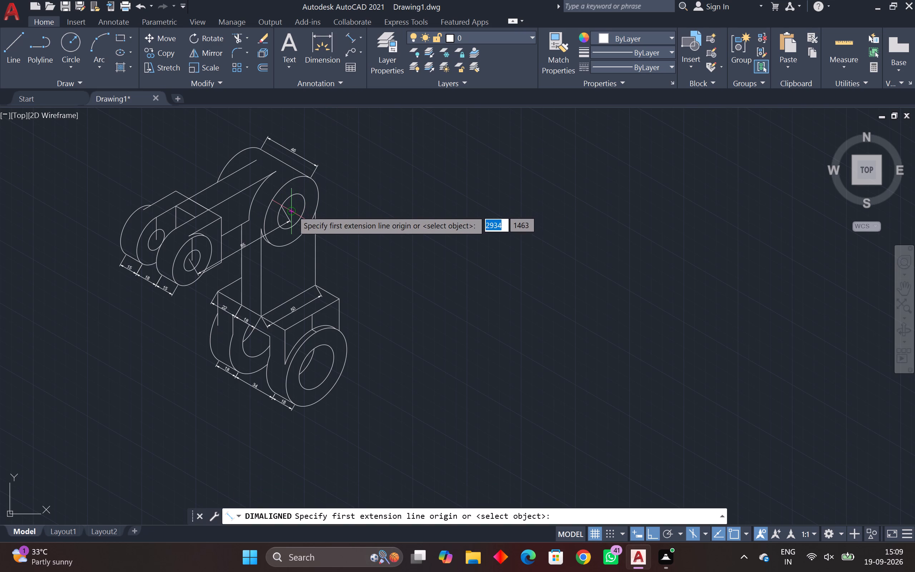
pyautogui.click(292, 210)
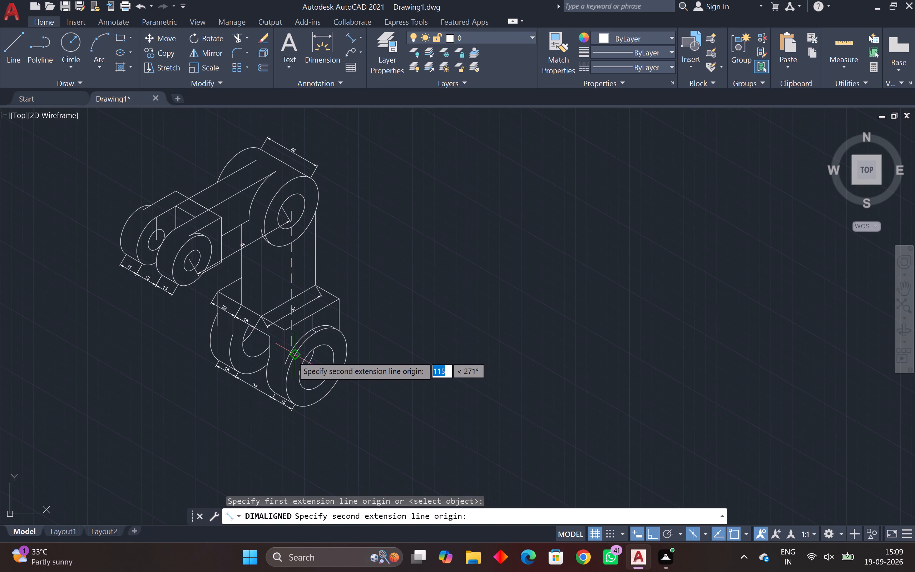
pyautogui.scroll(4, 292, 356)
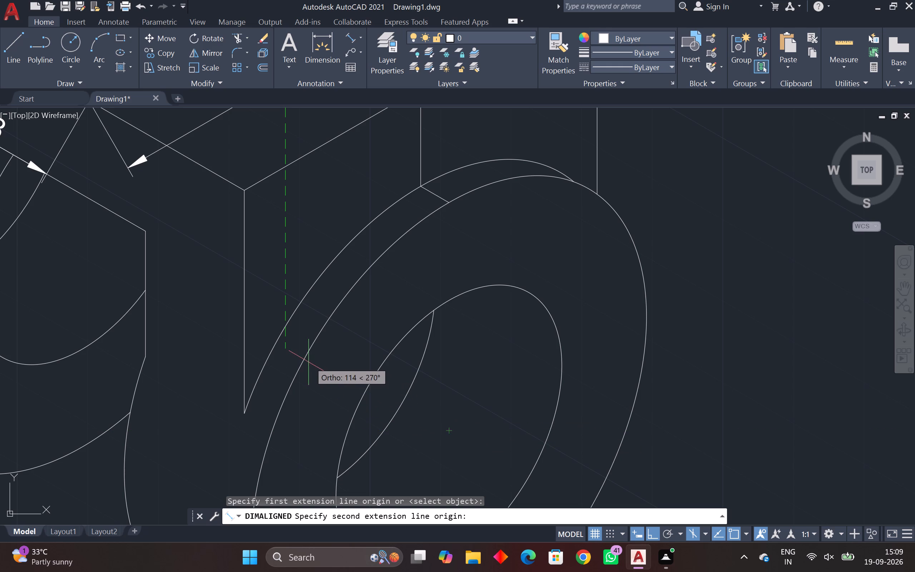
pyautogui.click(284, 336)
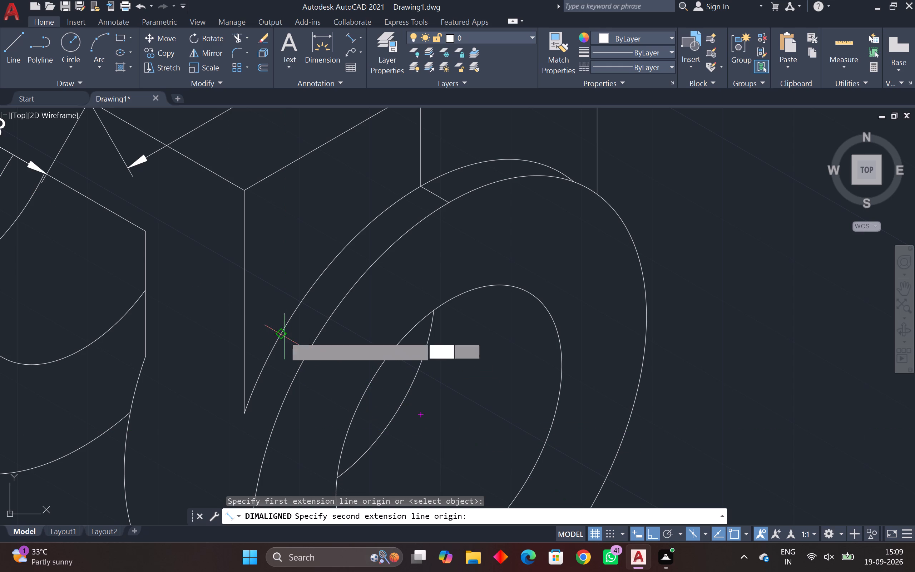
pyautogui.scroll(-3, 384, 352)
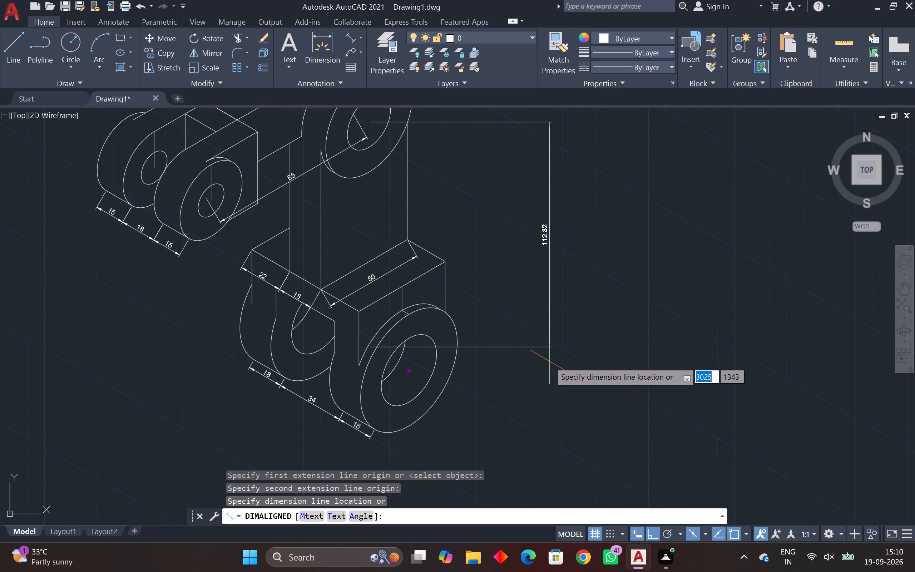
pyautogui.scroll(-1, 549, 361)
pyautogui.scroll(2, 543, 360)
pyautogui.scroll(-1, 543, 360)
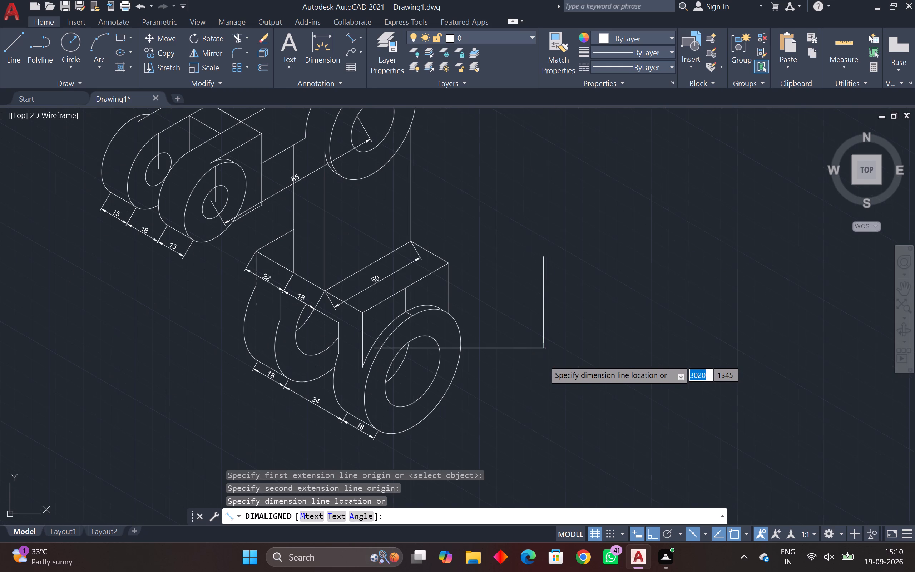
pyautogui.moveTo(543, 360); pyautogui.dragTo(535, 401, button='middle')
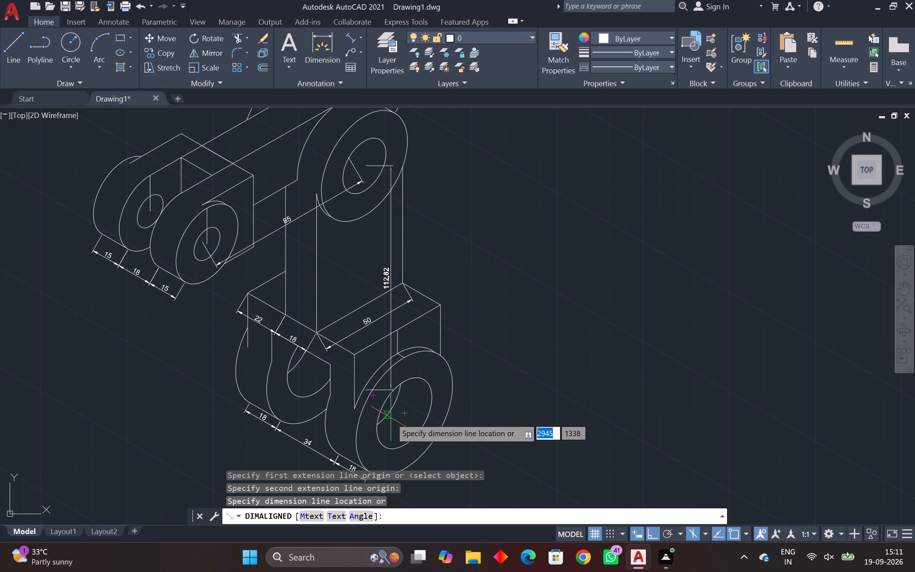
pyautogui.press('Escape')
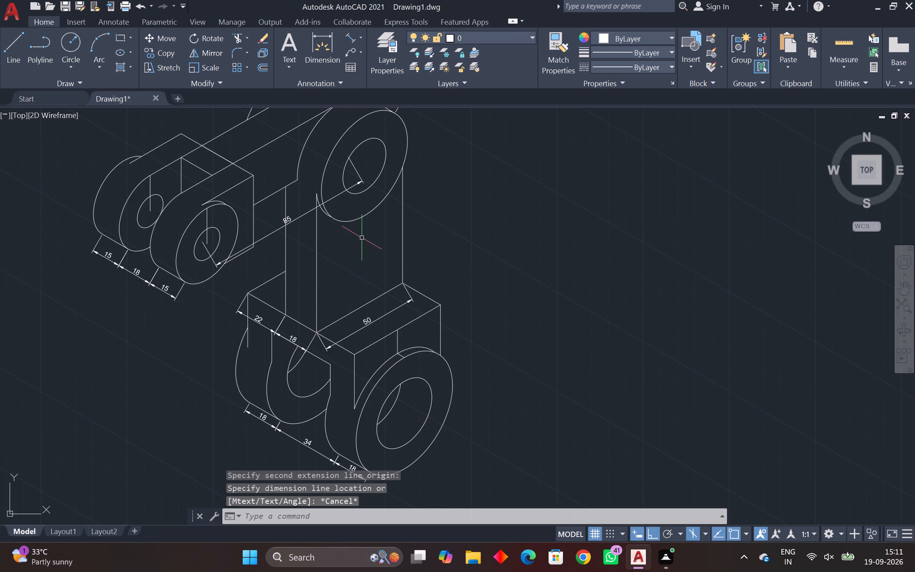
# Draw a line from the upper boss's hole centre 110 straight down, continuing at 330° to the lower front lug's hole centre.
pyautogui.write('l')
pyautogui.press('space')
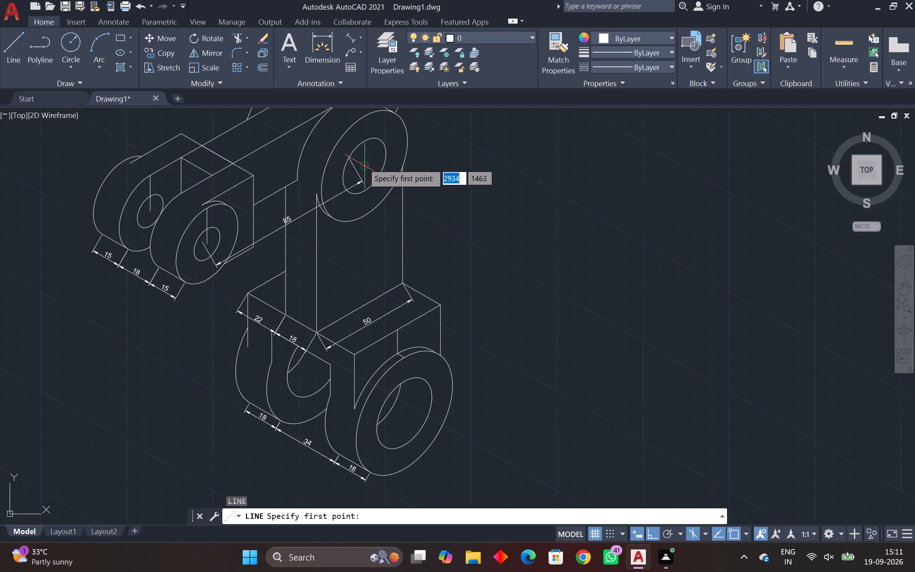
pyautogui.click(363, 163)
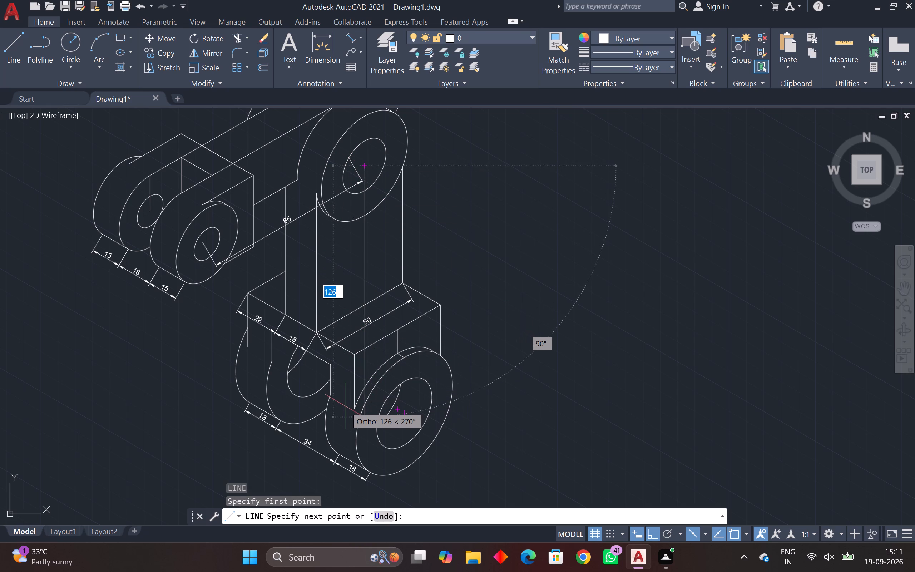
pyautogui.write('110')
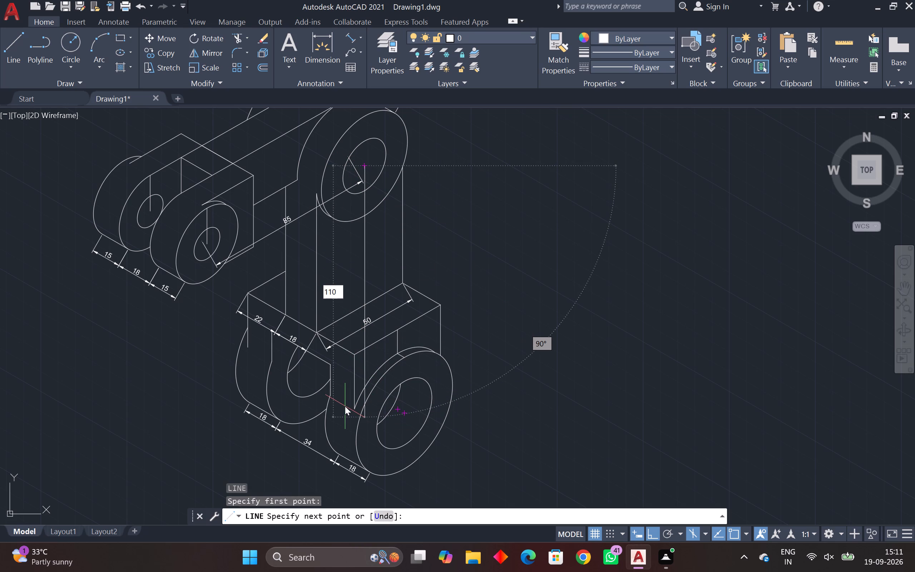
pyautogui.press('Return')
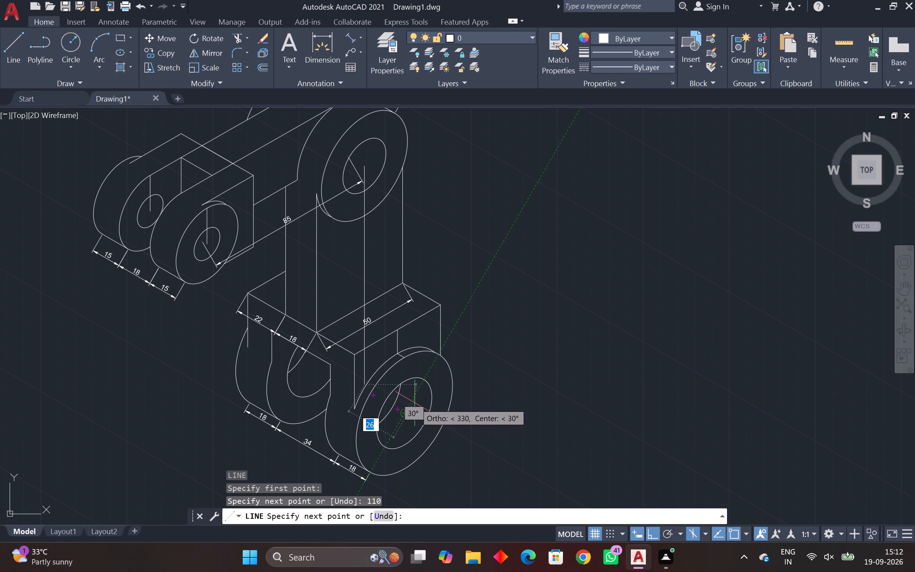
pyautogui.scroll(3, 411, 403)
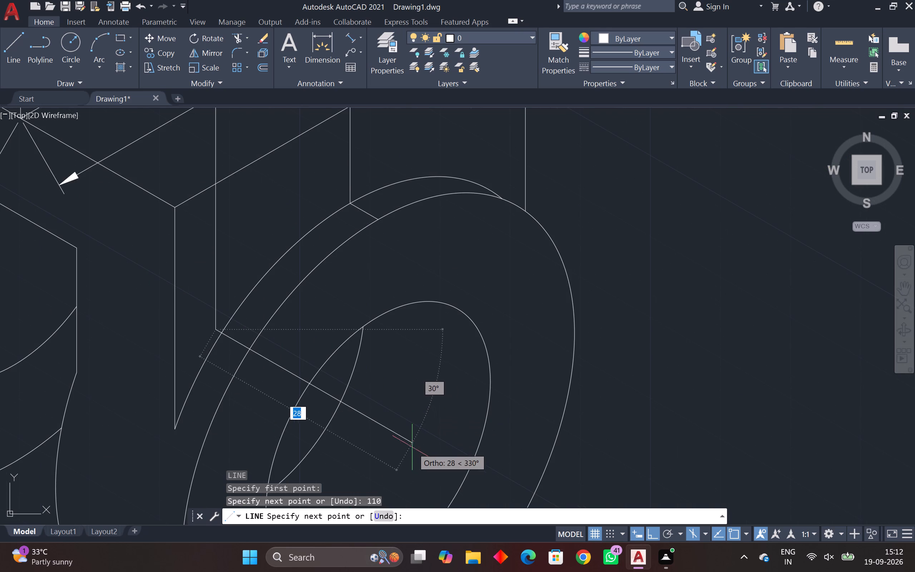
pyautogui.scroll(-2, 411, 433)
pyautogui.moveTo(413, 431); pyautogui.dragTo(422, 411, button='middle')
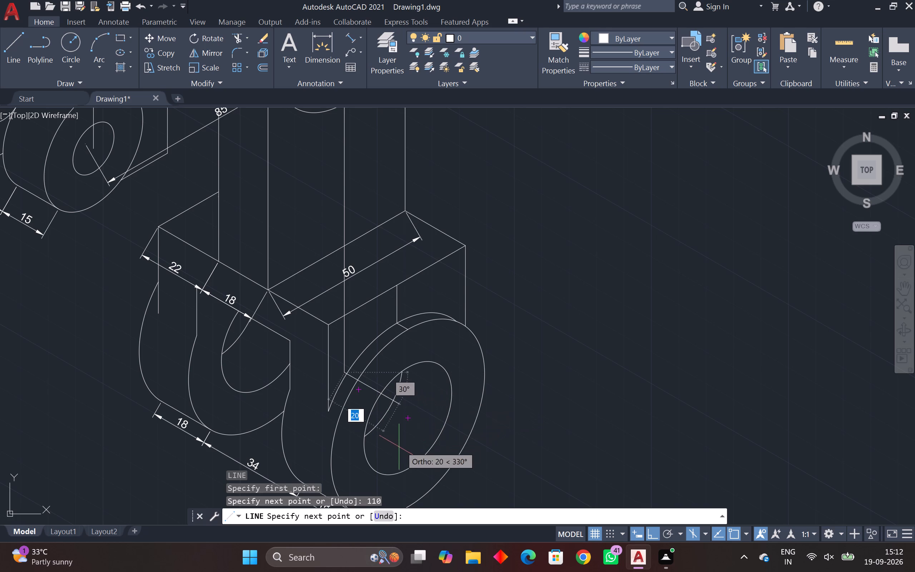
pyautogui.click(412, 412)
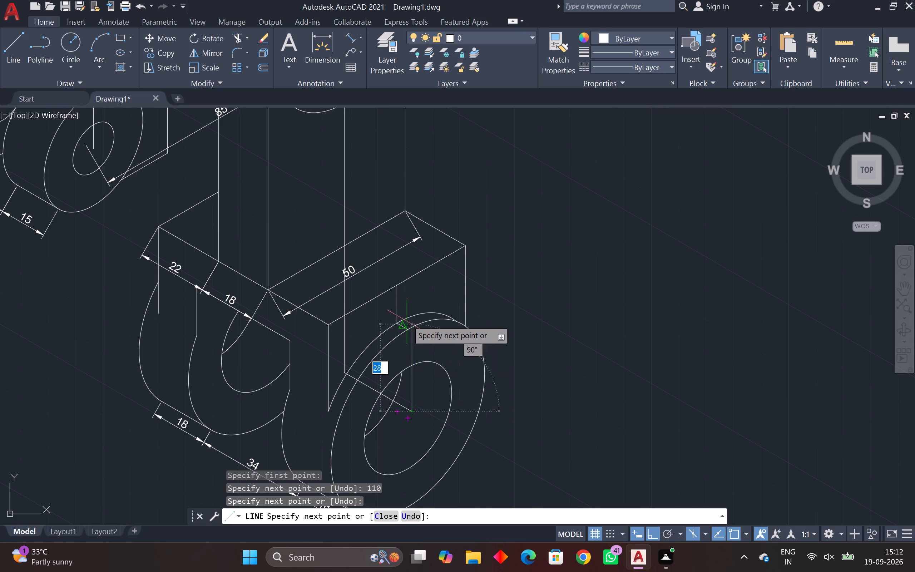
pyautogui.scroll(-2, 448, 248)
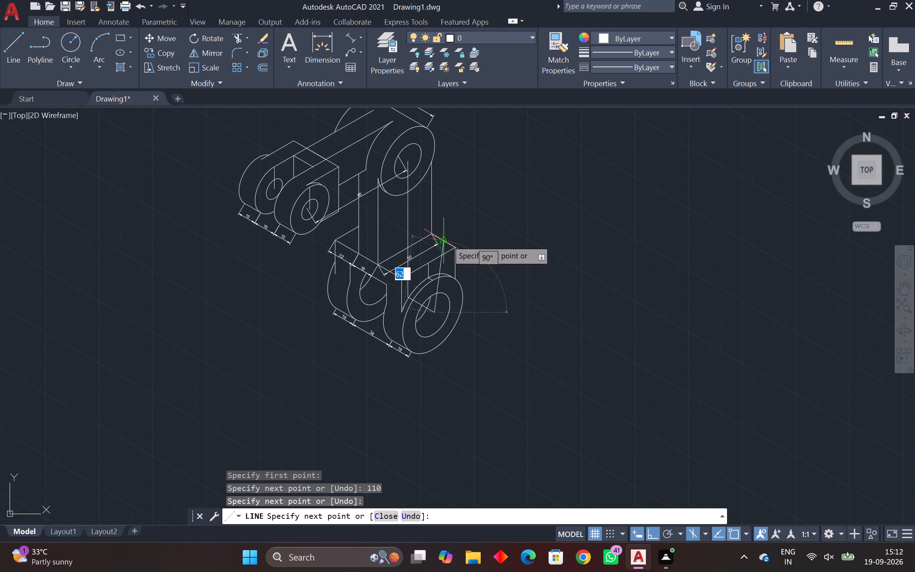
pyautogui.press('Escape')
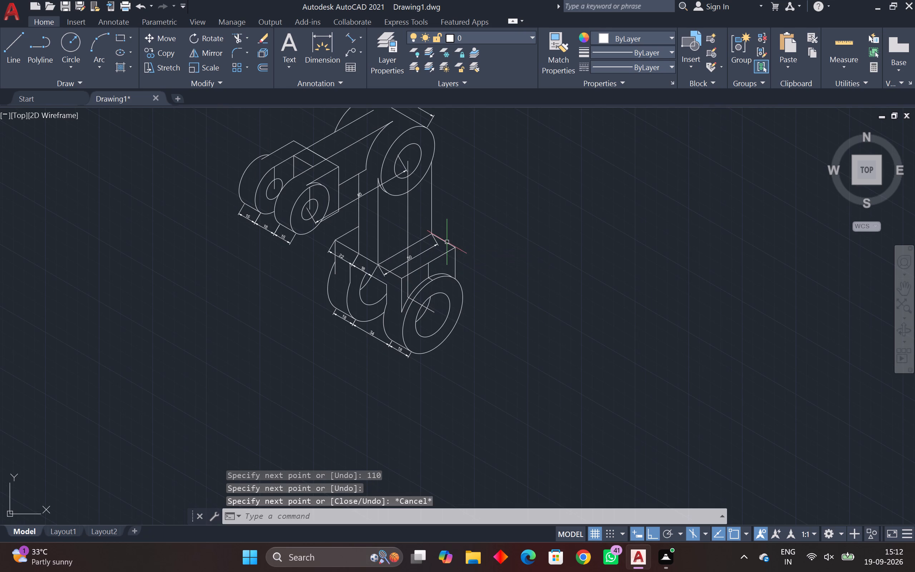
pyautogui.press('Escape')
pyautogui.press('Escape')
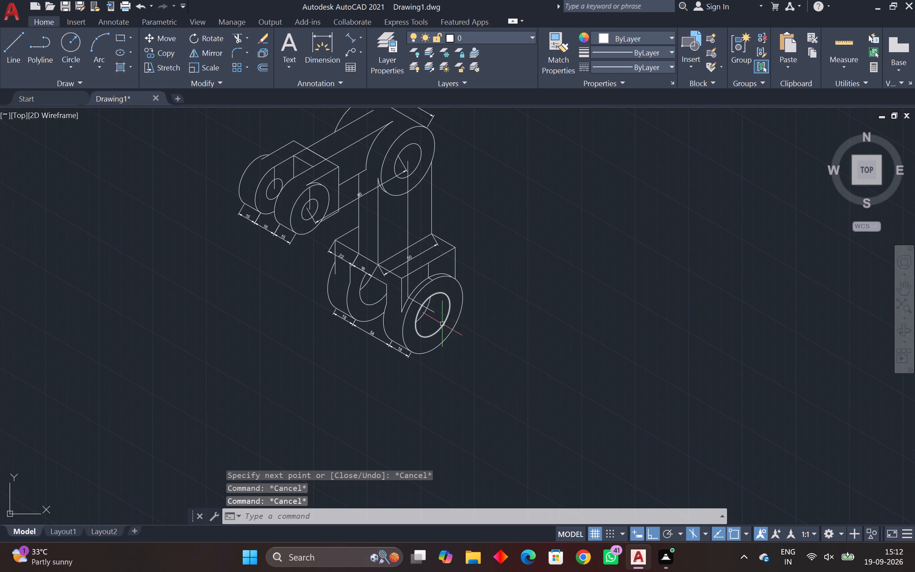
# Draw a line about 79 long at 150° from the lower end of the vertical 110 line, extending past the rear lug.
pyautogui.write('l')
pyautogui.press('space')
pyautogui.scroll(2, 411, 310)
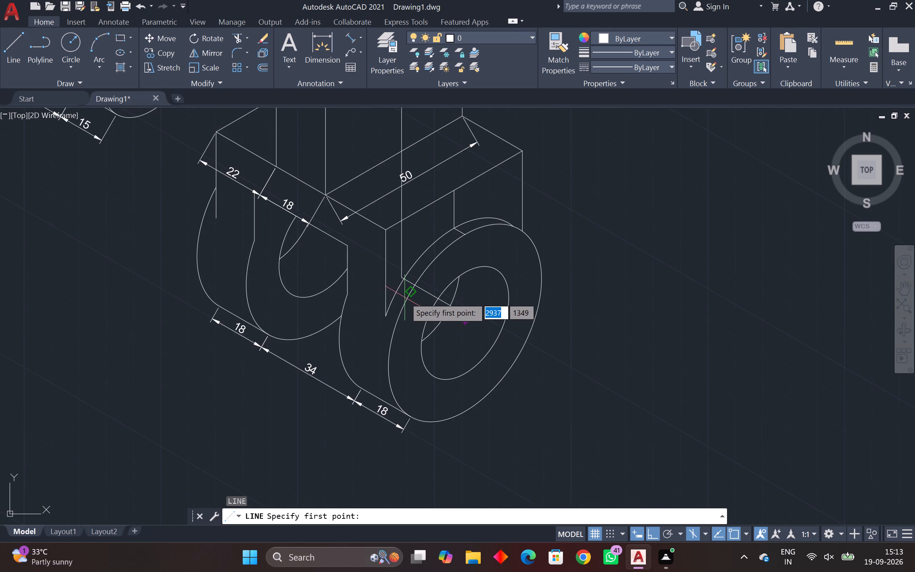
pyautogui.scroll(2, 405, 297)
pyautogui.click(393, 247)
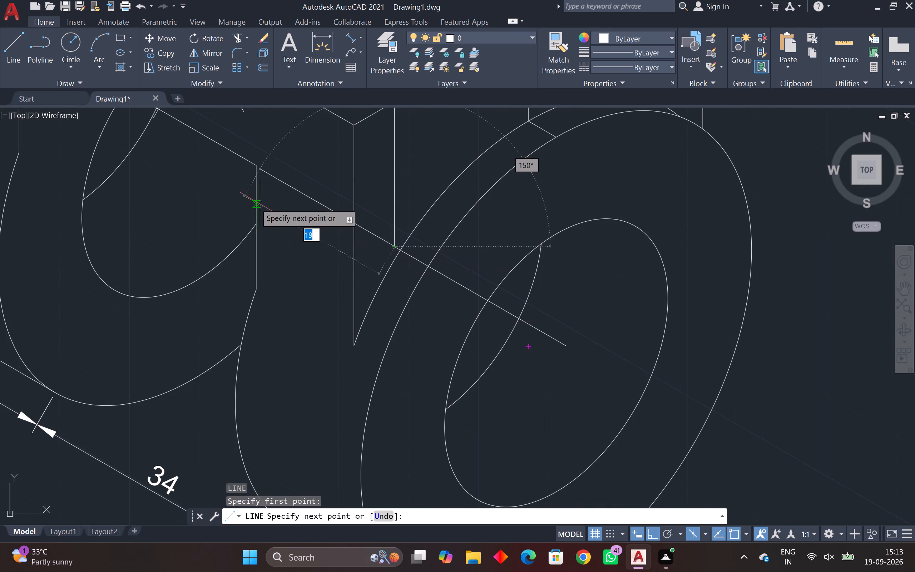
pyautogui.scroll(-2, 251, 201)
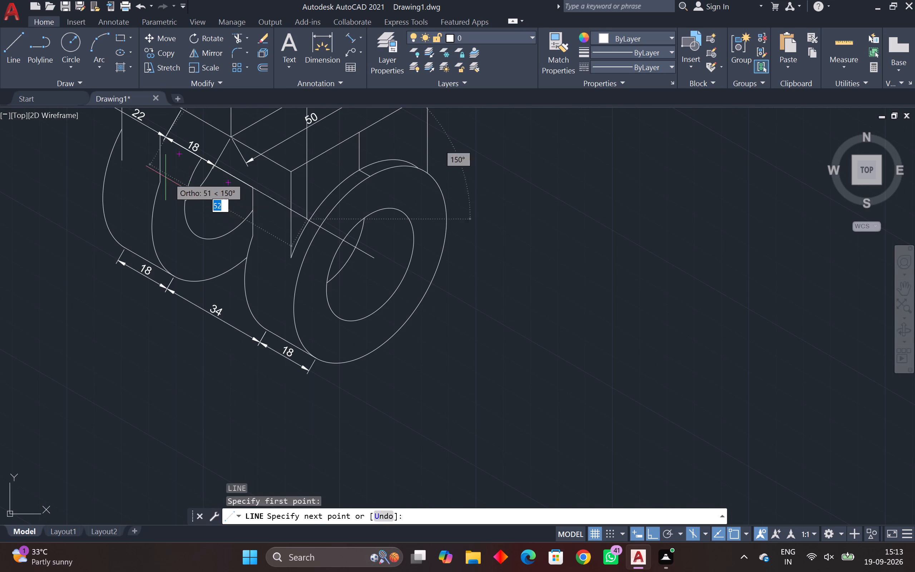
pyautogui.click(90, 136)
pyautogui.scroll(-2, 105, 155)
pyautogui.moveTo(105, 155); pyautogui.dragTo(164, 236, button='middle')
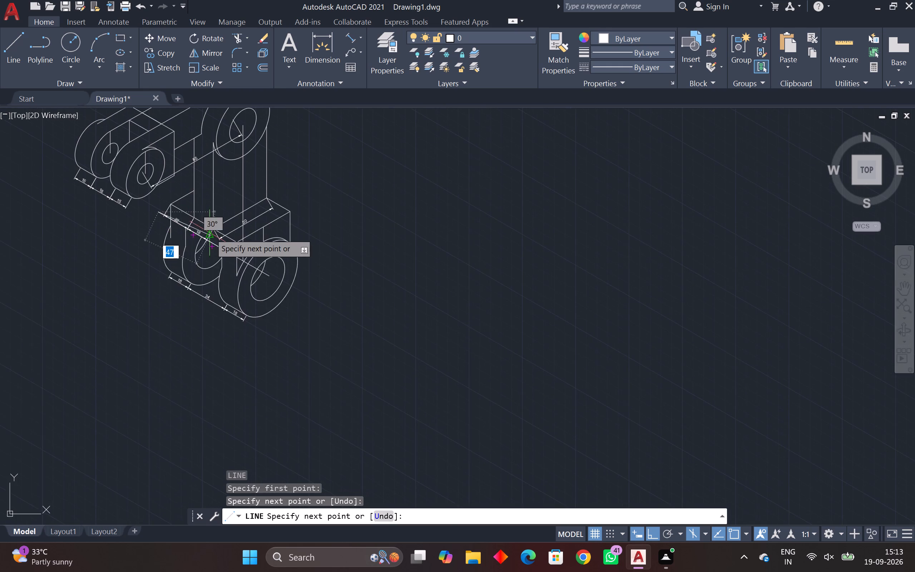
pyautogui.scroll(3, 210, 233)
pyautogui.scroll(4, 229, 280)
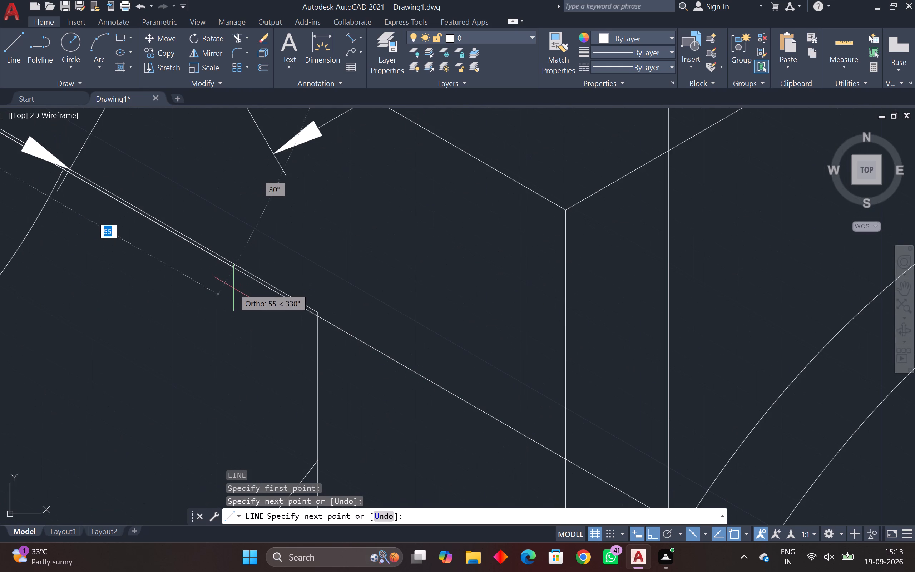
pyautogui.scroll(1, 234, 289)
pyautogui.scroll(-3, 250, 304)
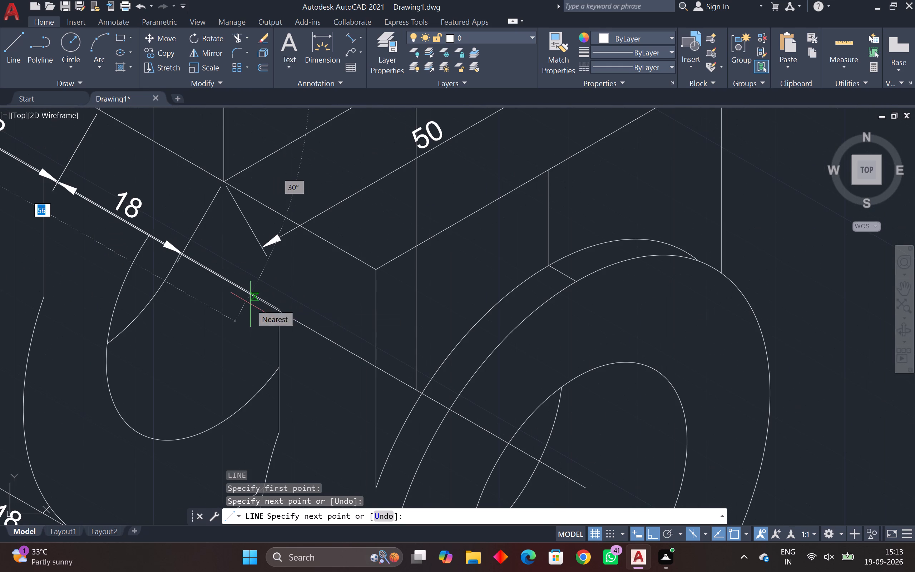
pyautogui.press('Escape')
pyautogui.press('Escape')
pyautogui.scroll(-1, 257, 327)
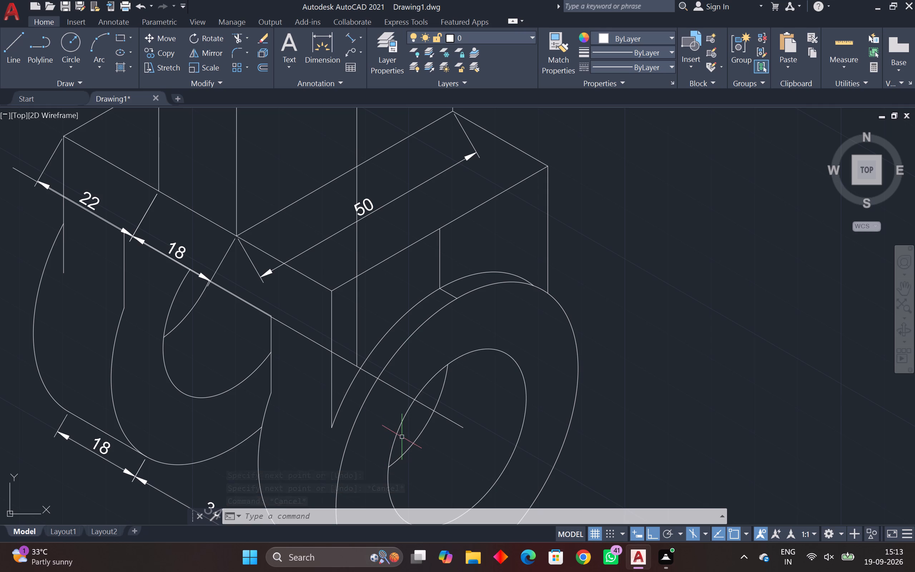
pyautogui.moveTo(402, 437); pyautogui.dragTo(385, 451)
pyautogui.press('Escape')
pyautogui.press('Escape')
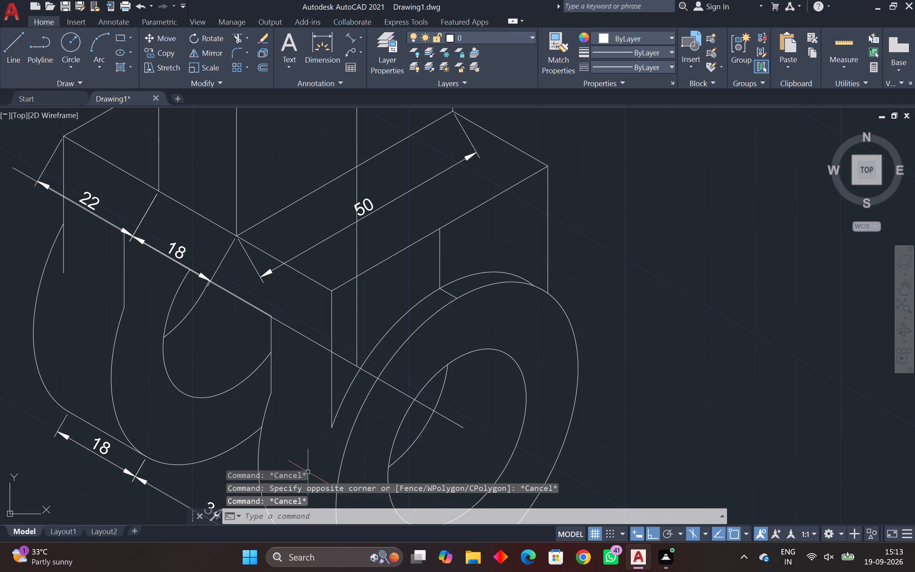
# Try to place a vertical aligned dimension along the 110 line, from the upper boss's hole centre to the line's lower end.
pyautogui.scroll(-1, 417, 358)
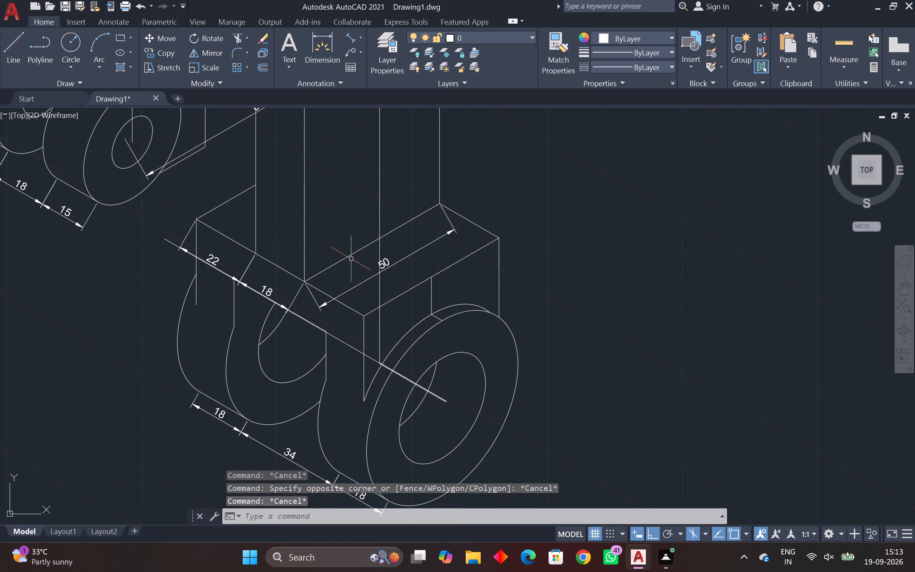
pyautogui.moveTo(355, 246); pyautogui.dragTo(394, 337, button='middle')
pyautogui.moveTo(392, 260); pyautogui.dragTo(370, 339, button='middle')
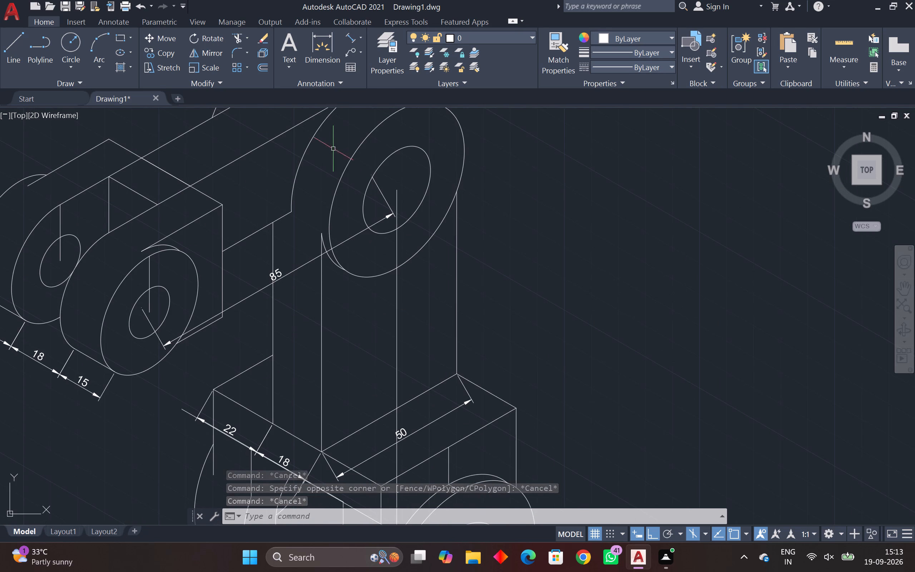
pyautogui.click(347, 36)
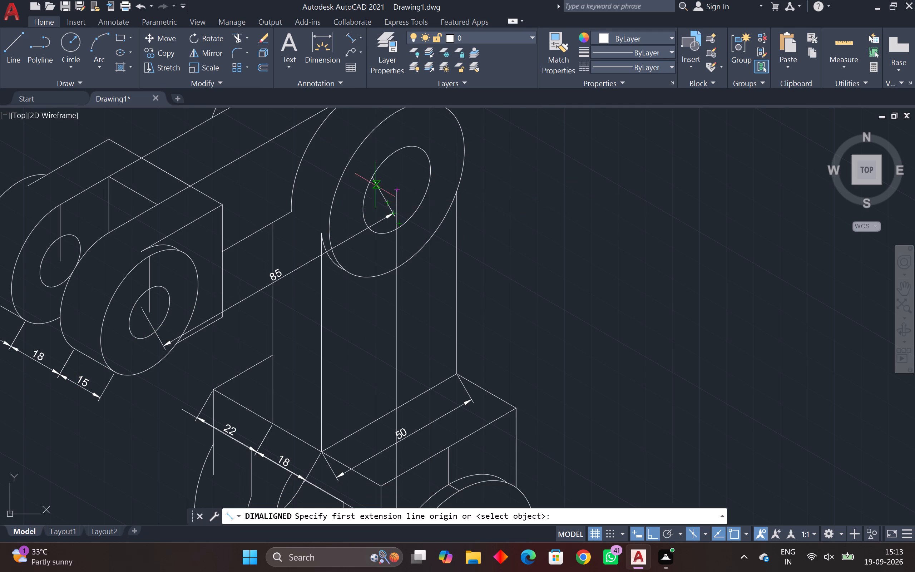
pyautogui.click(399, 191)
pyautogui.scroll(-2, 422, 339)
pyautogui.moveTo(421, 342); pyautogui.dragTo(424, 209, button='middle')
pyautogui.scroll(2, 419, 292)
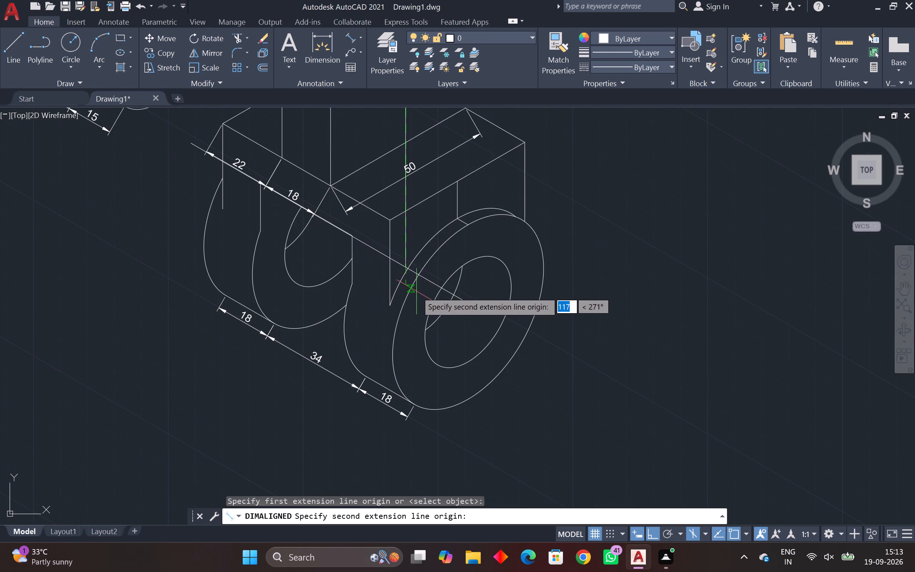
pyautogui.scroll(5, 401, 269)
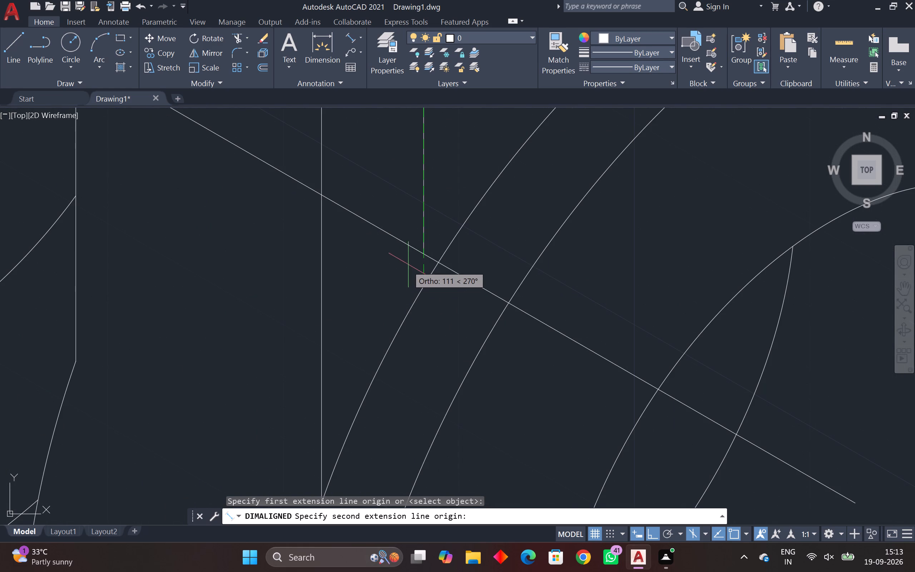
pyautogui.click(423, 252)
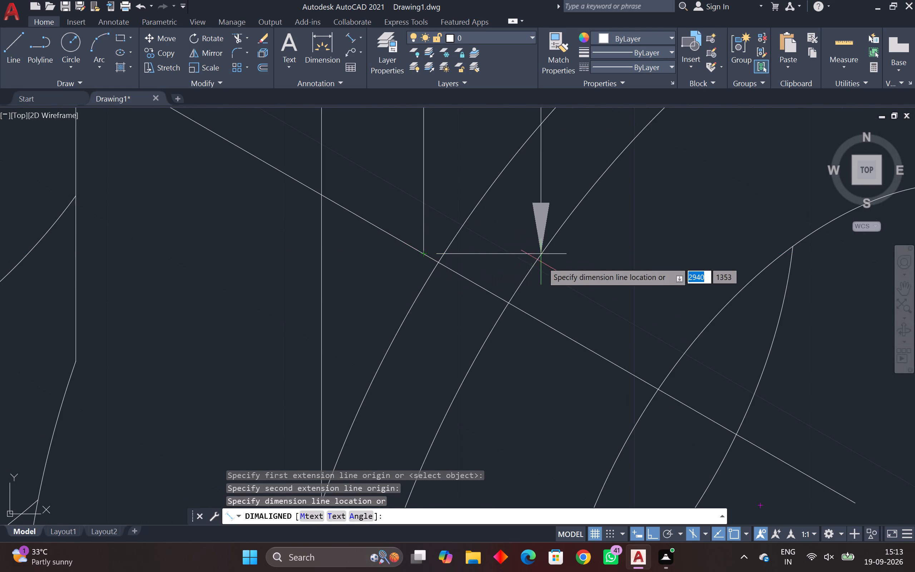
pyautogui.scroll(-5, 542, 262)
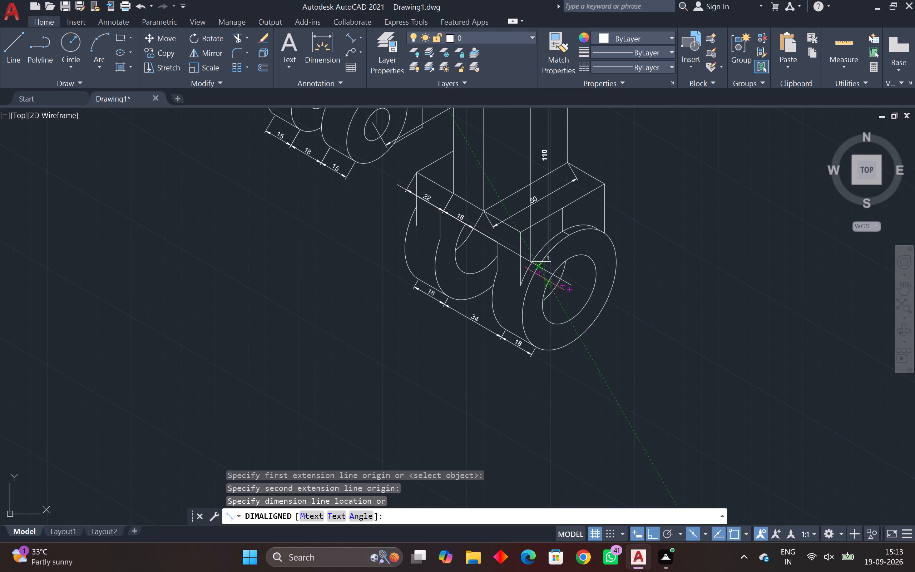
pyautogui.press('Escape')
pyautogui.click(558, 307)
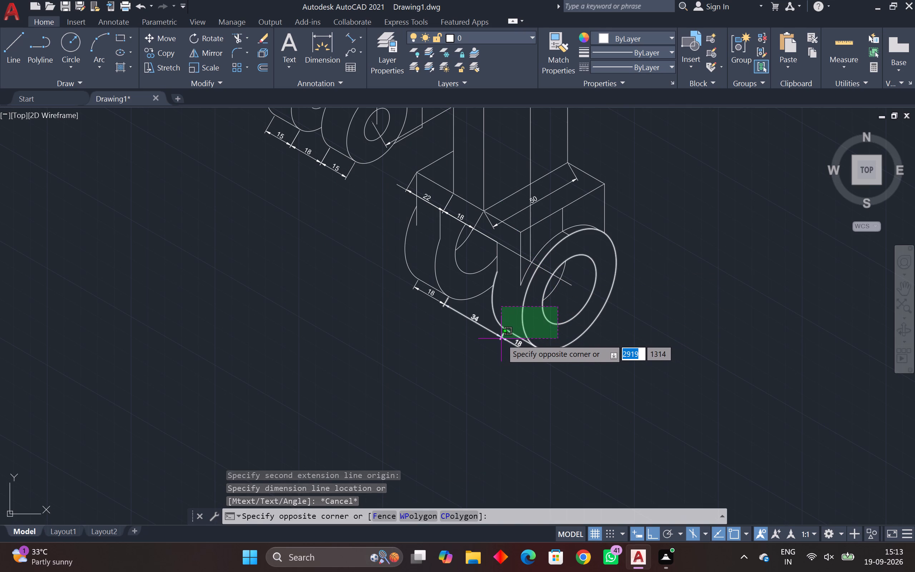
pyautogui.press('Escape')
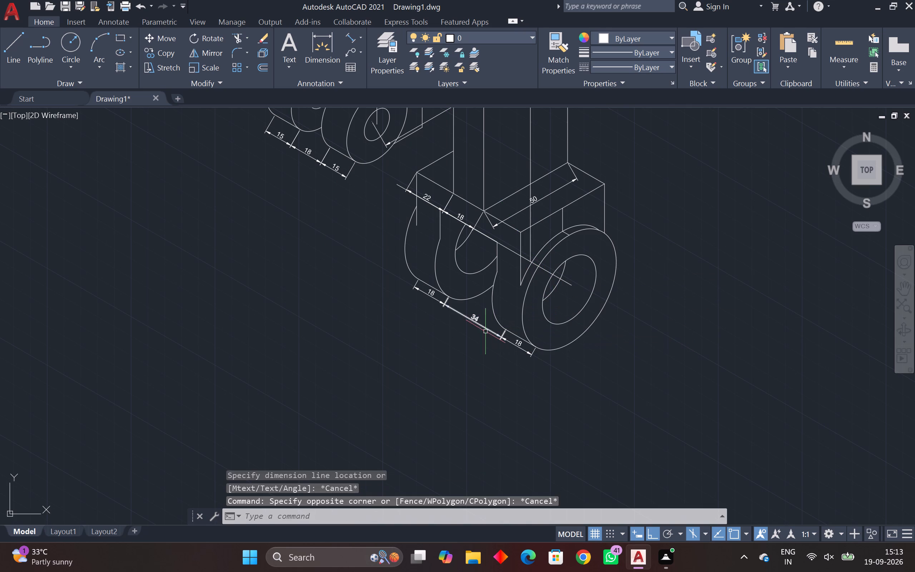
# Delete the 18, 34 and 18 aligned dimensions beneath the lower fork's lugs.
pyautogui.moveTo(480, 320); pyautogui.dragTo(455, 338)
pyautogui.click(447, 339)
pyautogui.click(437, 301)
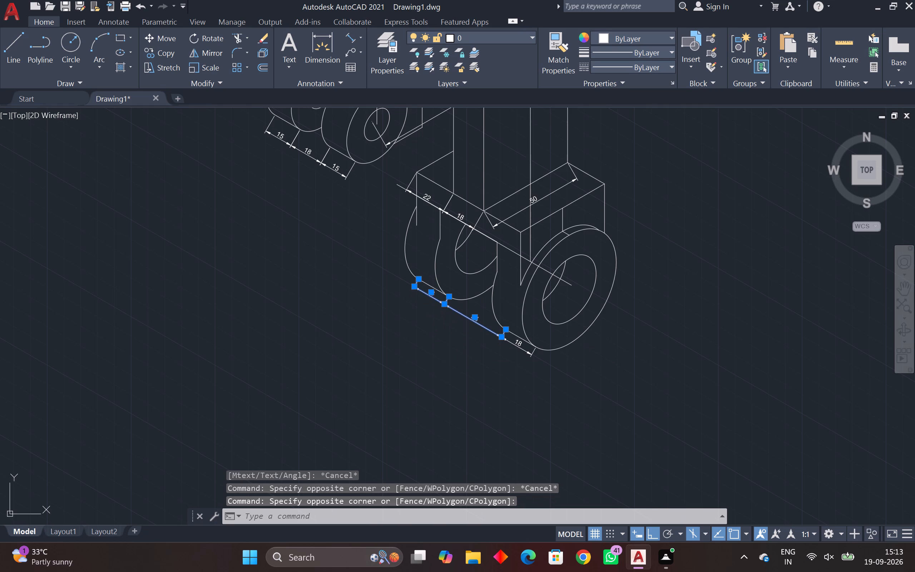
pyautogui.click(510, 344)
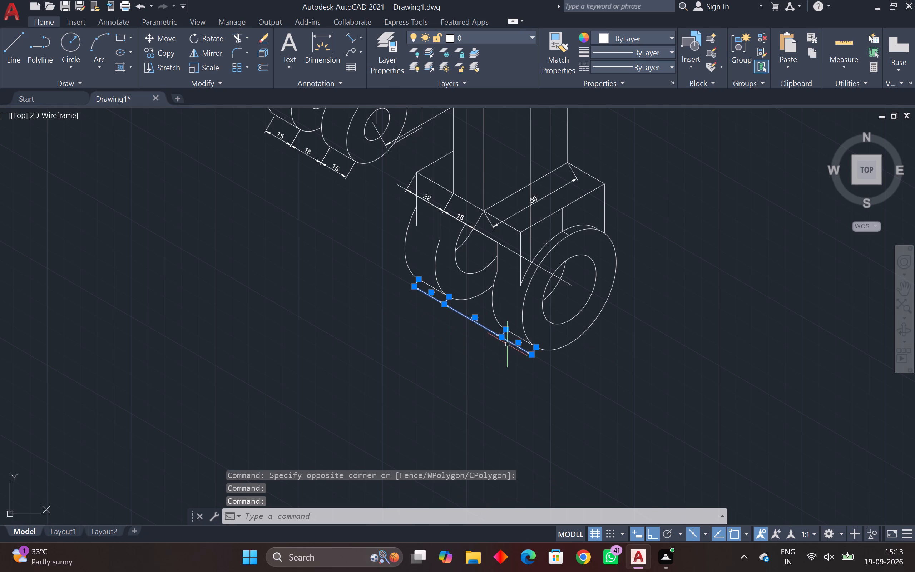
pyautogui.press('Delete')
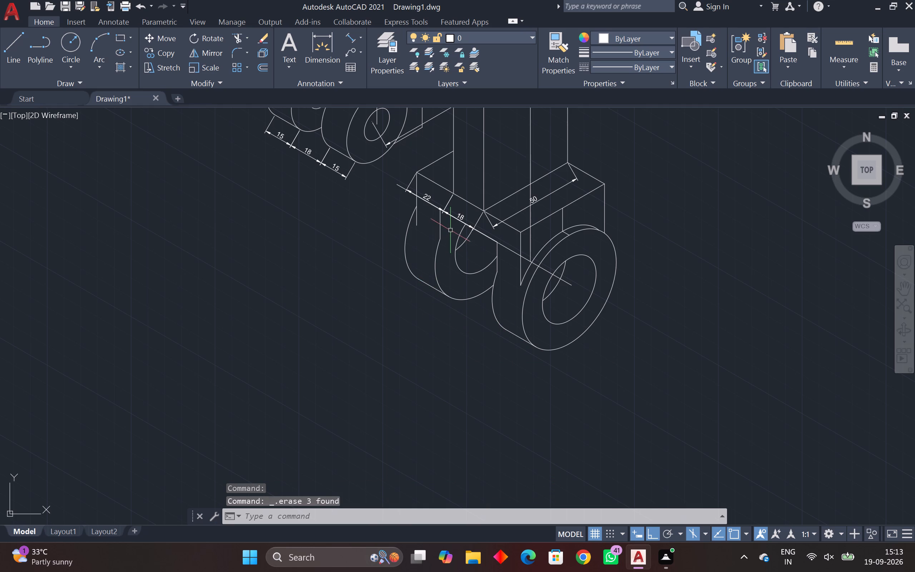
# Delete the 22 and 18 aligned dimensions along the lower fork's front edge, above the rear lug and the gap.
pyautogui.click(459, 222)
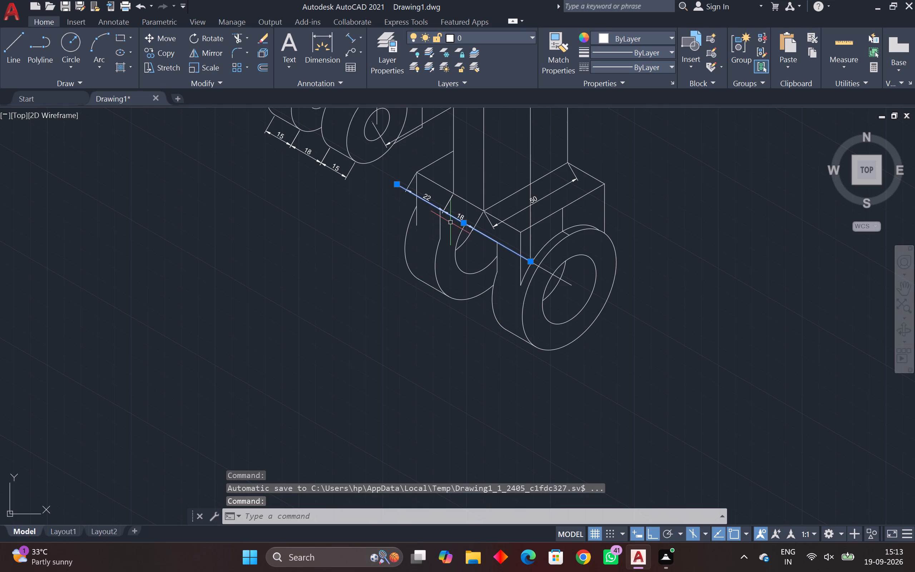
pyautogui.press('Escape')
pyautogui.click(453, 217)
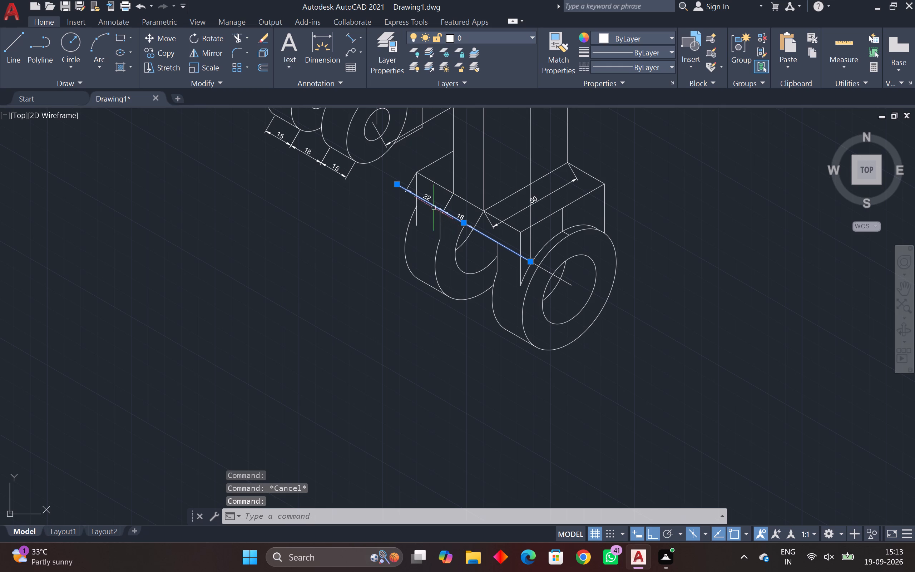
pyautogui.scroll(6, 434, 206)
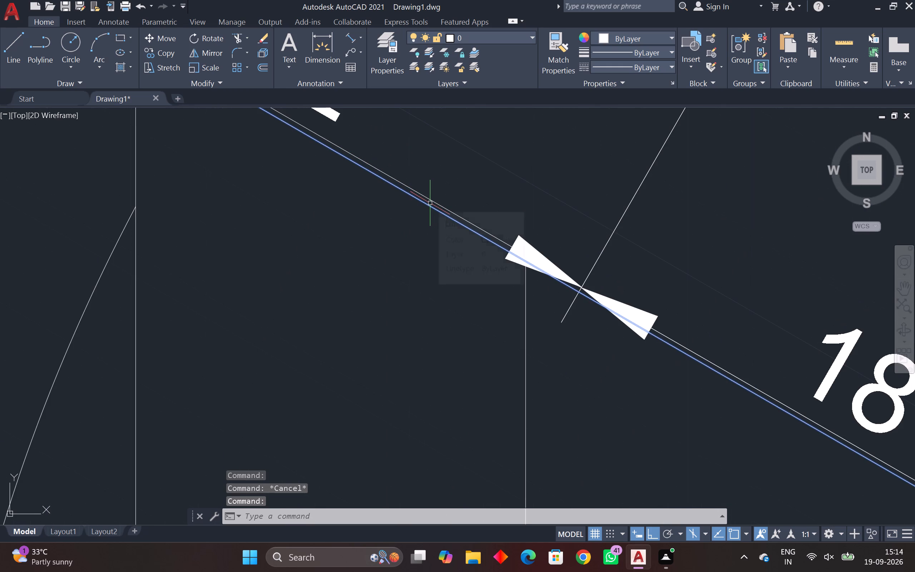
pyautogui.press('Escape')
pyautogui.click(434, 202)
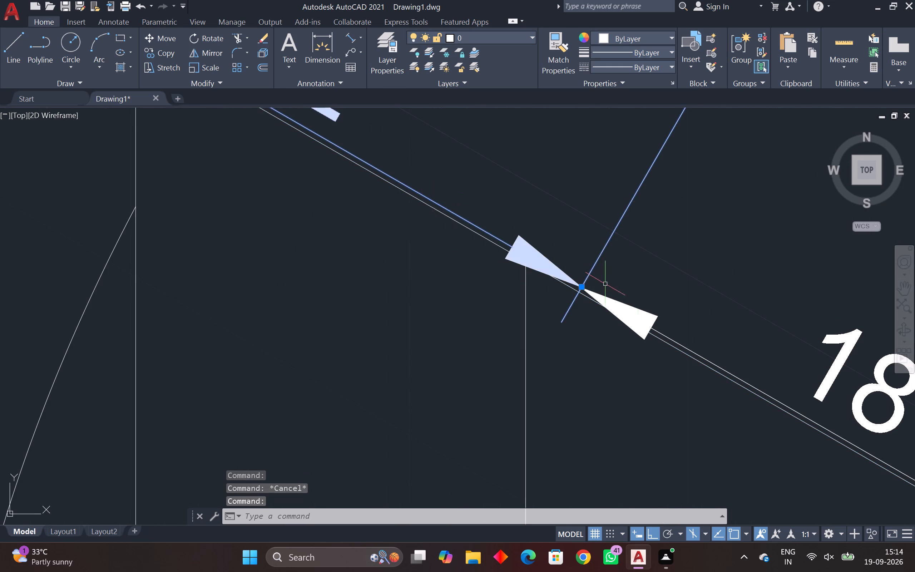
pyautogui.scroll(-2, 660, 314)
pyautogui.moveTo(669, 322); pyautogui.dragTo(488, 247, button='middle')
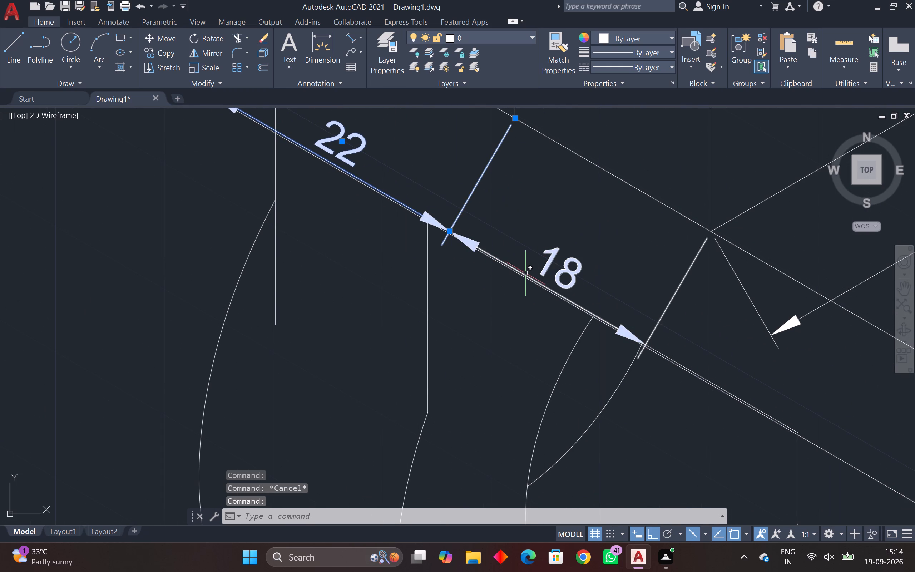
pyautogui.click(526, 273)
pyautogui.press('Delete')
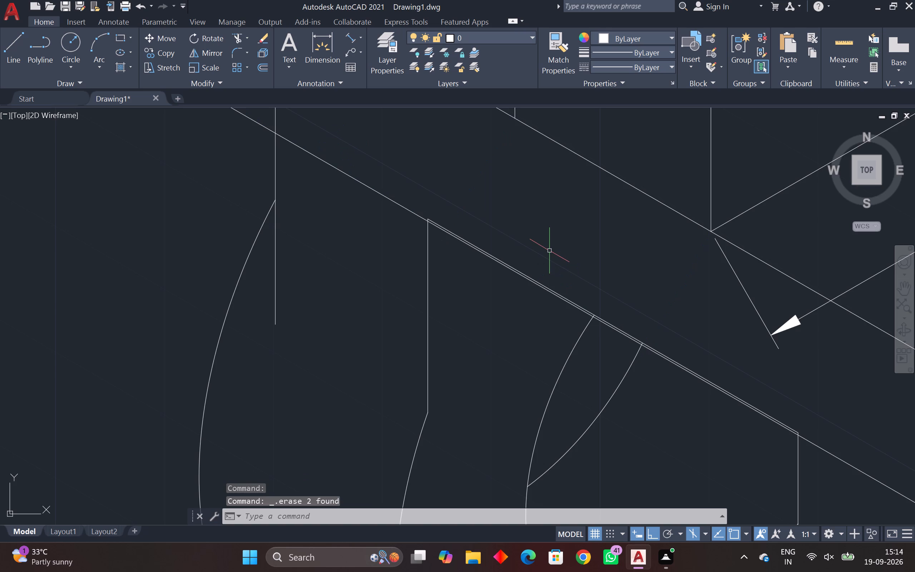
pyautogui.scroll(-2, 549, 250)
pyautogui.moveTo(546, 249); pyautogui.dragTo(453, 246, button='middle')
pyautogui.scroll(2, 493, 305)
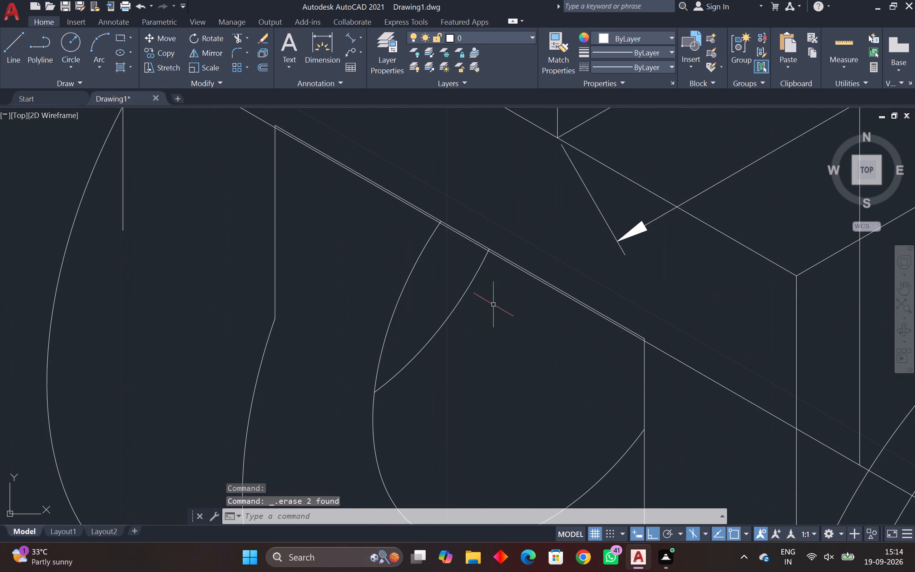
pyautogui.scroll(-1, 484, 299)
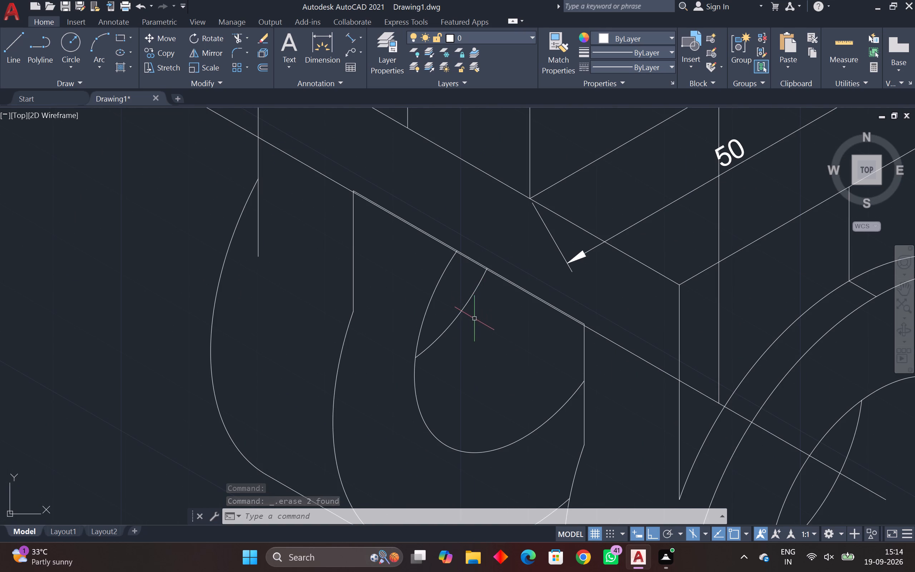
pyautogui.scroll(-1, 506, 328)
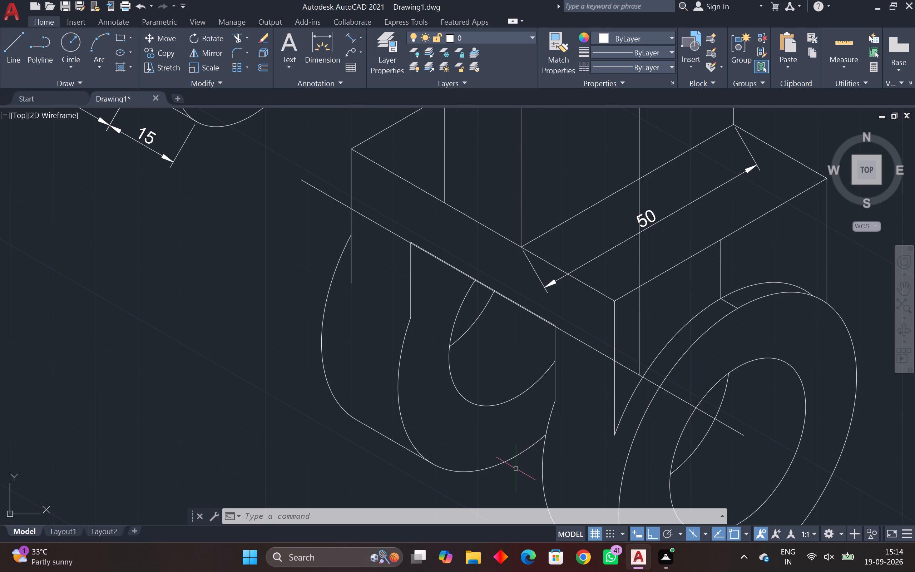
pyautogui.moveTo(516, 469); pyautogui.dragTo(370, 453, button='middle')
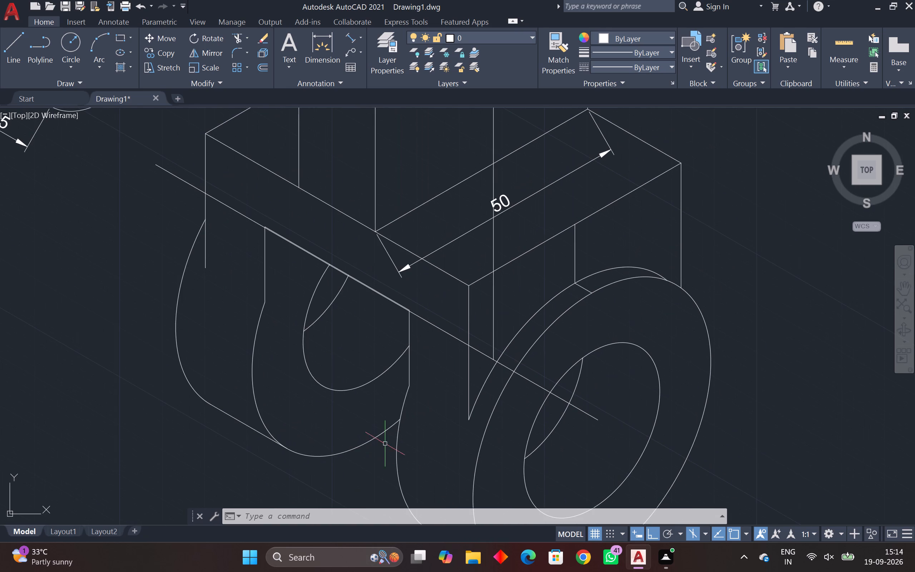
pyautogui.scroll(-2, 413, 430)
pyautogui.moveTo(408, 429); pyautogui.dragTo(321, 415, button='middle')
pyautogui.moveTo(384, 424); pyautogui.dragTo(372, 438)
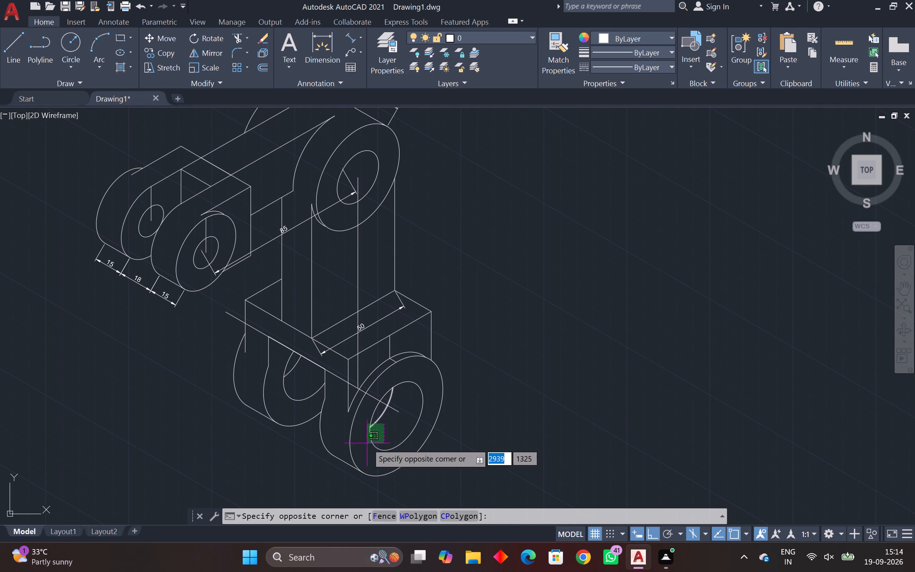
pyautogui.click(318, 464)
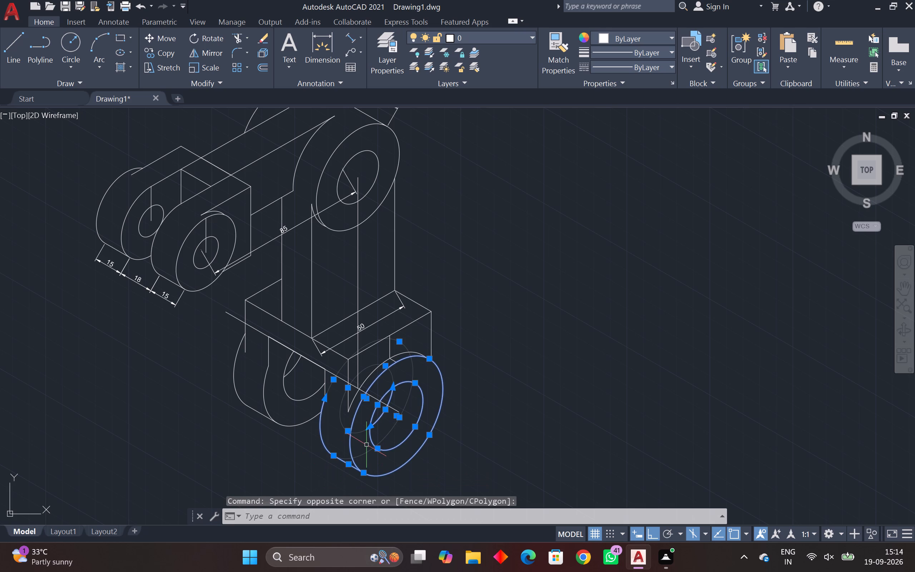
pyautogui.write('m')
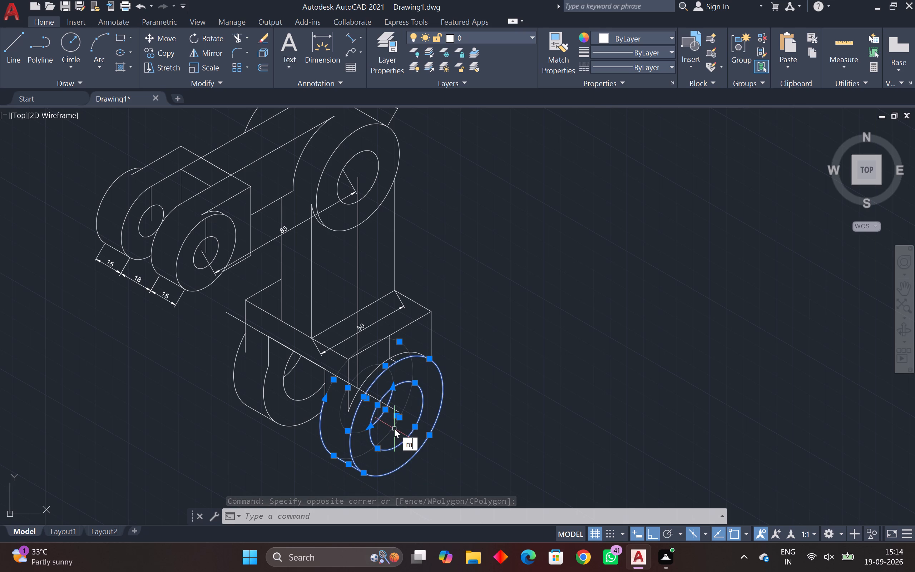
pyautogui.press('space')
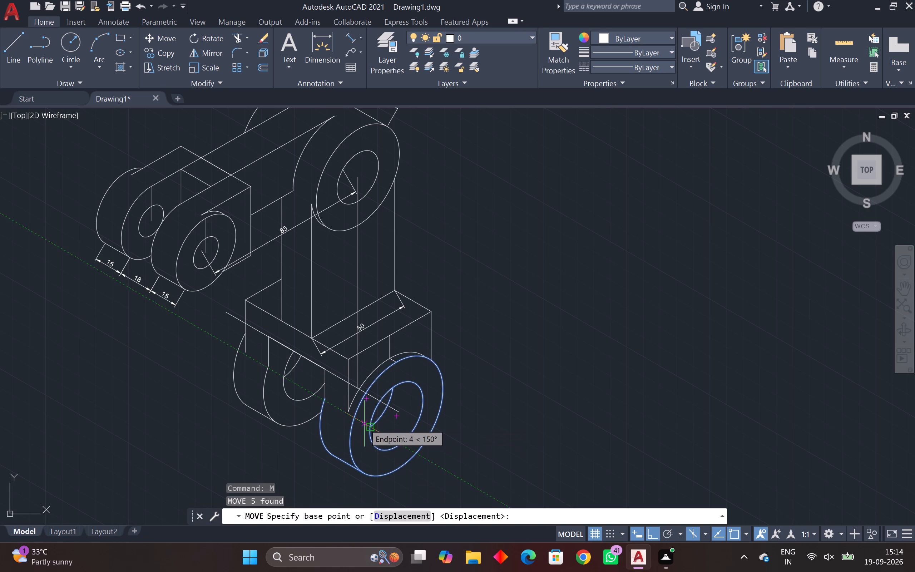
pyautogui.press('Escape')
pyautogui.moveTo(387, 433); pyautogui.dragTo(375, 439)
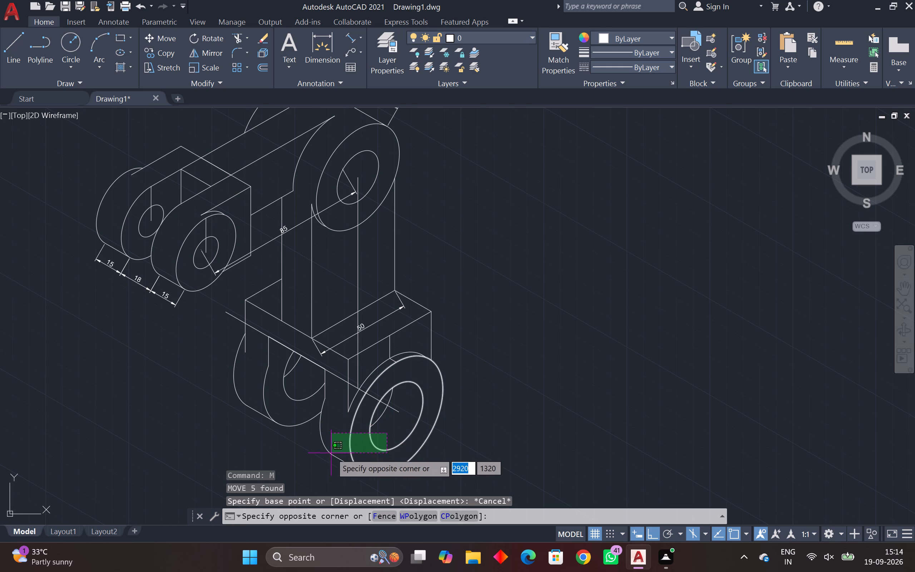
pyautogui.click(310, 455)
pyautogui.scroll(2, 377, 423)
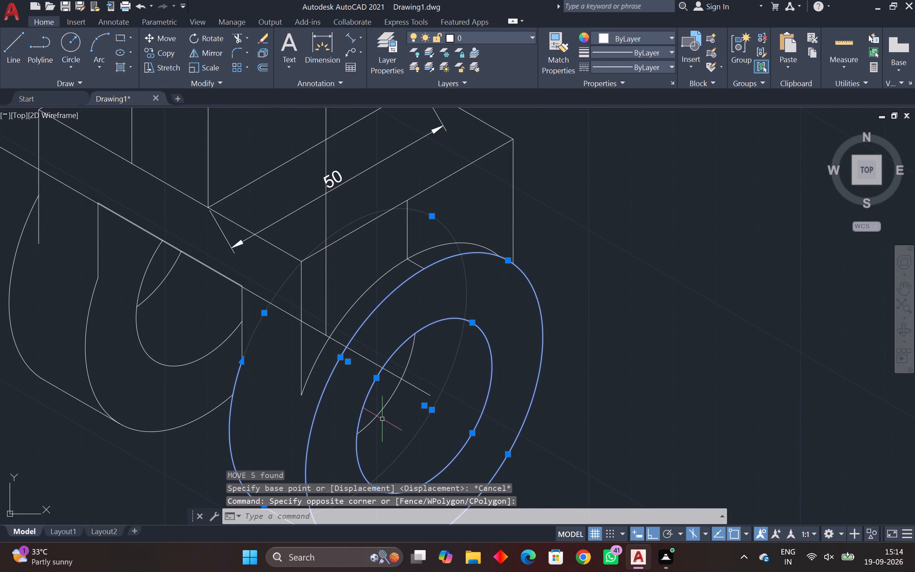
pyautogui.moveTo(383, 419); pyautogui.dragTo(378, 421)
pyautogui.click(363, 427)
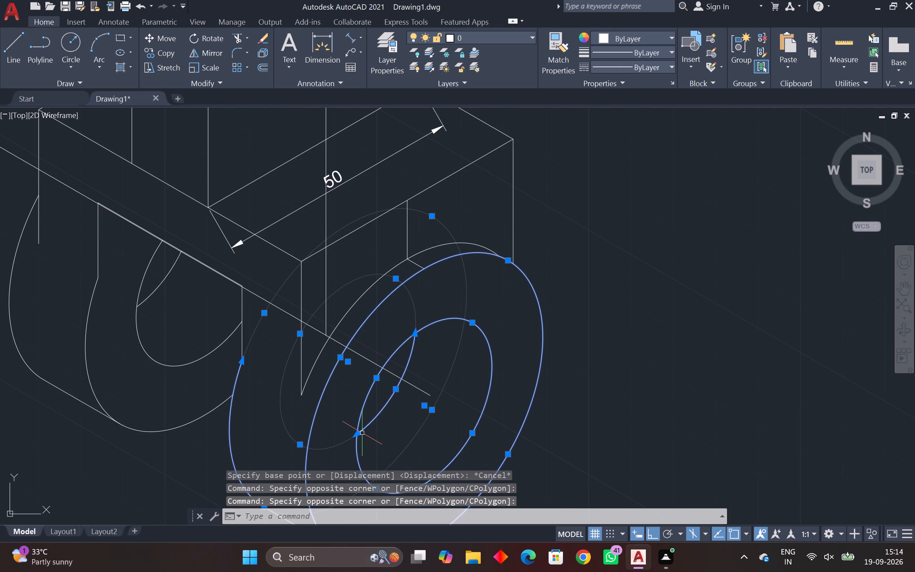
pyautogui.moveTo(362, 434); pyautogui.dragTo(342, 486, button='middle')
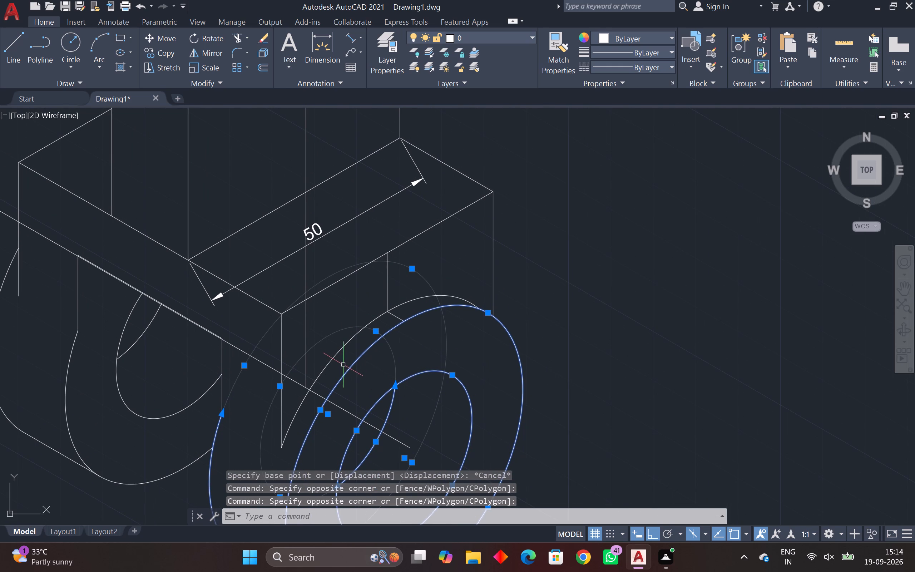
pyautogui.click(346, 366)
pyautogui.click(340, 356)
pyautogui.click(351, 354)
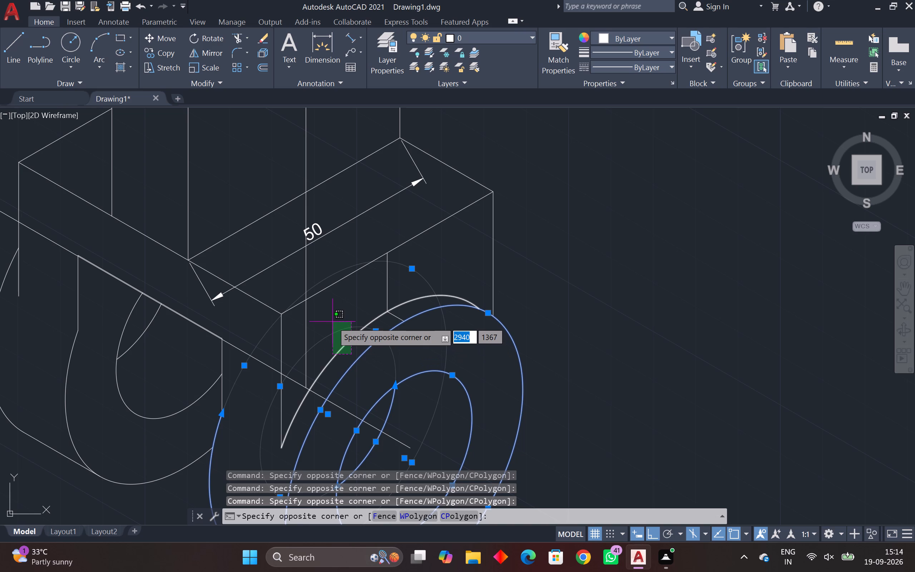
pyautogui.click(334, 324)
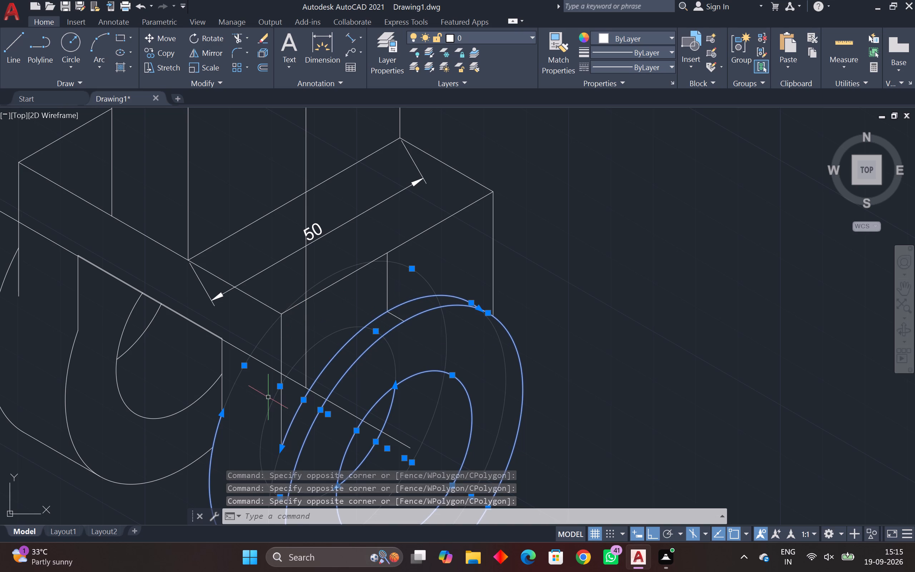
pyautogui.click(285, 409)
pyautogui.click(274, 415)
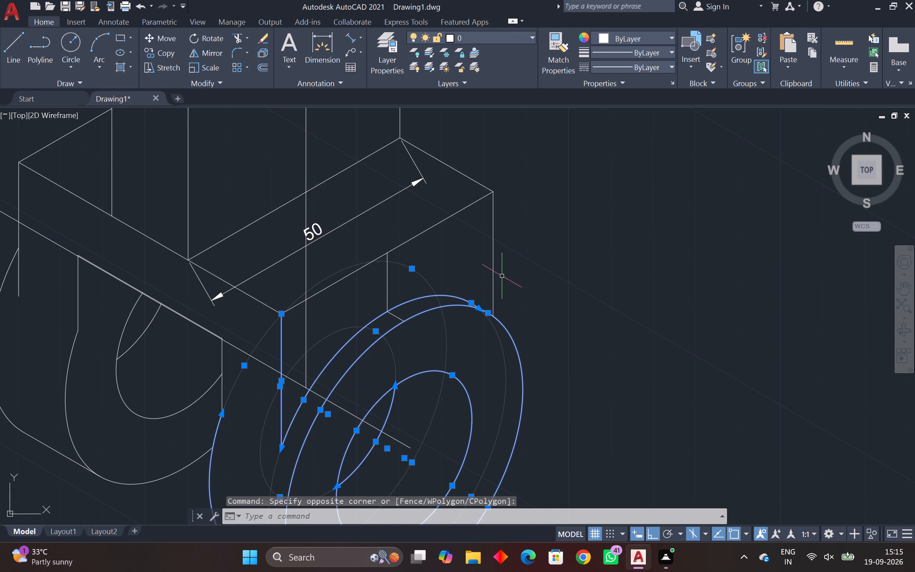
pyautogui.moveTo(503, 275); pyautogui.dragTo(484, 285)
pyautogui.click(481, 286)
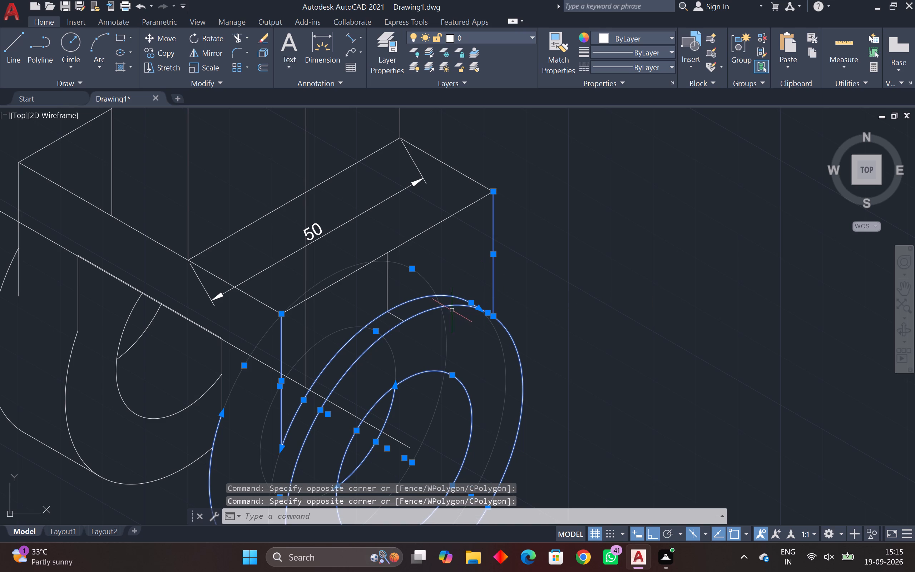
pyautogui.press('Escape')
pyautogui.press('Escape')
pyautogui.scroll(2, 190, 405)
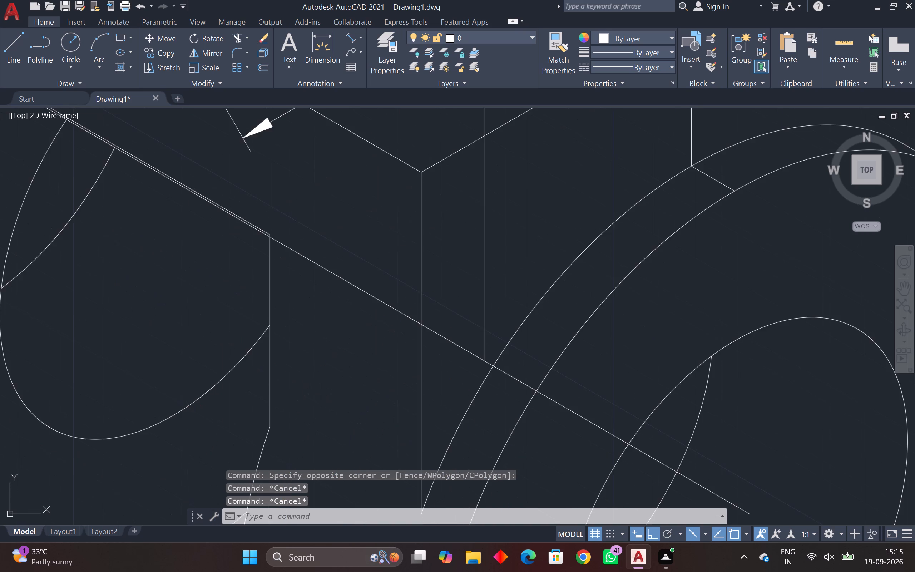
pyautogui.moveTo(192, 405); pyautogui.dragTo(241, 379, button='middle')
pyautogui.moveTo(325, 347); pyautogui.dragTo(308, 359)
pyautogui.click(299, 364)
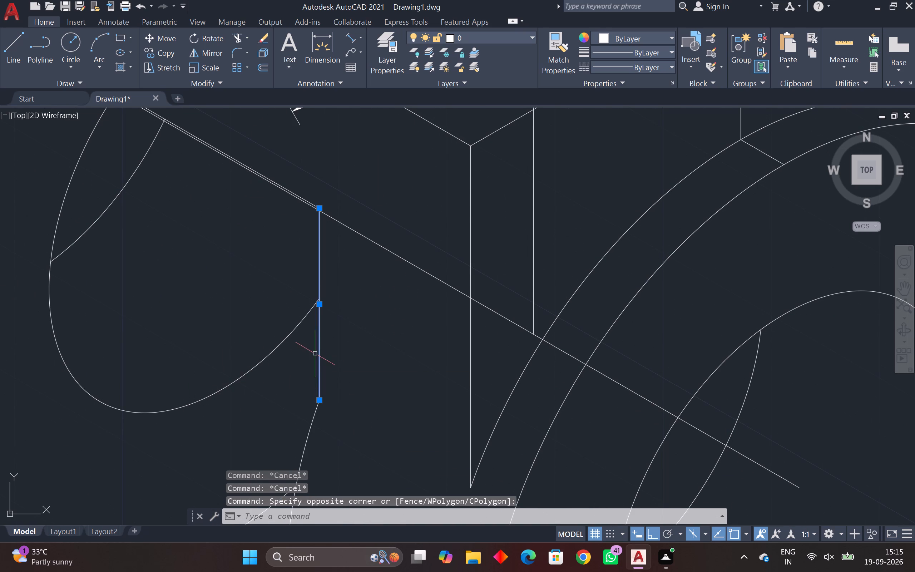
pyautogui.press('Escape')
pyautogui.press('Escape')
# Move the lower front lug's ellipses, arcs and two vertical side edges from its hole centre to the sloping construction line's lower end.
pyautogui.scroll(-2, 339, 343)
pyautogui.moveTo(339, 343); pyautogui.dragTo(352, 325, button='middle')
pyautogui.moveTo(475, 418); pyautogui.dragTo(450, 423)
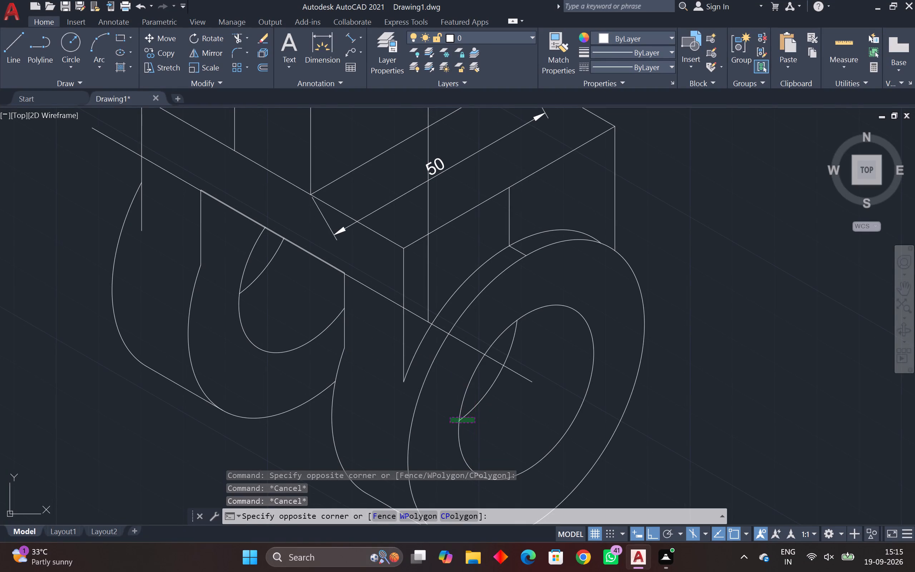
pyautogui.click(303, 436)
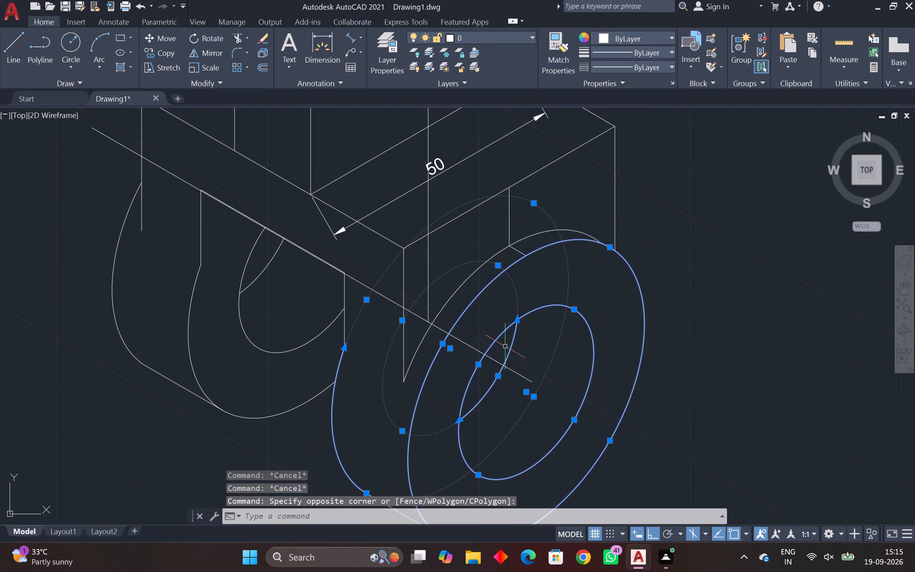
pyautogui.moveTo(508, 261); pyautogui.dragTo(501, 264)
pyautogui.click(480, 274)
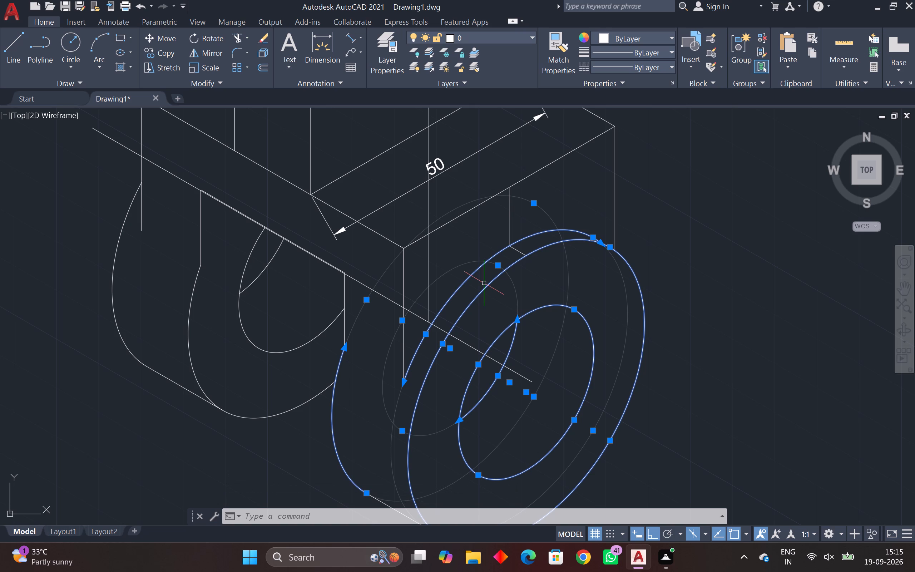
pyautogui.click(405, 283)
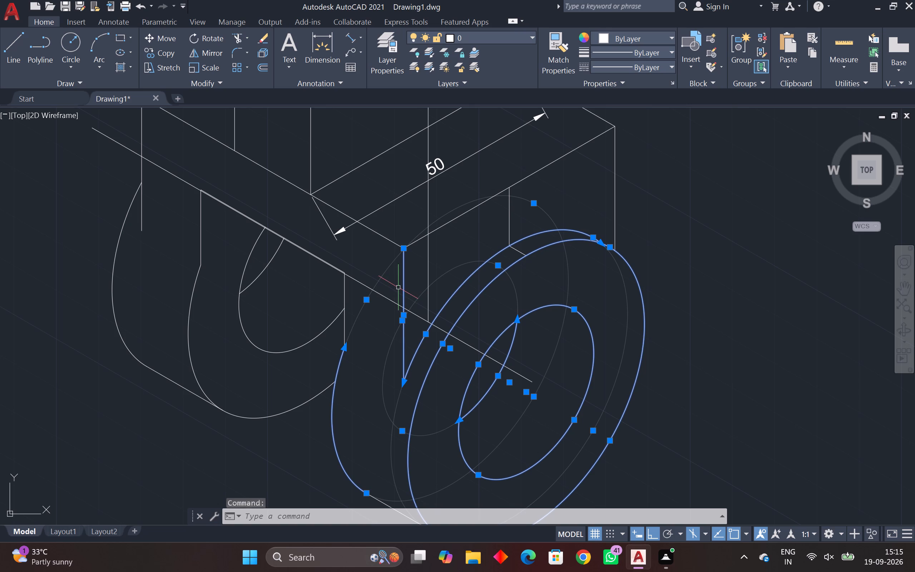
pyautogui.moveTo(619, 189); pyautogui.dragTo(607, 196)
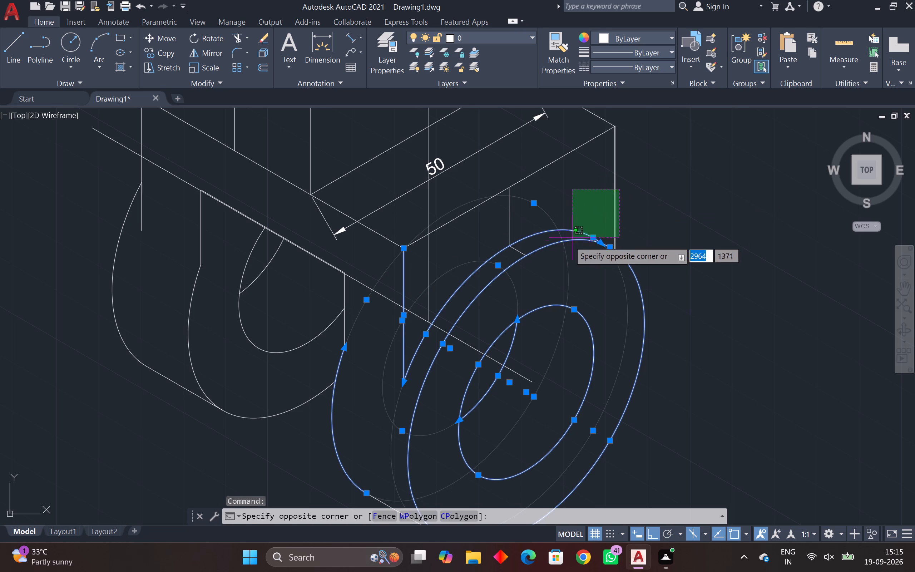
pyautogui.click(589, 224)
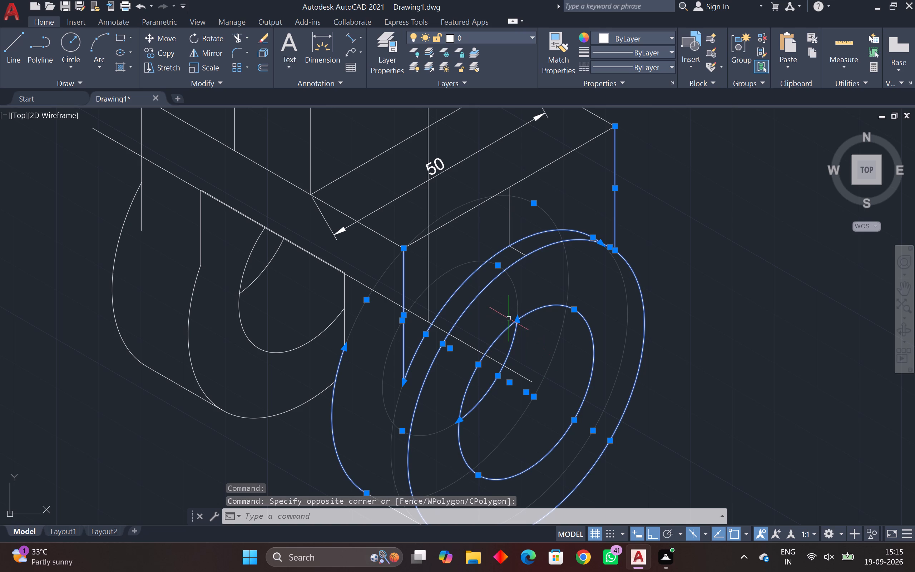
pyautogui.write('m')
pyautogui.press('space')
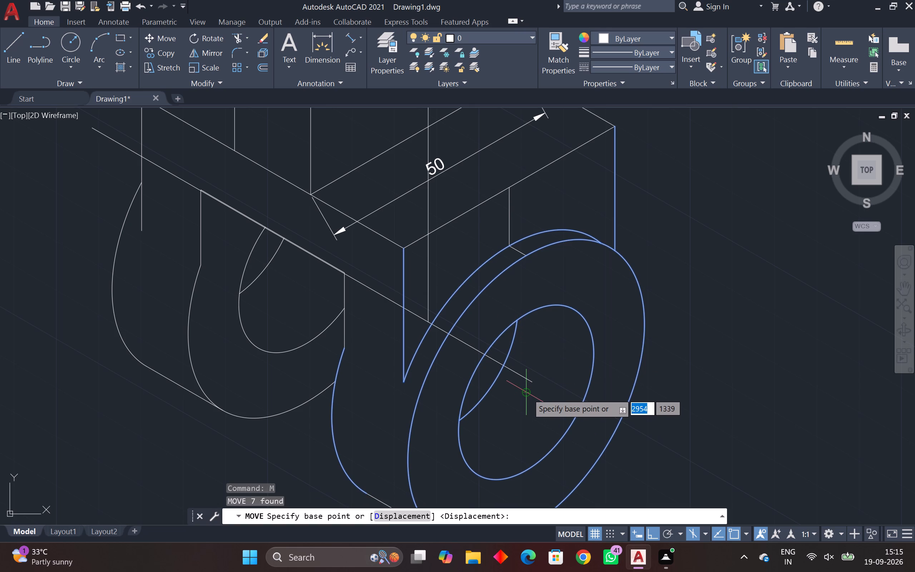
pyautogui.click(527, 393)
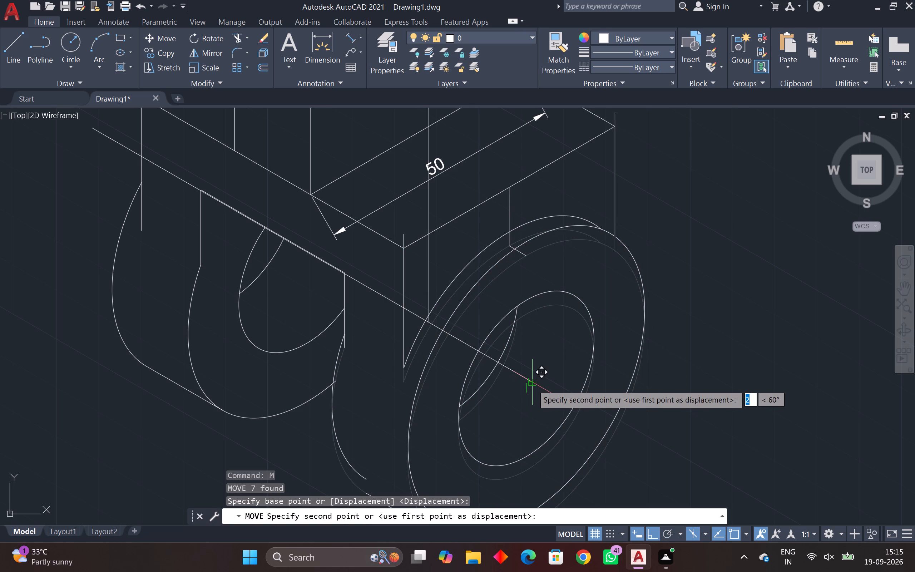
pyautogui.scroll(1, 533, 382)
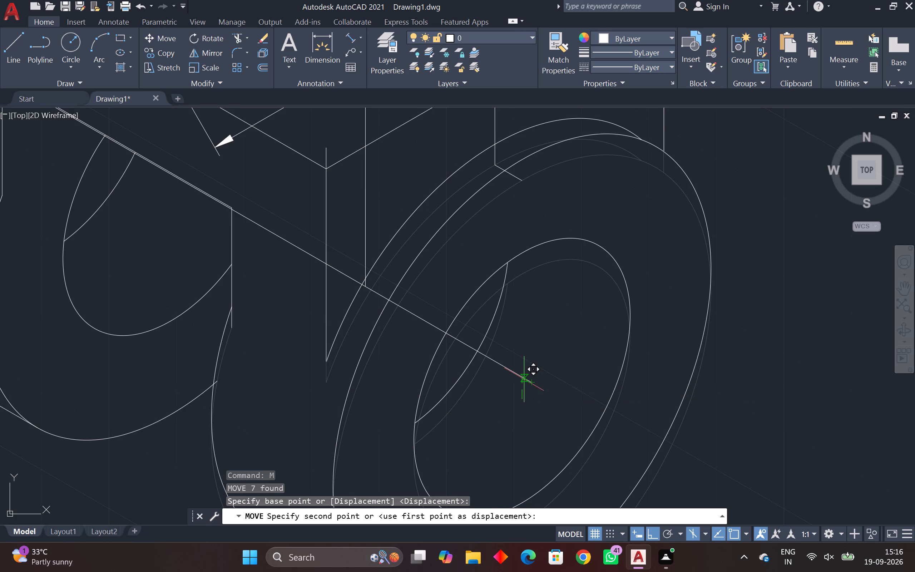
pyautogui.click(524, 379)
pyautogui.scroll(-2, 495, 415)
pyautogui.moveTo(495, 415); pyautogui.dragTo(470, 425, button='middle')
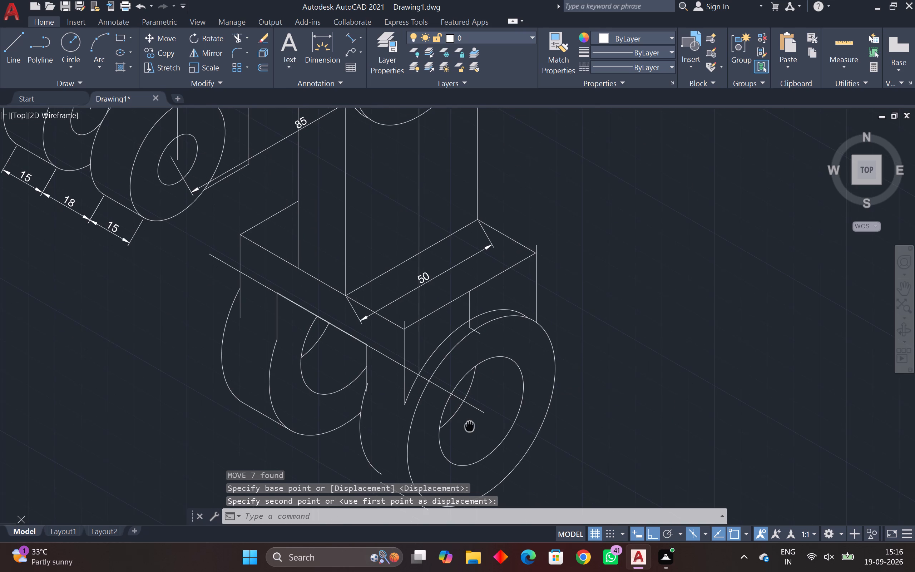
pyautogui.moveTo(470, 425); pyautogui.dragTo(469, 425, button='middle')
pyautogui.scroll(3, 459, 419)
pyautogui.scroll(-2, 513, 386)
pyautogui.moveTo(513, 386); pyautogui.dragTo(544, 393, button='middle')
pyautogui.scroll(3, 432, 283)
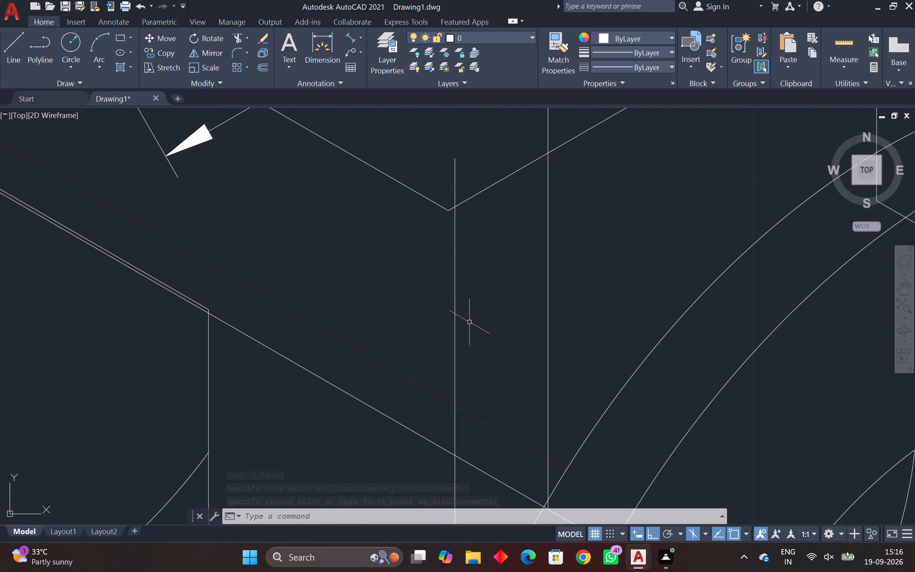
# Undo the move of the lower front lug's ellipses, arcs and side edges.
pyautogui.scroll(-7, 479, 330)
pyautogui.moveTo(536, 390); pyautogui.dragTo(476, 362, button='middle')
pyautogui.scroll(3, 476, 362)
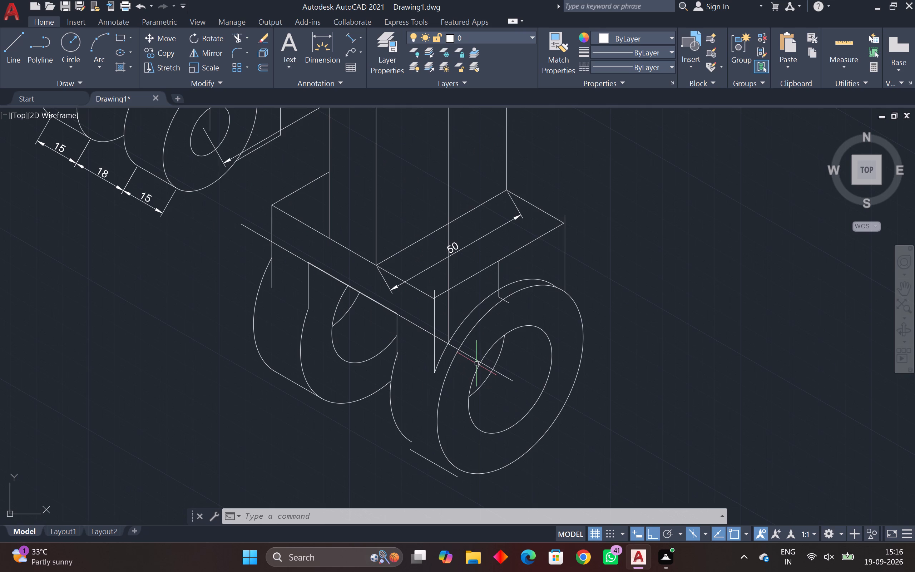
pyautogui.hotkey('ctrl', 'z')
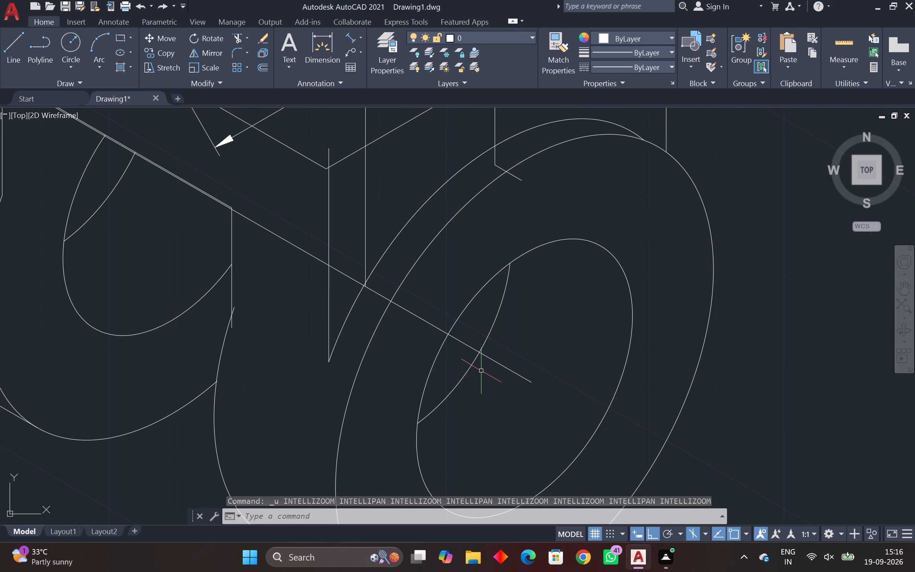
pyautogui.scroll(-1, 489, 375)
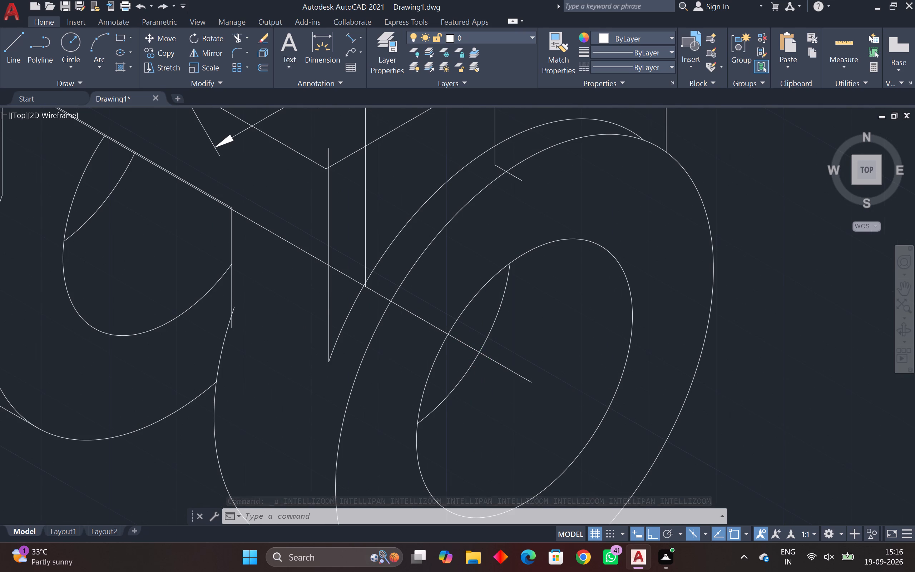
pyautogui.scroll(-1, 489, 375)
pyautogui.moveTo(489, 375); pyautogui.dragTo(502, 342, button='middle')
pyautogui.hotkey('ctrl', 'z')
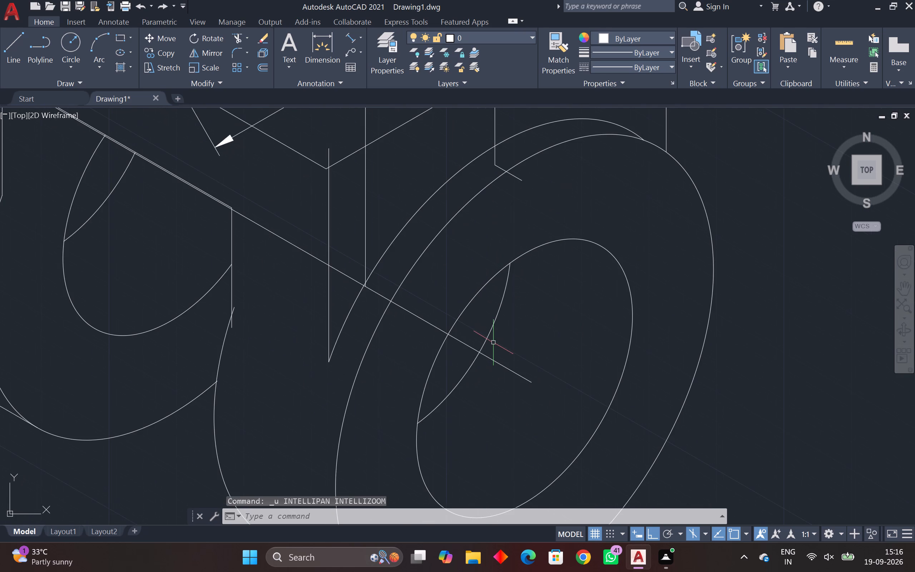
pyautogui.keyDown('ctrl'); pyautogui.scroll(-2, 487, 355); pyautogui.keyUp('ctrl')
pyautogui.keyDown('ctrl'); pyautogui.moveTo(482, 335); pyautogui.dragTo(493, 290, button='middle'); pyautogui.keyUp('ctrl')
pyautogui.hotkey('ctrl', 'z')
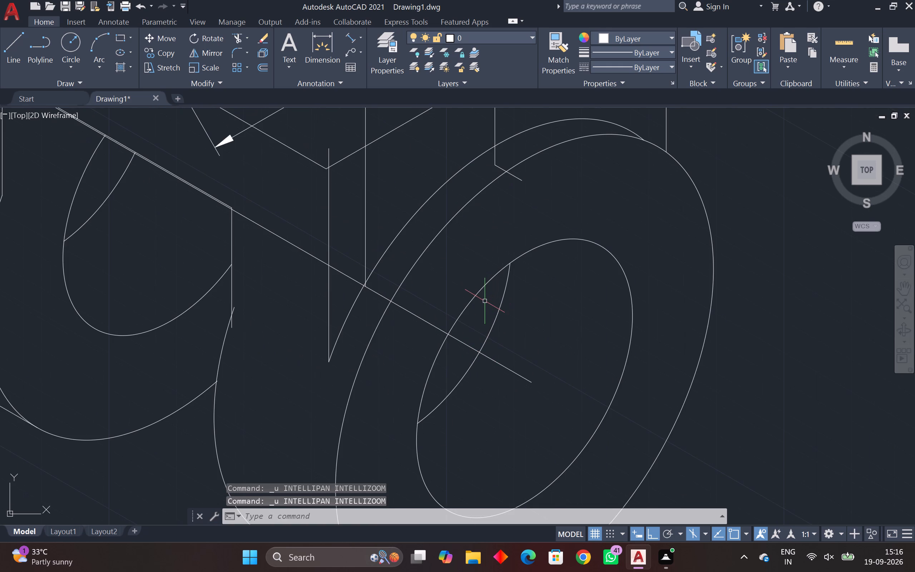
pyautogui.hotkey('ctrl', 'z')
pyautogui.scroll(-2, 488, 335)
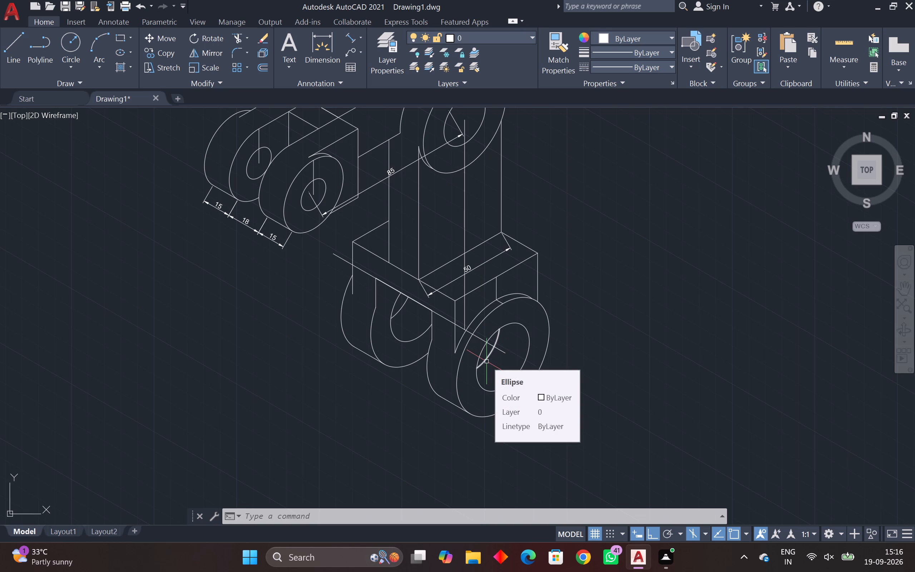
# Examine how the lower fork's lugs sit against the vertical and sloping construction lines and the rest of the bracket.
pyautogui.scroll(1, 492, 390)
pyautogui.moveTo(492, 389); pyautogui.dragTo(451, 408, button='middle')
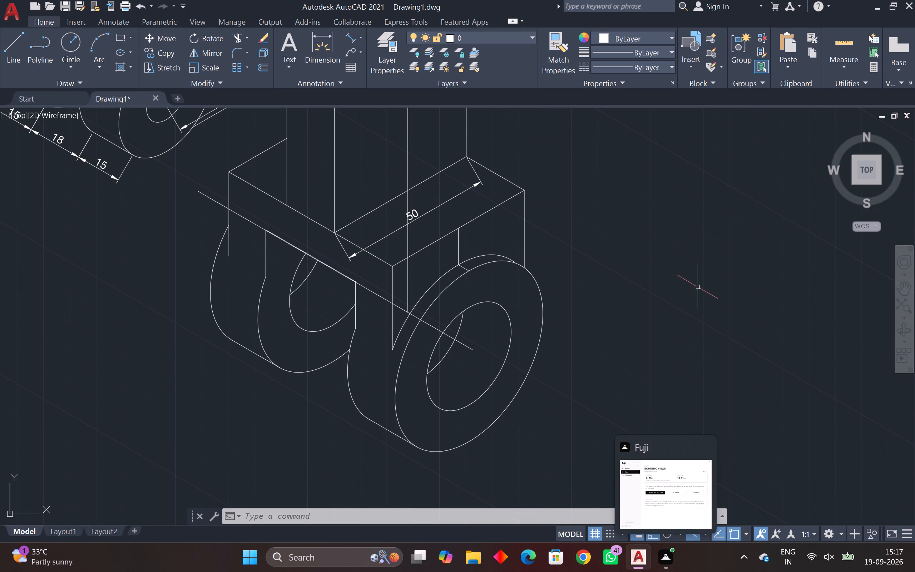
pyautogui.moveTo(546, 300); pyautogui.dragTo(750, 408, button='middle')
pyautogui.scroll(-2, 729, 385)
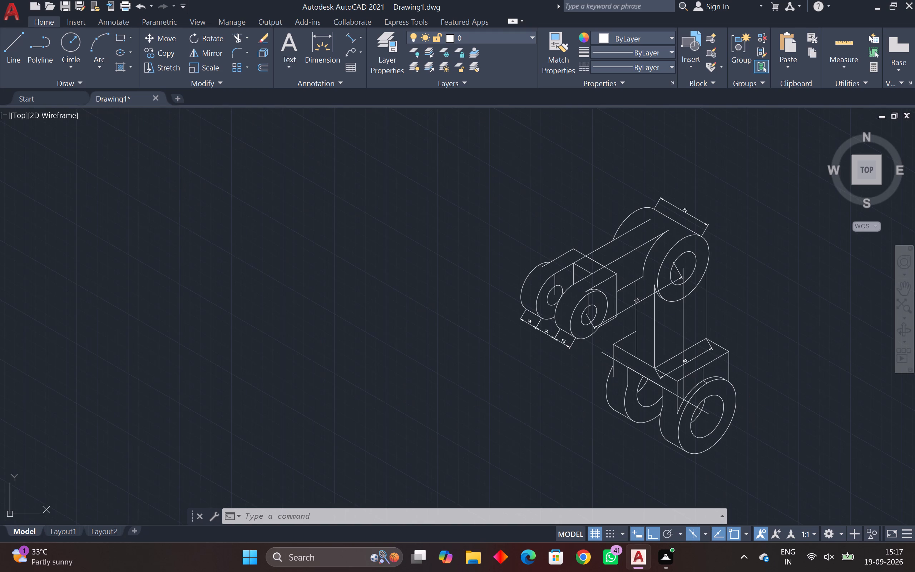
pyautogui.moveTo(725, 385); pyautogui.dragTo(630, 386, button='middle')
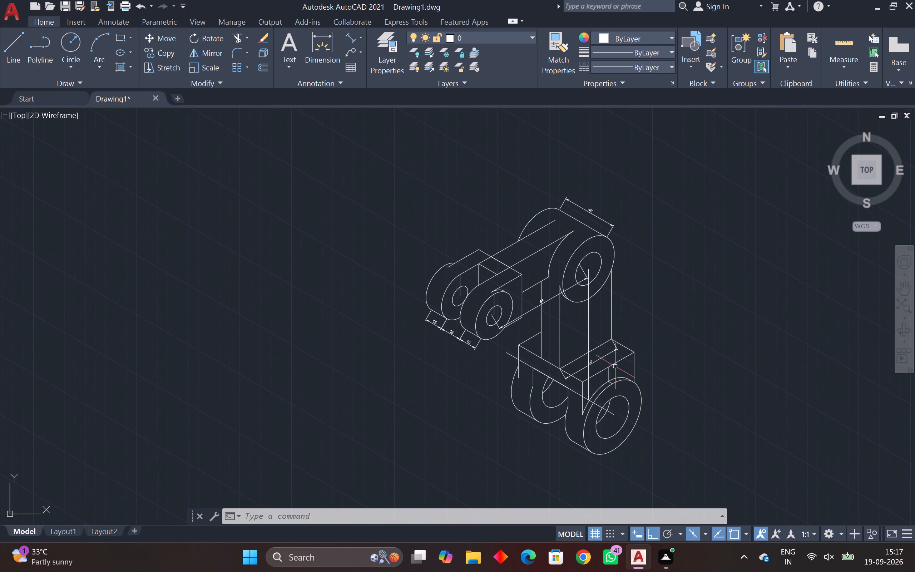
pyautogui.scroll(1, 598, 366)
pyautogui.moveTo(598, 366); pyautogui.dragTo(550, 338, button='middle')
pyautogui.scroll(1, 551, 339)
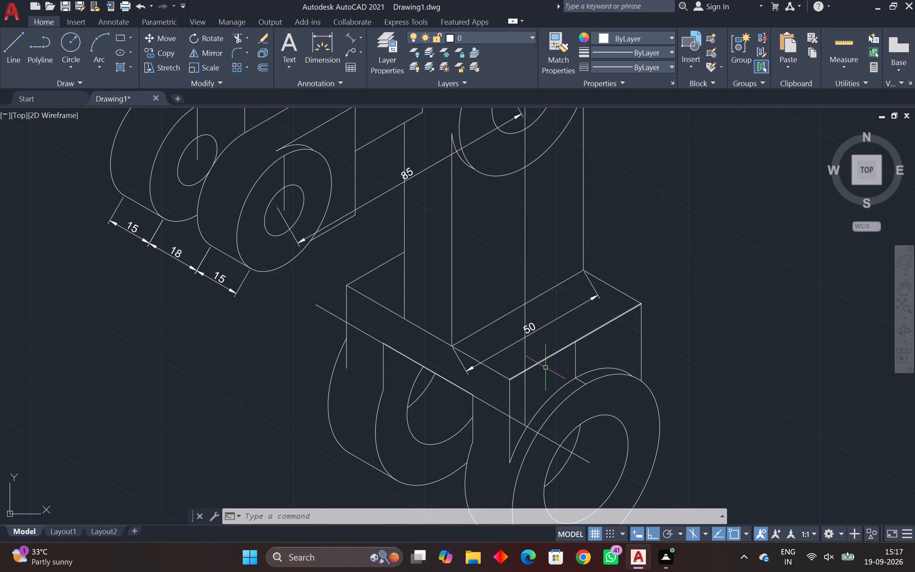
pyautogui.scroll(1, 550, 385)
pyautogui.moveTo(550, 385); pyautogui.dragTo(509, 305, button='middle')
pyautogui.scroll(-1, 509, 305)
pyautogui.moveTo(506, 298); pyautogui.dragTo(481, 253, button='middle')
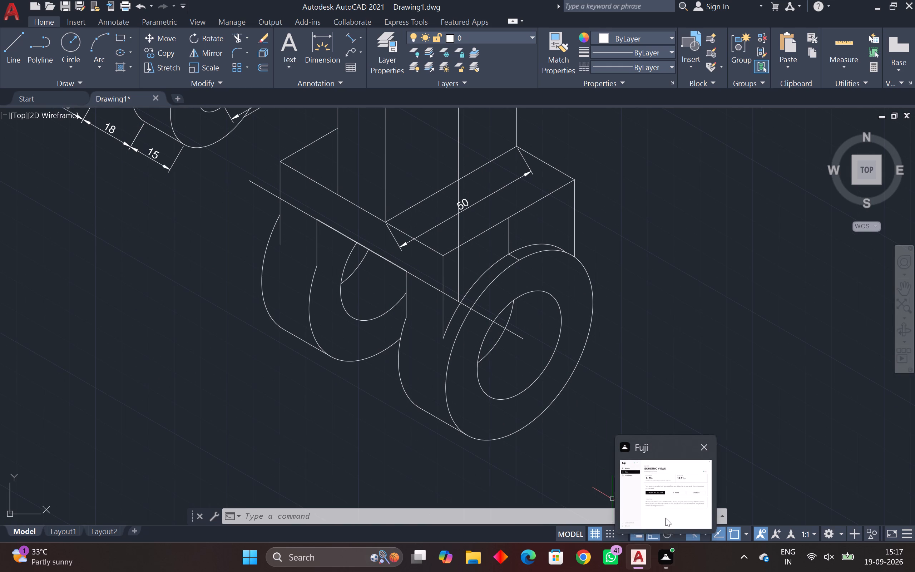
pyautogui.scroll(-1, 572, 360)
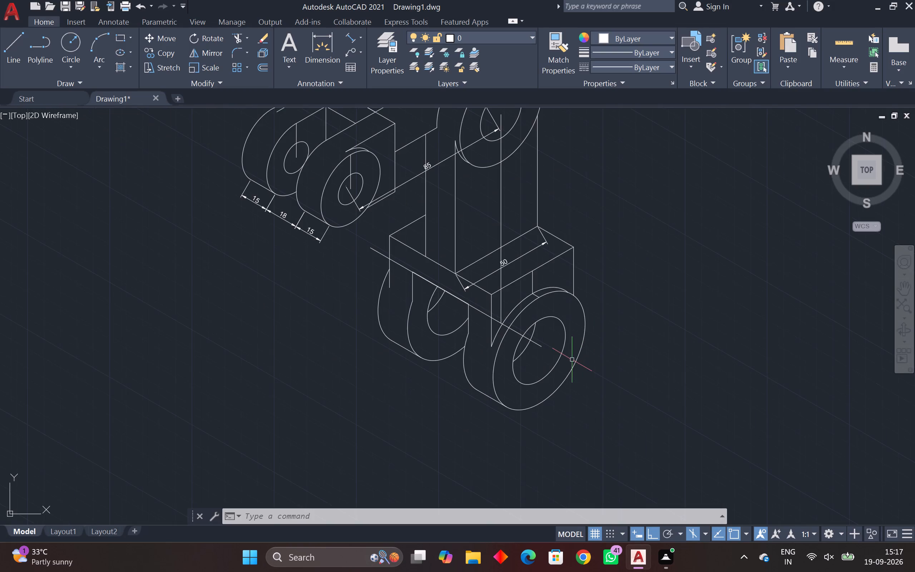
pyautogui.moveTo(572, 360); pyautogui.dragTo(652, 326, button='middle')
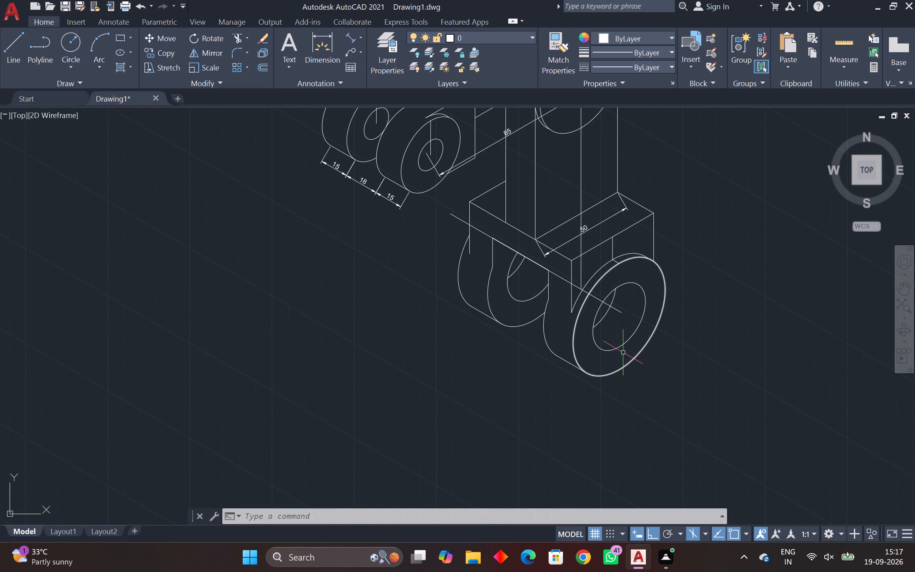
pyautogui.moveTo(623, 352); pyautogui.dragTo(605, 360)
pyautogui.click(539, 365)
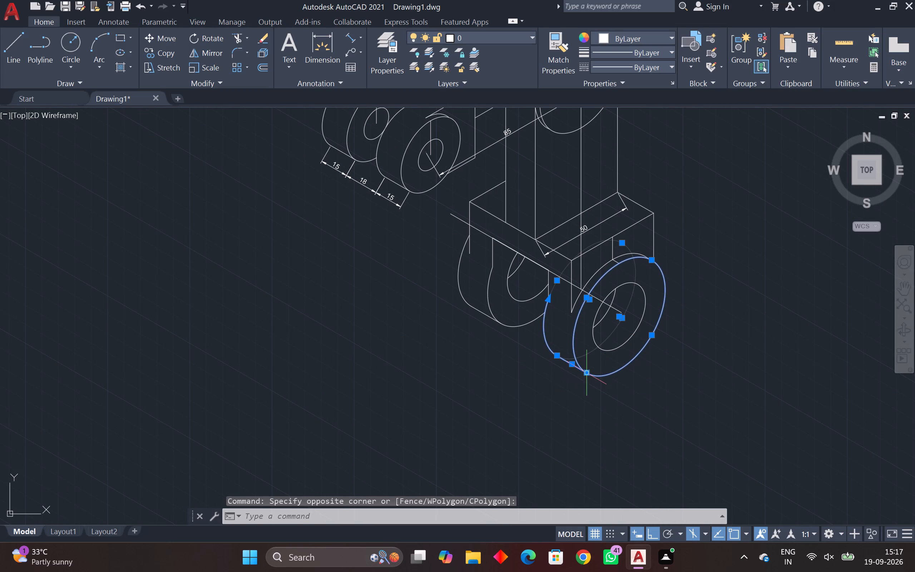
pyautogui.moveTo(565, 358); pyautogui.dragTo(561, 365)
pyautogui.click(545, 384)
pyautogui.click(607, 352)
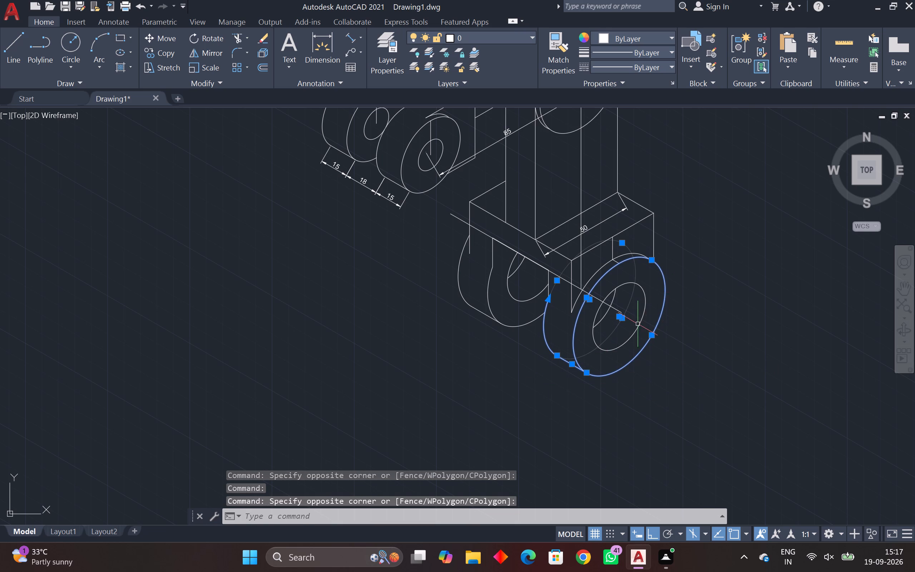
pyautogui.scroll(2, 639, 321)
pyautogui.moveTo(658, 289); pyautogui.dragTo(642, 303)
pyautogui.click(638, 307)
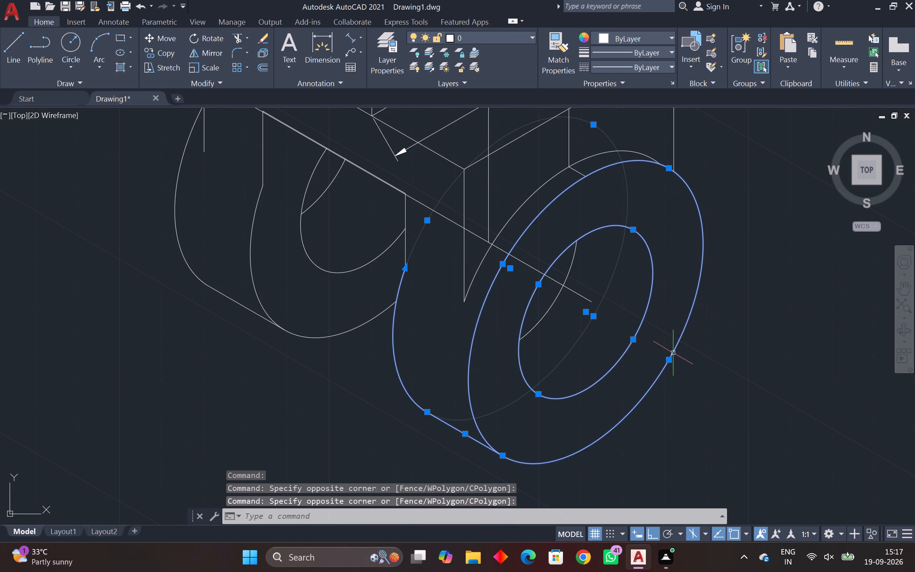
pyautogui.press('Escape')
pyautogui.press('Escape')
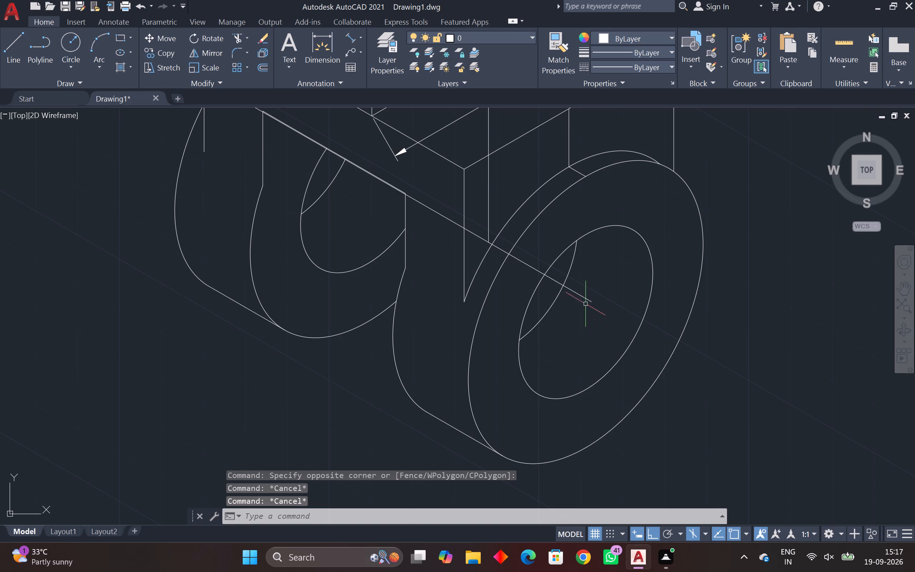
# Draw a short vertical line from the lower front lug's hole centre up past the sloping construction line.
pyautogui.write('l')
pyautogui.press('space')
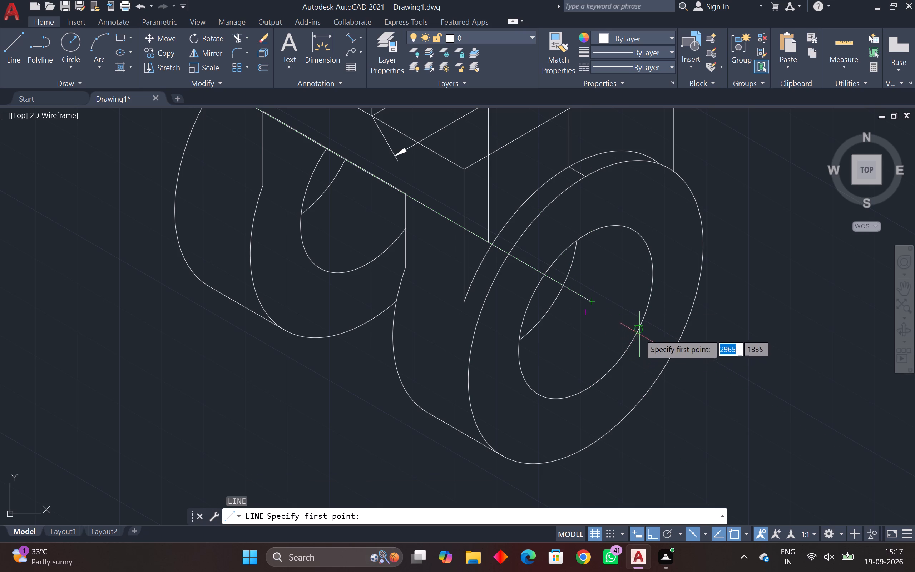
pyautogui.moveTo(588, 315); pyautogui.dragTo(587, 310)
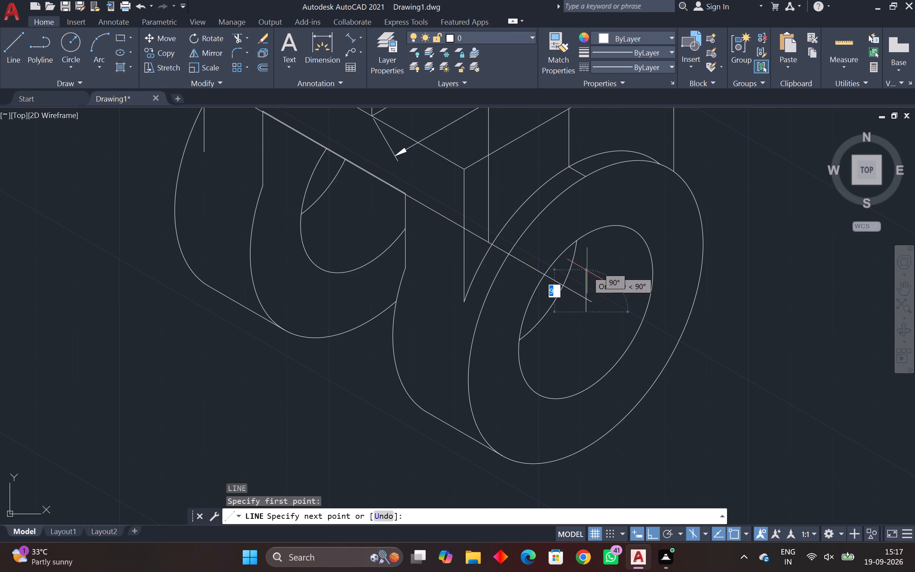
pyautogui.click(589, 267)
pyautogui.press('Escape')
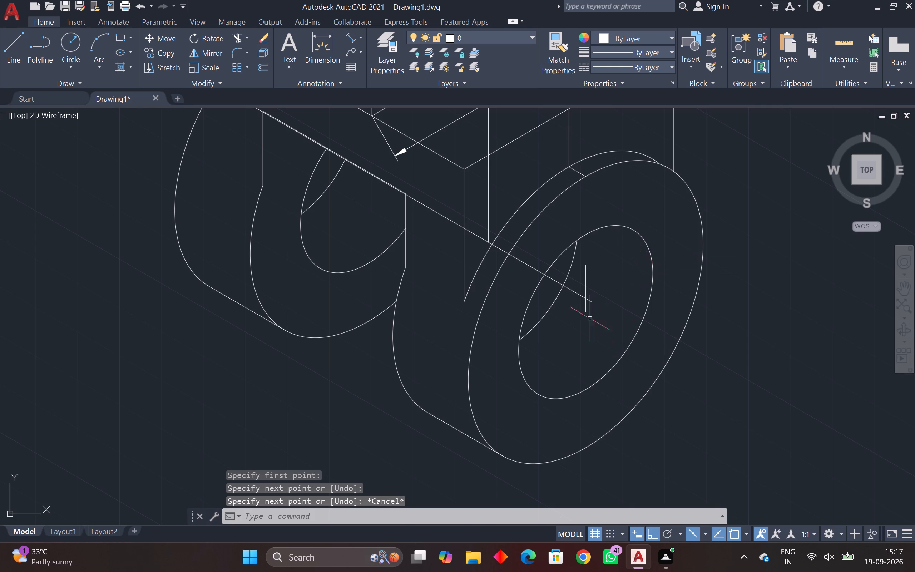
# Trim the short vertical line above the sloping construction line and the sloping line's overshoot beyond it, leaving a clean corner.
pyautogui.scroll(3, 572, 299)
pyautogui.scroll(1, 609, 312)
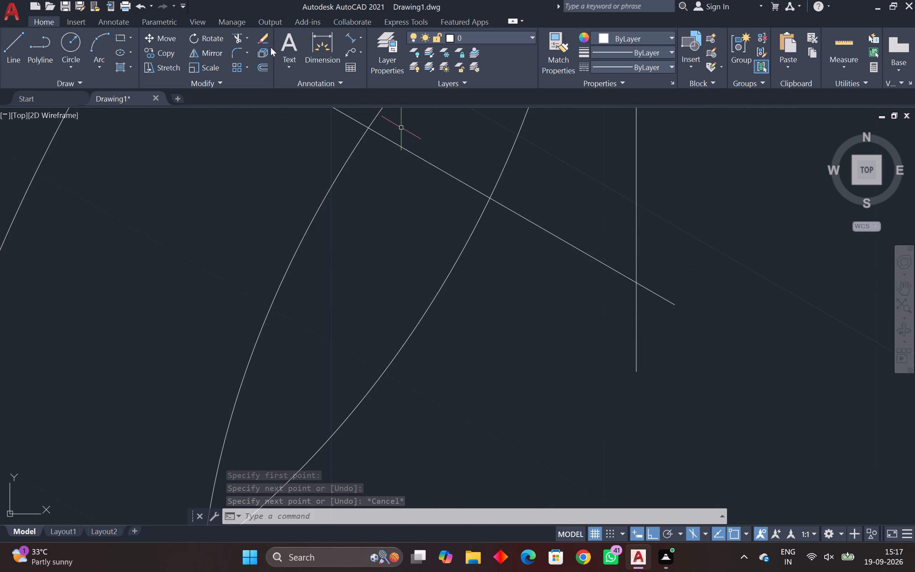
pyautogui.click(236, 39)
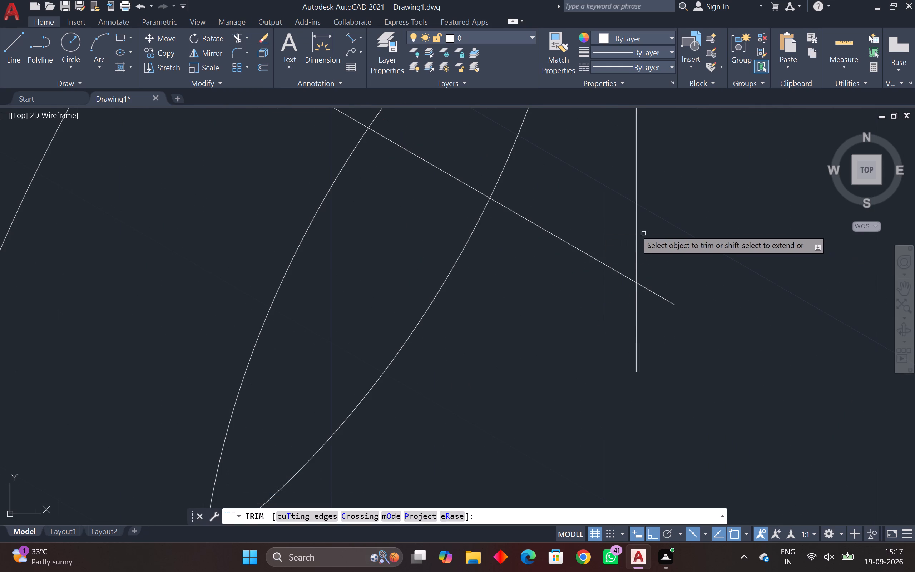
pyautogui.click(636, 227)
pyautogui.click(667, 299)
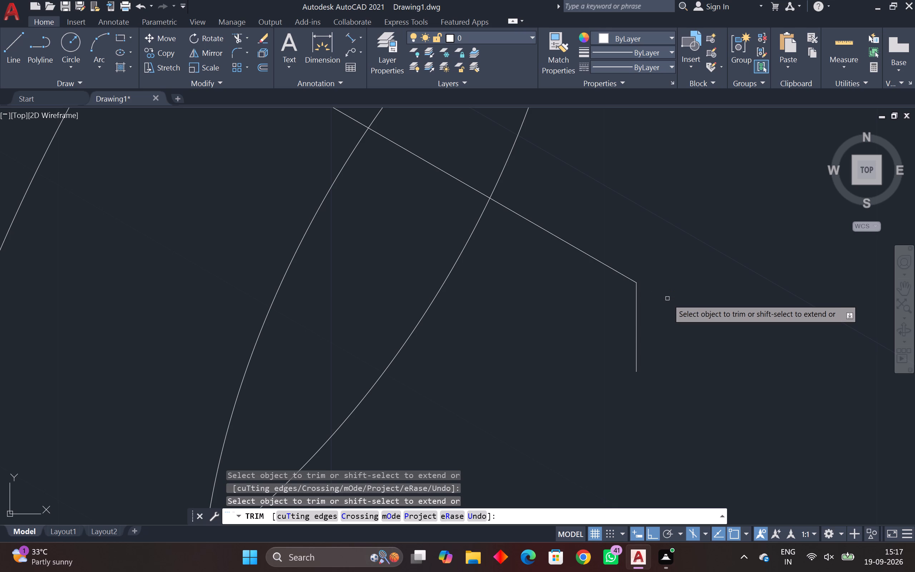
pyautogui.press('Escape')
pyautogui.press('Escape')
# Move the lower front lug's ellipses, arcs and bottom tangent line from the hole centre up to the trimmed corner on the sloping line.
pyautogui.scroll(-2, 689, 308)
pyautogui.moveTo(689, 308); pyautogui.dragTo(701, 200, button='middle')
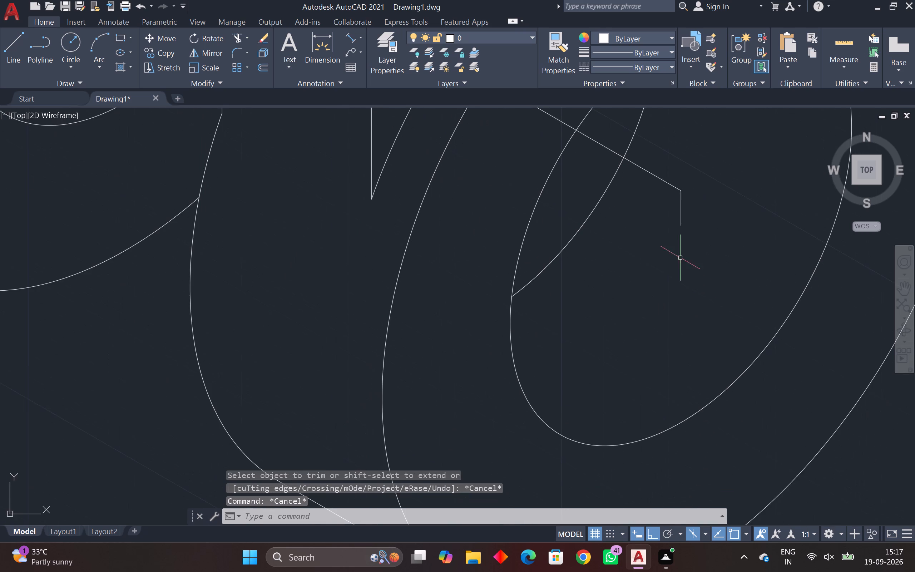
pyautogui.scroll(-2, 681, 304)
pyautogui.moveTo(681, 304); pyautogui.dragTo(681, 286, button='middle')
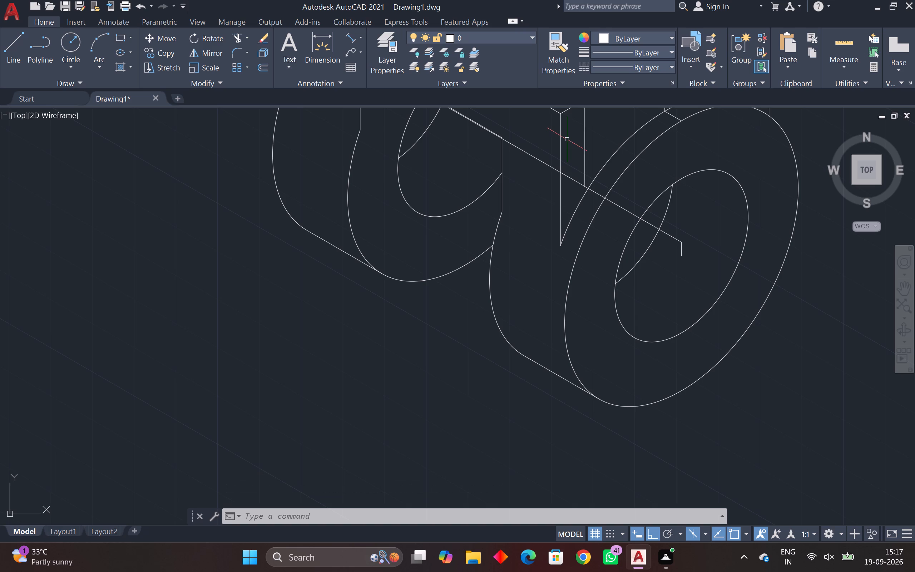
pyautogui.press('Escape')
pyautogui.press('Escape')
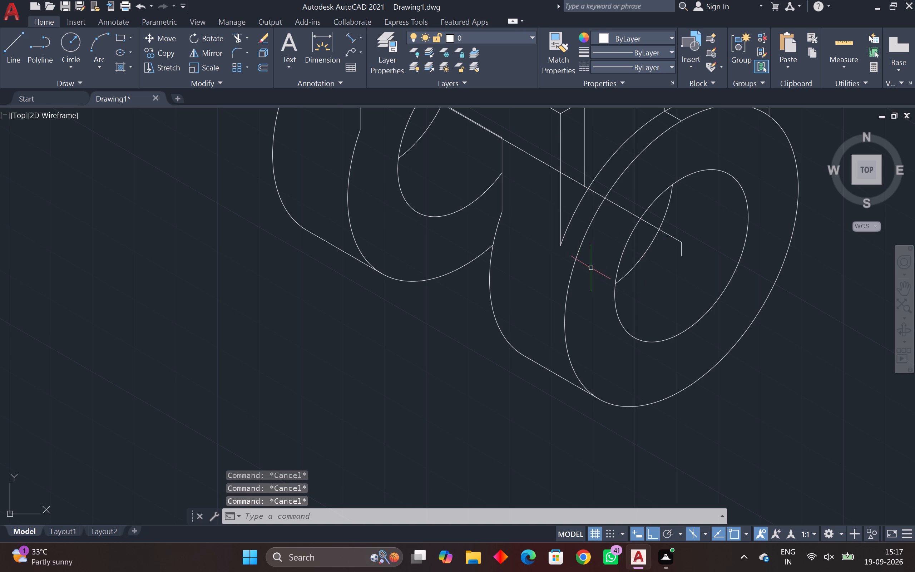
pyautogui.scroll(-2, 594, 264)
pyautogui.moveTo(594, 264); pyautogui.dragTo(586, 281, button='middle')
pyautogui.scroll(2, 583, 276)
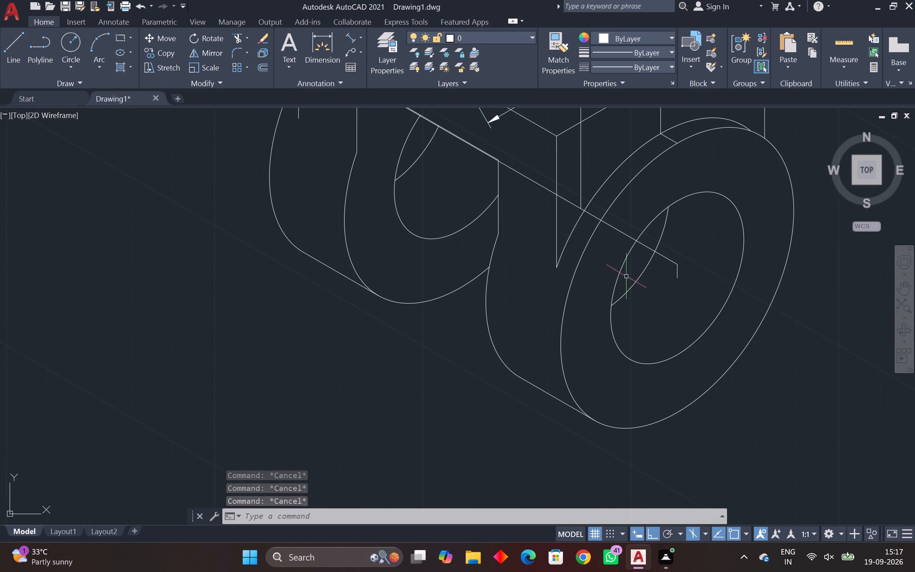
pyautogui.moveTo(662, 285); pyautogui.dragTo(653, 289)
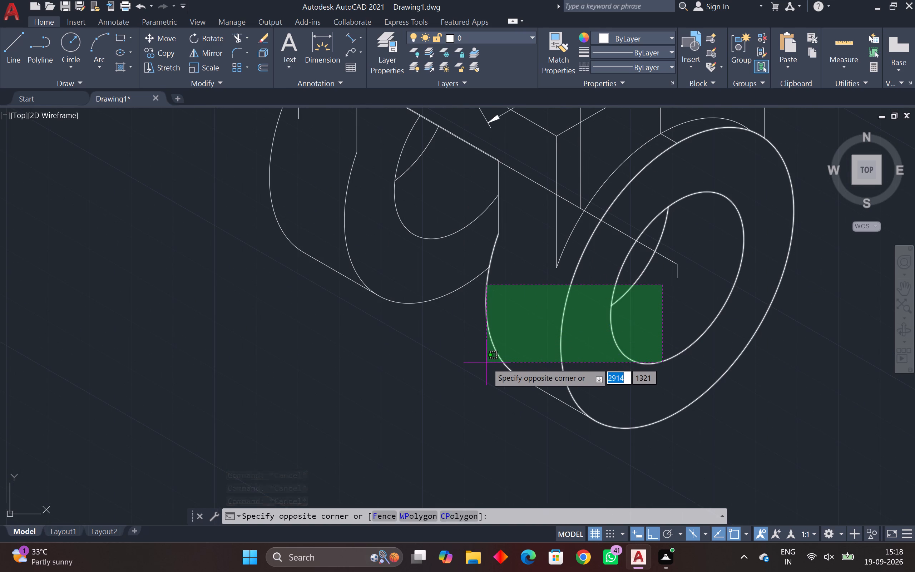
pyautogui.click(485, 365)
pyautogui.moveTo(586, 402); pyautogui.dragTo(560, 419)
pyautogui.click(551, 425)
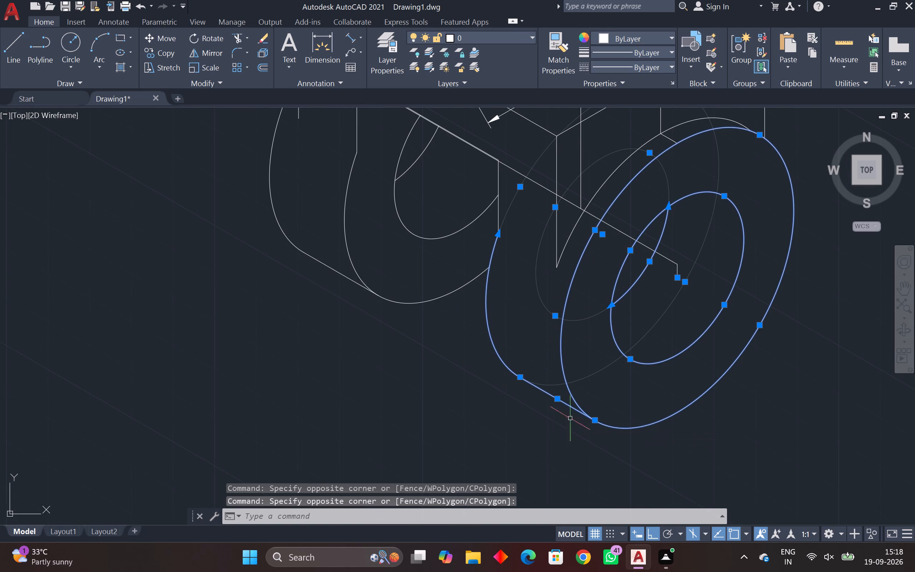
pyautogui.moveTo(716, 255); pyautogui.dragTo(709, 323, button='middle')
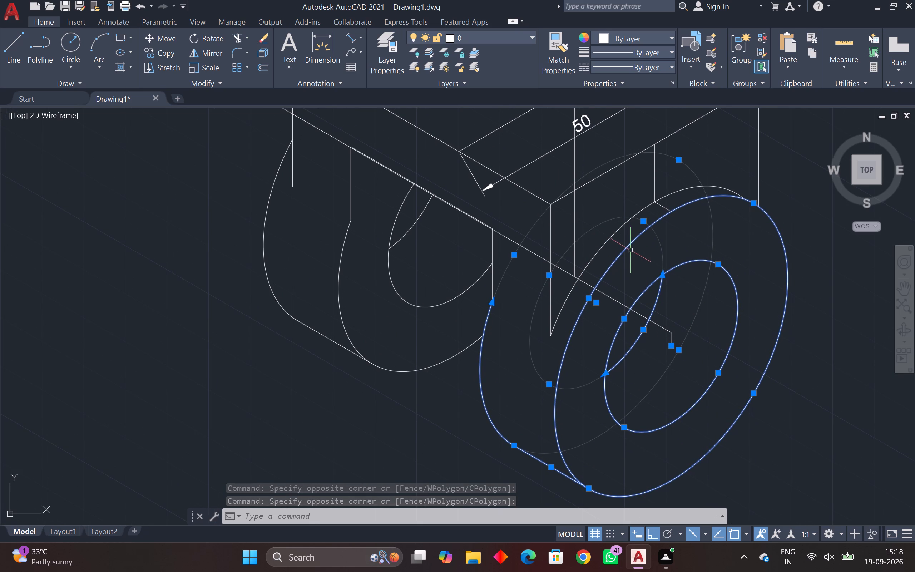
pyautogui.click(630, 239)
pyautogui.click(610, 211)
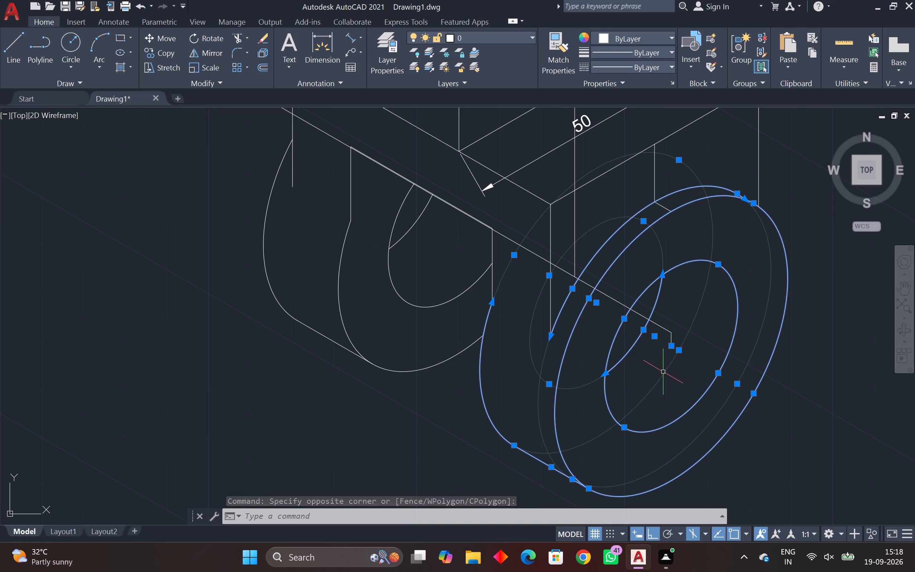
pyautogui.write('m')
pyautogui.press('space')
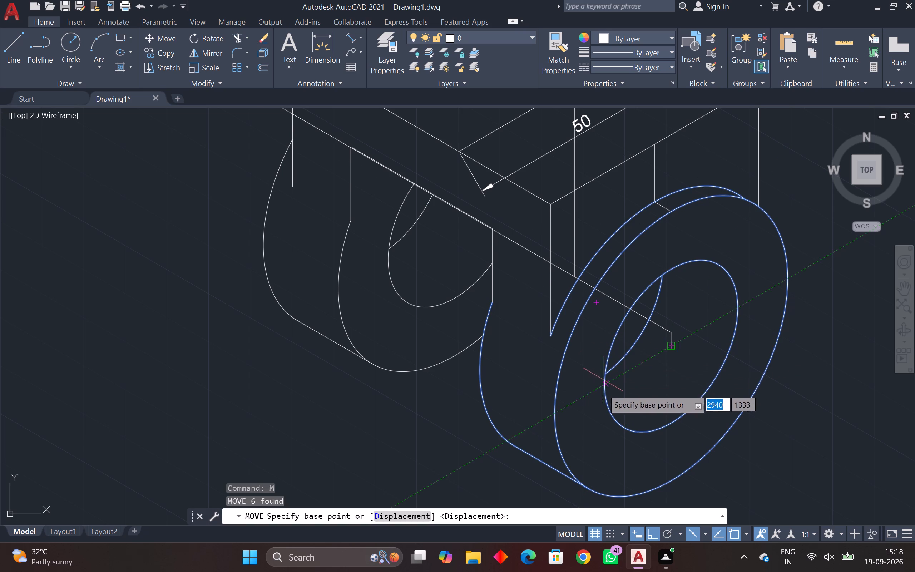
pyautogui.click(673, 348)
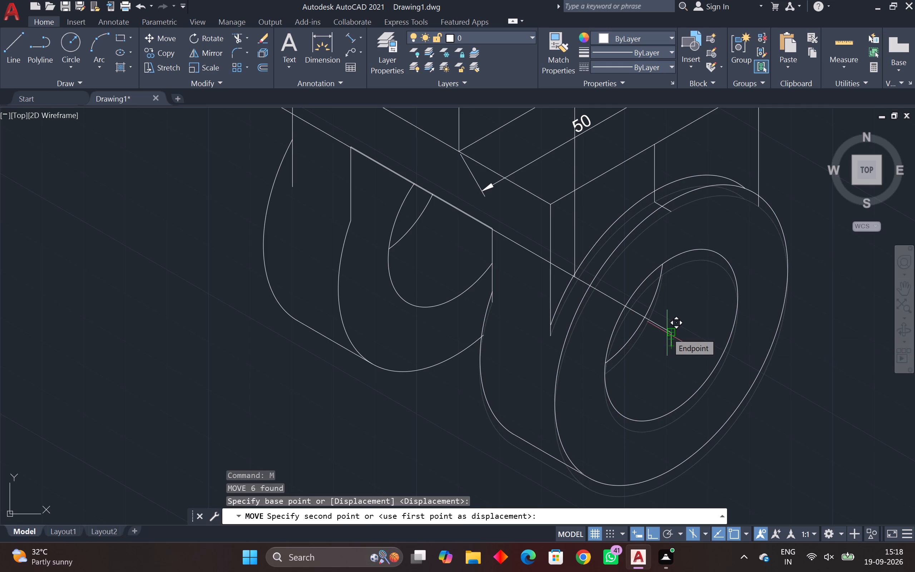
pyautogui.click(669, 332)
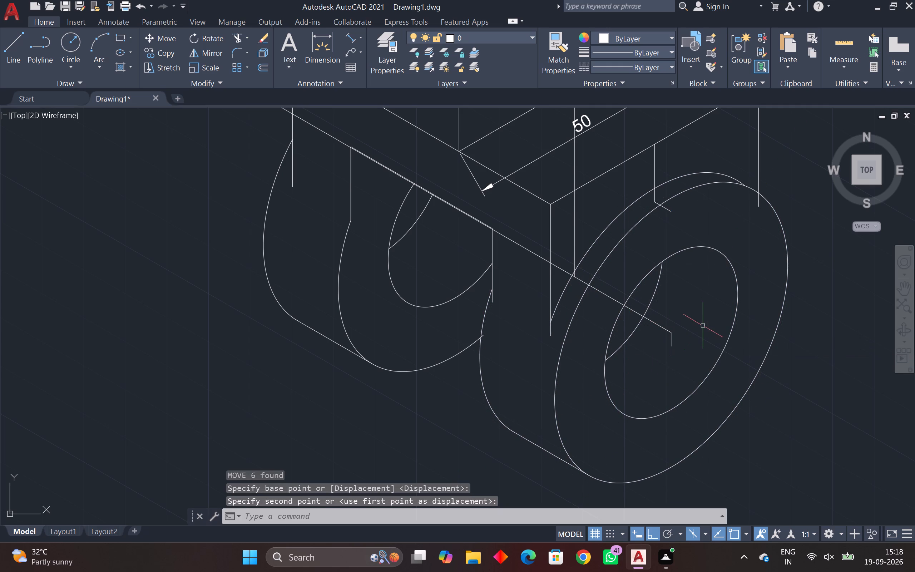
pyautogui.press('Escape')
pyautogui.press('Escape')
pyautogui.scroll(-1, 725, 312)
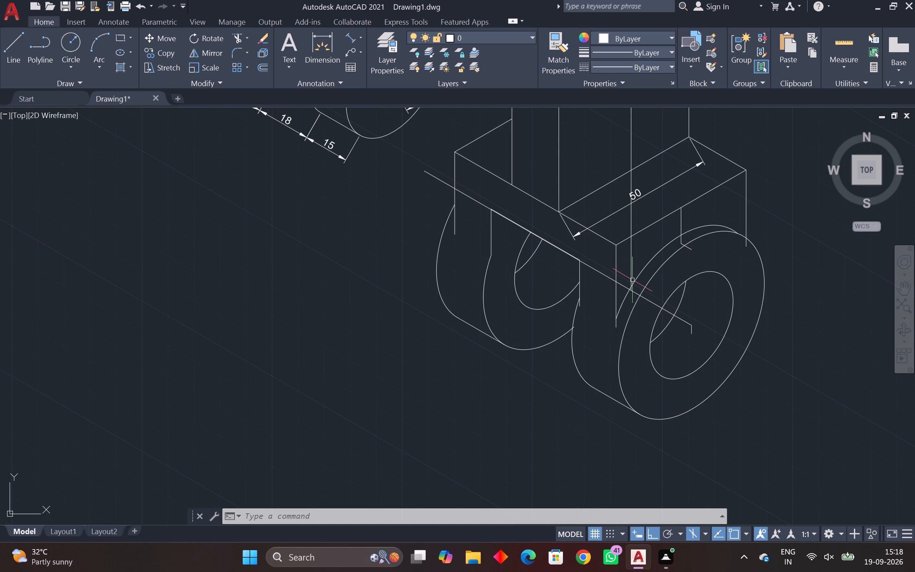
# Check the vertical construction line's length from the upper hole centre to the sloping line with a temporary aligned dimension, without placing it.
pyautogui.scroll(-2, 653, 282)
pyautogui.moveTo(653, 282); pyautogui.dragTo(594, 324, button='middle')
pyautogui.scroll(2, 603, 229)
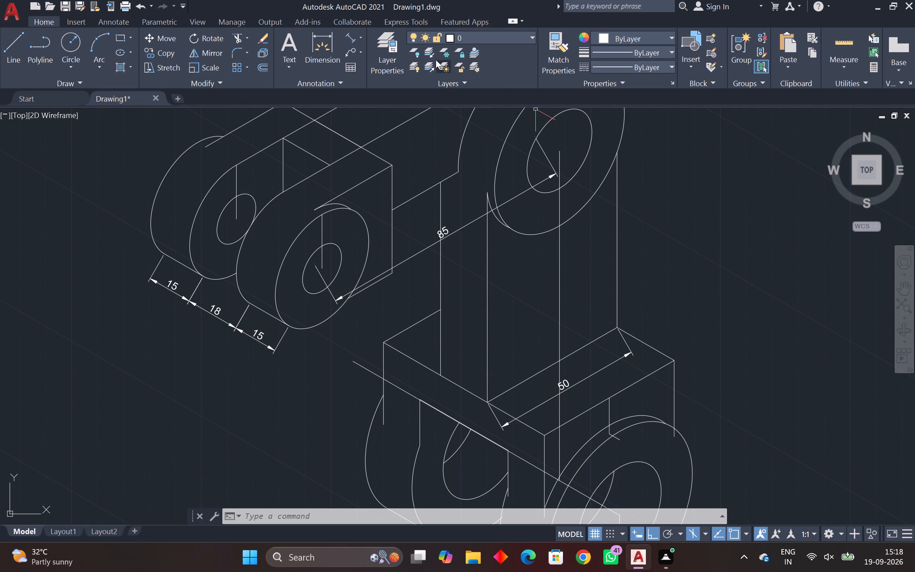
pyautogui.click(350, 34)
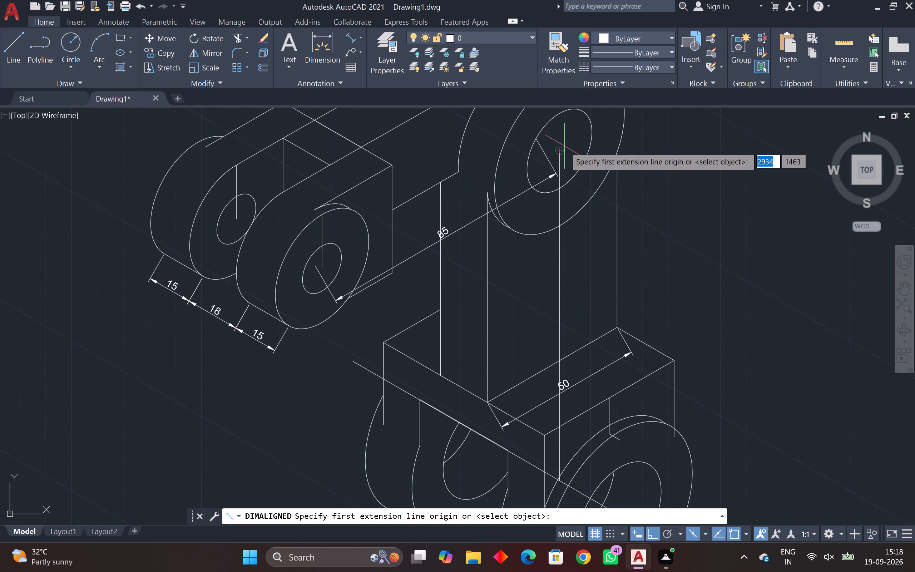
pyautogui.click(560, 149)
pyautogui.scroll(-2, 592, 390)
pyautogui.moveTo(594, 390); pyautogui.dragTo(562, 288, button='middle')
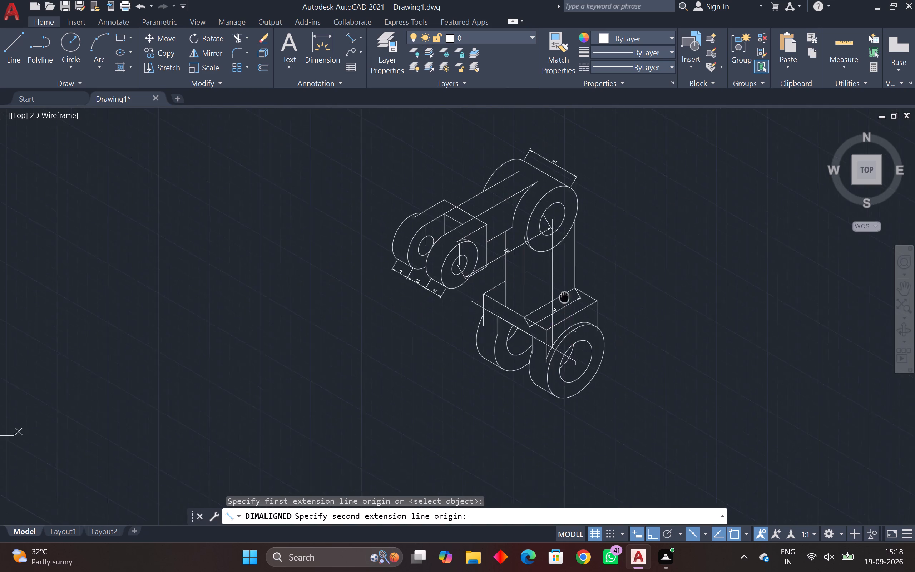
pyautogui.moveTo(562, 288); pyautogui.dragTo(562, 282, button='middle')
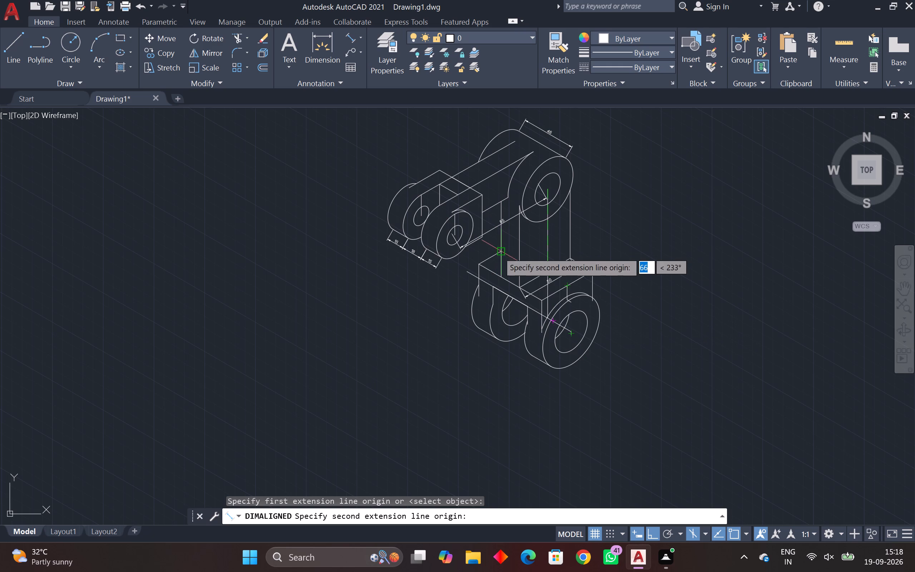
pyautogui.scroll(3, 548, 321)
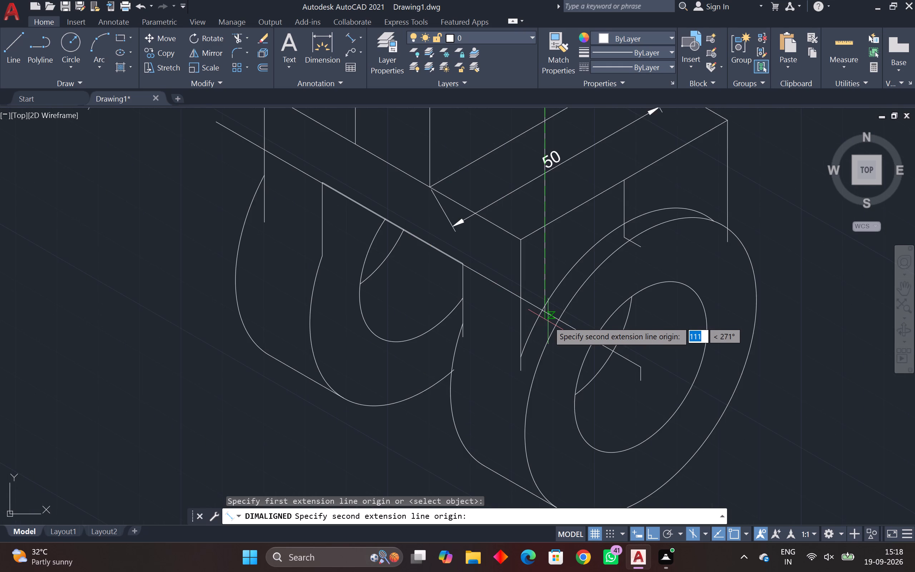
pyautogui.scroll(2, 546, 319)
pyautogui.click(541, 303)
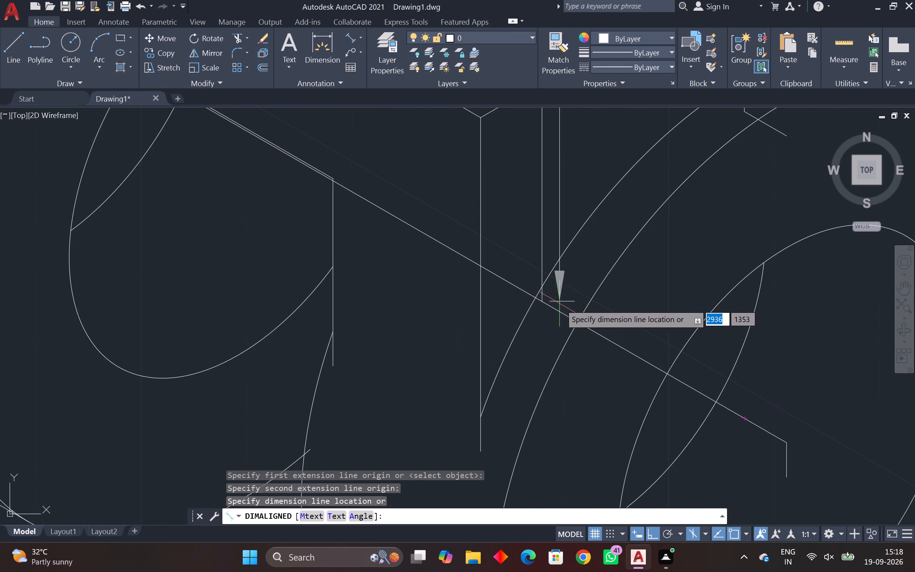
pyautogui.scroll(-4, 608, 302)
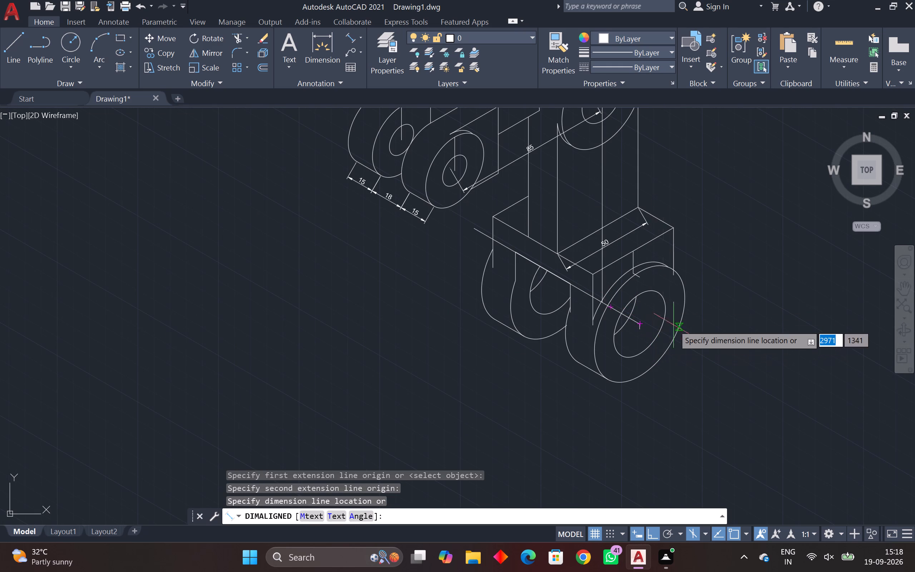
pyautogui.press('Escape')
pyautogui.press('Escape')
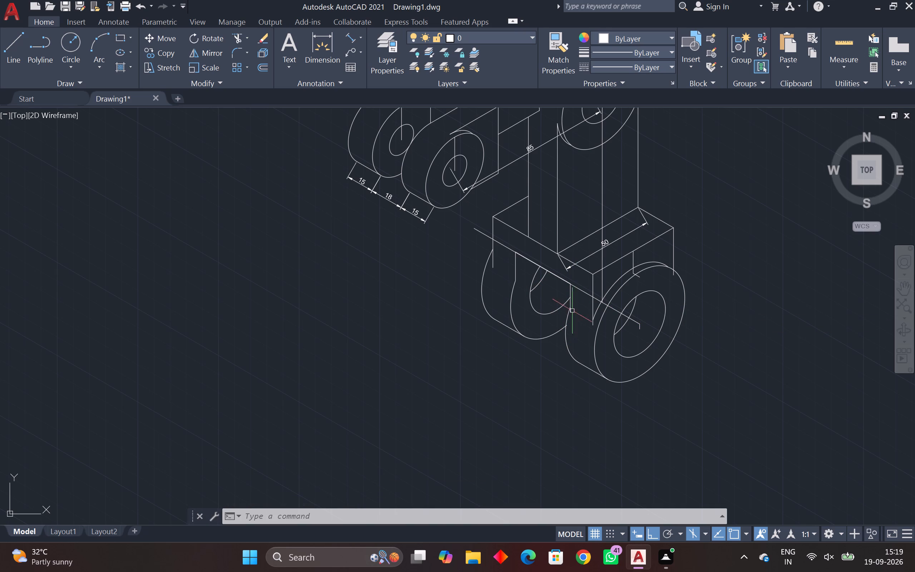
# Examine how the sloping construction line runs against the parallel edge between the lower fork's lugs, highlighting the line for comparison.
pyautogui.scroll(2, 559, 284)
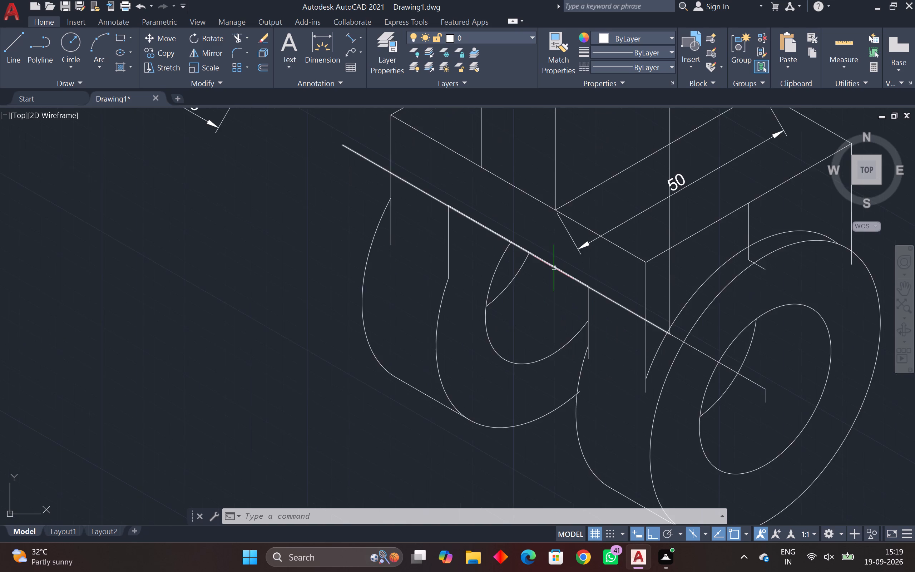
pyautogui.scroll(4, 554, 268)
pyautogui.scroll(-2, 553, 267)
pyautogui.middleClick(553, 267)
pyautogui.scroll(3, 553, 267)
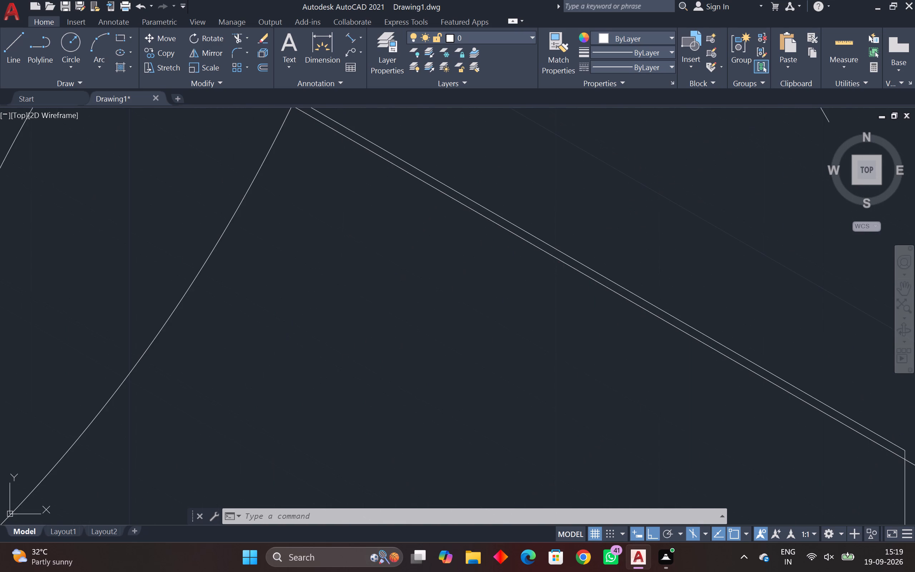
pyautogui.scroll(2, 553, 267)
pyautogui.scroll(-4, 553, 267)
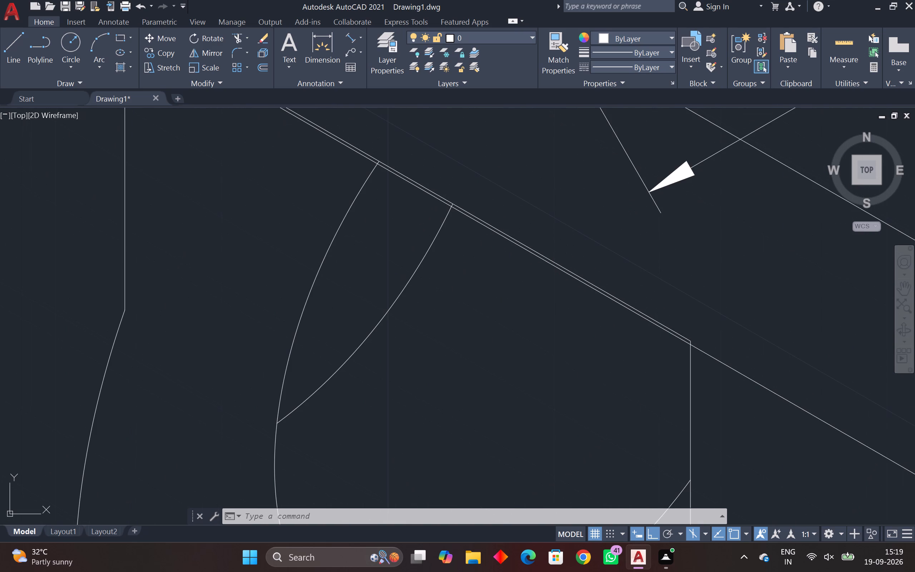
pyautogui.scroll(-1, 574, 299)
pyautogui.moveTo(574, 299); pyautogui.dragTo(547, 266, button='middle')
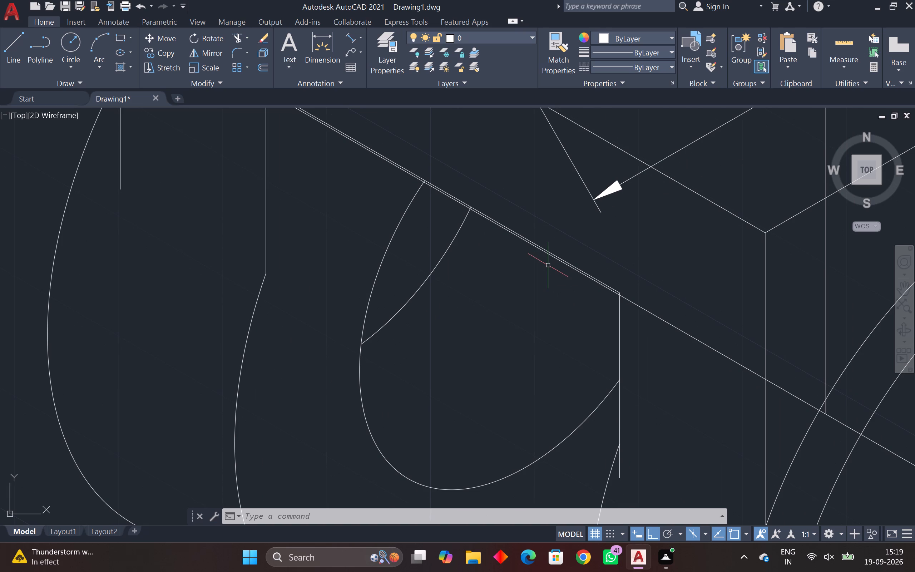
pyautogui.scroll(-1, 548, 265)
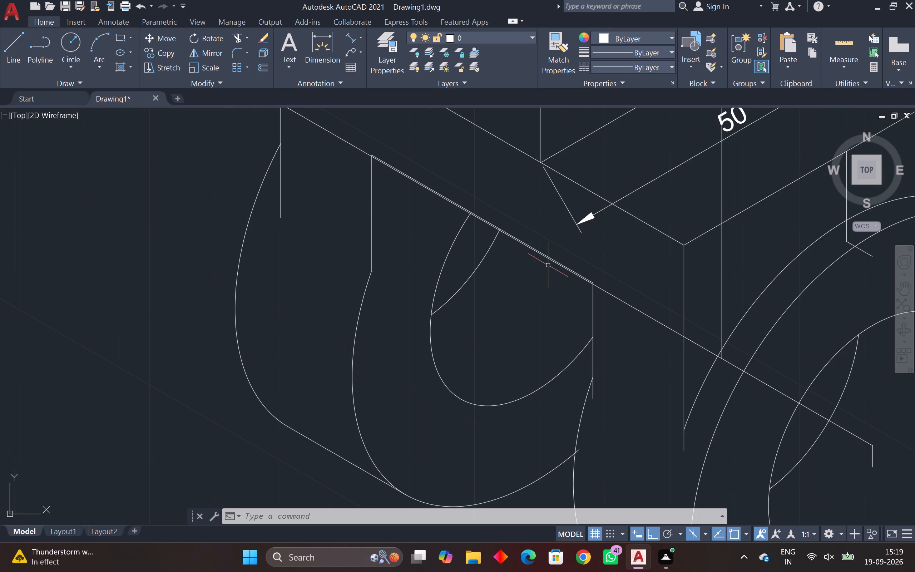
pyautogui.moveTo(548, 265); pyautogui.dragTo(549, 206, button='middle')
pyautogui.scroll(1, 545, 217)
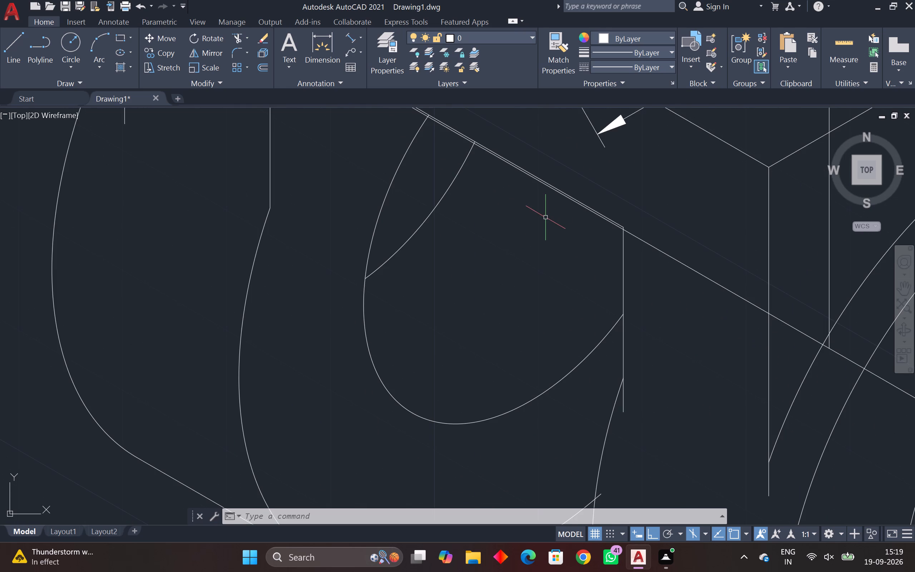
pyautogui.scroll(-1, 560, 239)
pyautogui.moveTo(560, 239); pyautogui.dragTo(516, 226, button='middle')
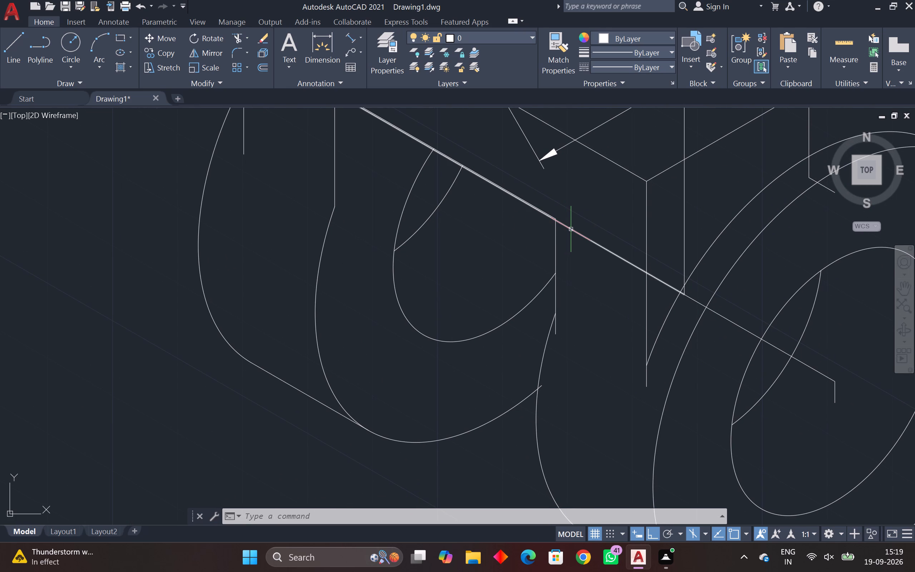
pyautogui.click(571, 229)
pyautogui.scroll(-1, 533, 241)
pyautogui.moveTo(533, 241); pyautogui.dragTo(579, 287, button='middle')
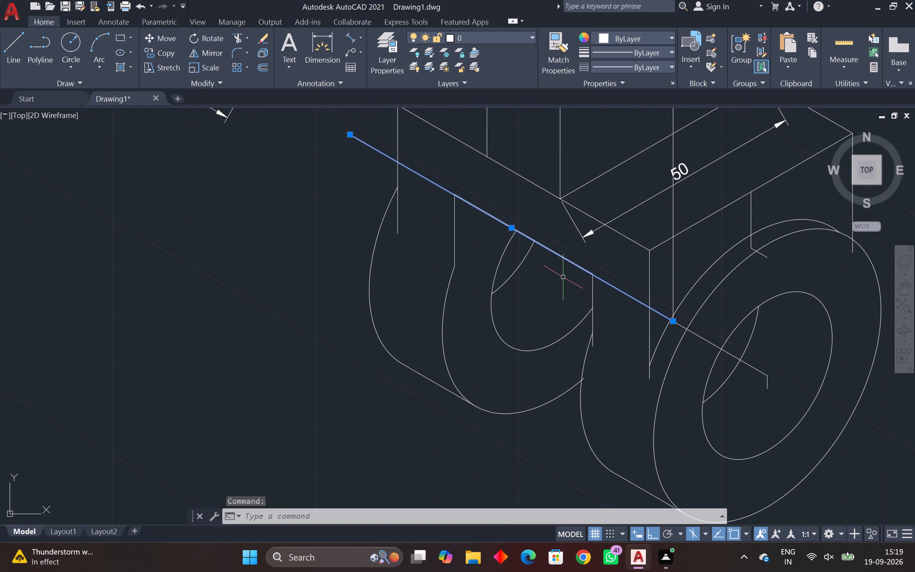
pyautogui.scroll(3, 371, 154)
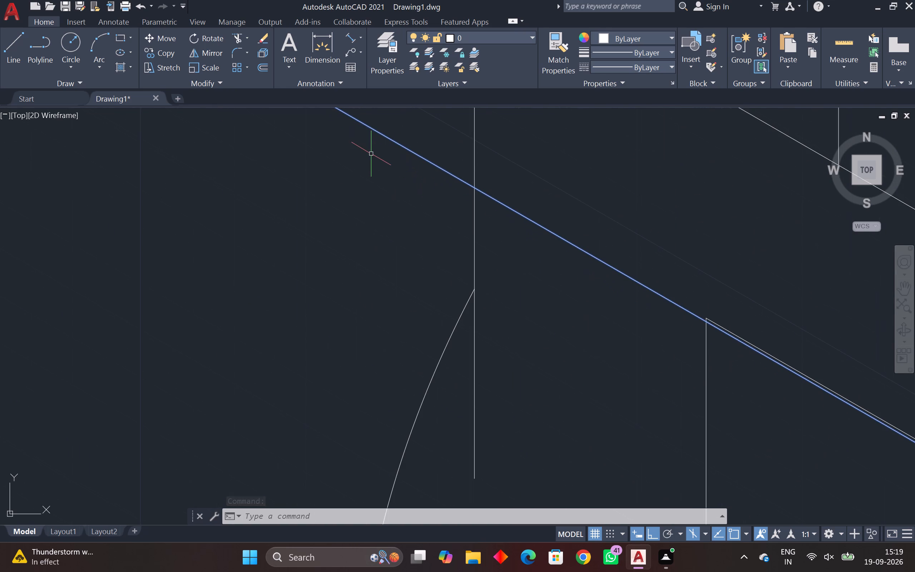
pyautogui.scroll(-3, 442, 174)
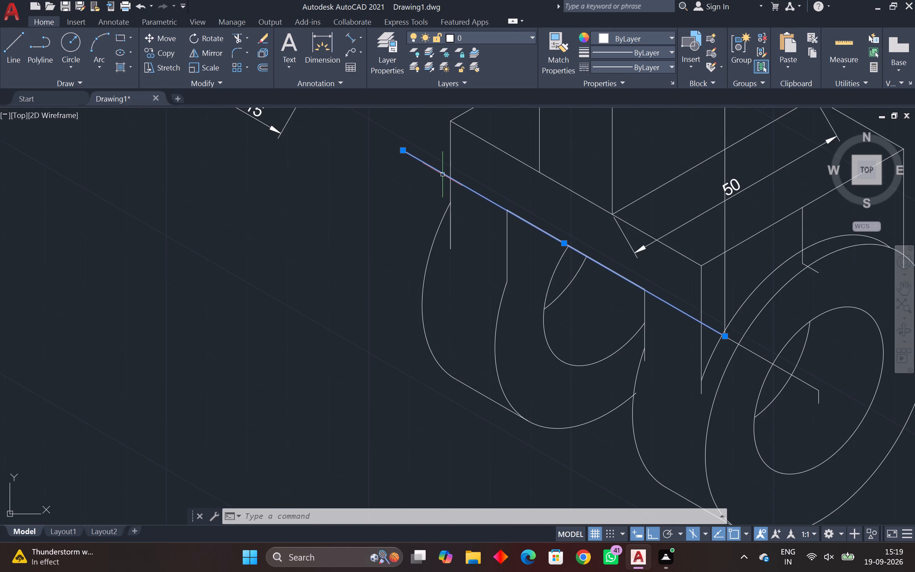
pyautogui.moveTo(442, 174); pyautogui.dragTo(464, 163, button='middle')
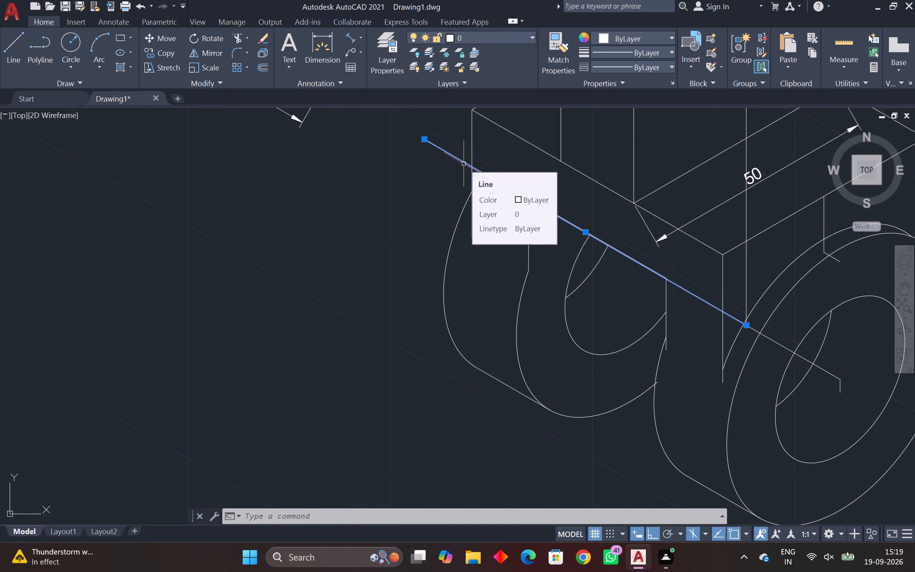
pyautogui.press('Escape')
pyautogui.press('Escape')
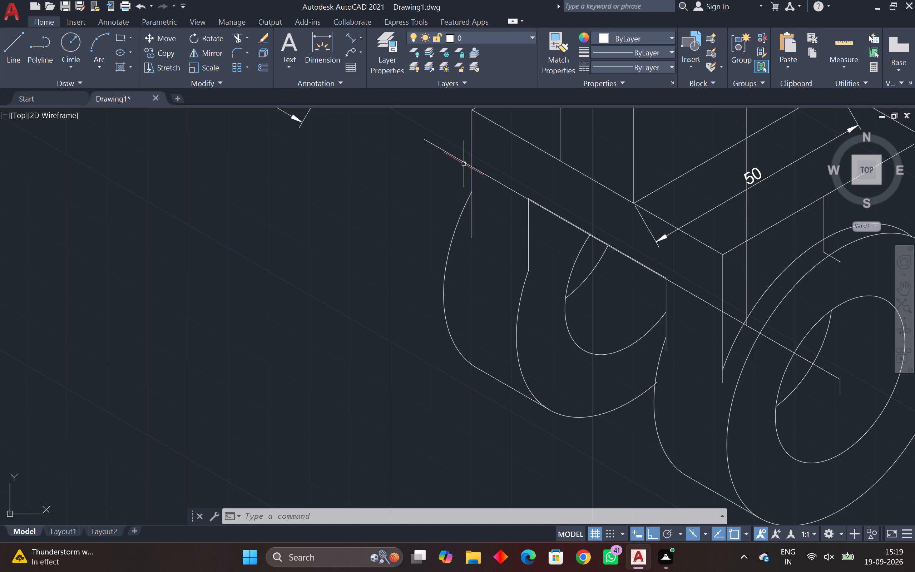
# Recheck the vertical construction line's length down to its intersection with the sloping line using an aligned dimension, discarding it unplaced.
pyautogui.scroll(-2, 600, 252)
pyautogui.moveTo(601, 252); pyautogui.dragTo(533, 247, button='middle')
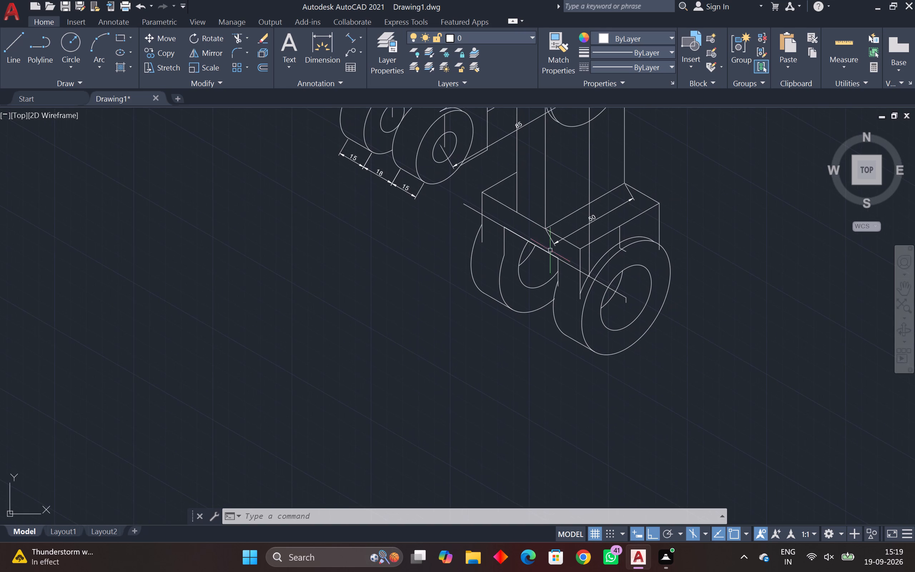
pyautogui.scroll(-1, 594, 232)
pyautogui.moveTo(594, 233); pyautogui.dragTo(557, 246, button='middle')
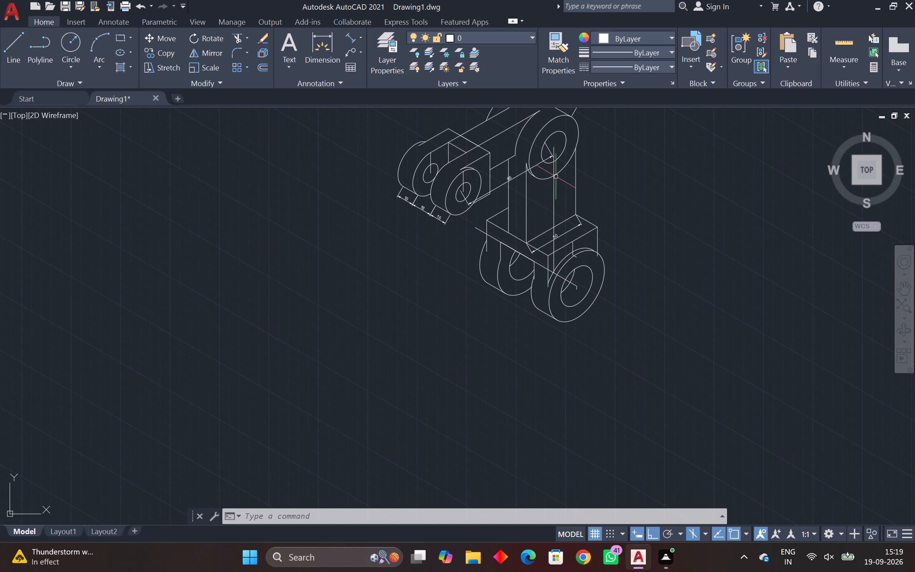
pyautogui.scroll(3, 550, 157)
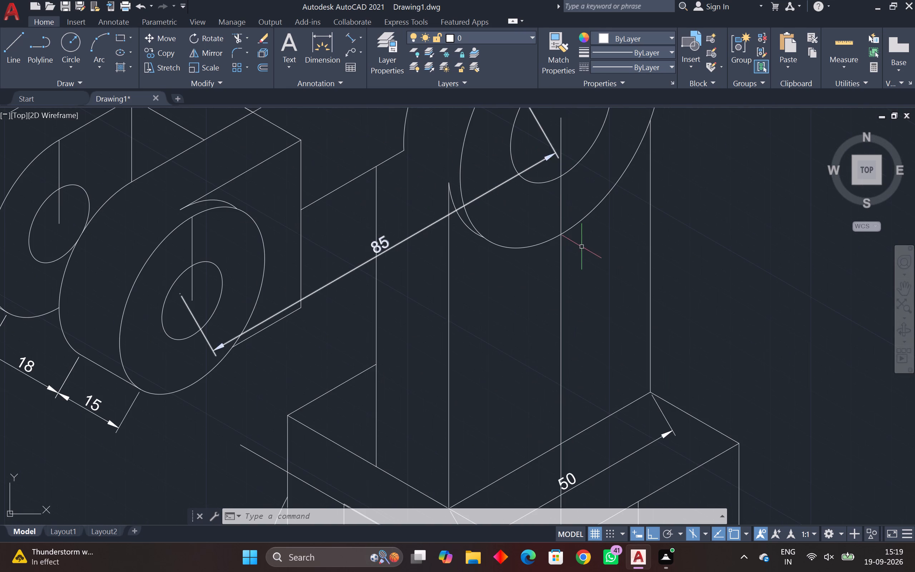
pyautogui.moveTo(581, 247); pyautogui.dragTo(612, 86, button='middle')
pyautogui.scroll(-1, 584, 215)
pyautogui.moveTo(584, 215); pyautogui.dragTo(565, 272, button='middle')
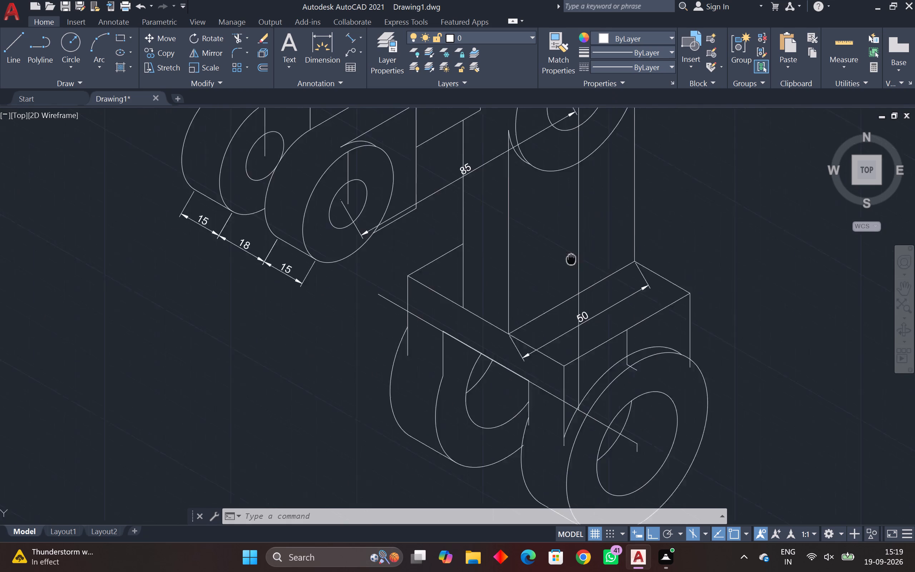
pyautogui.moveTo(565, 272); pyautogui.dragTo(560, 296, button='middle')
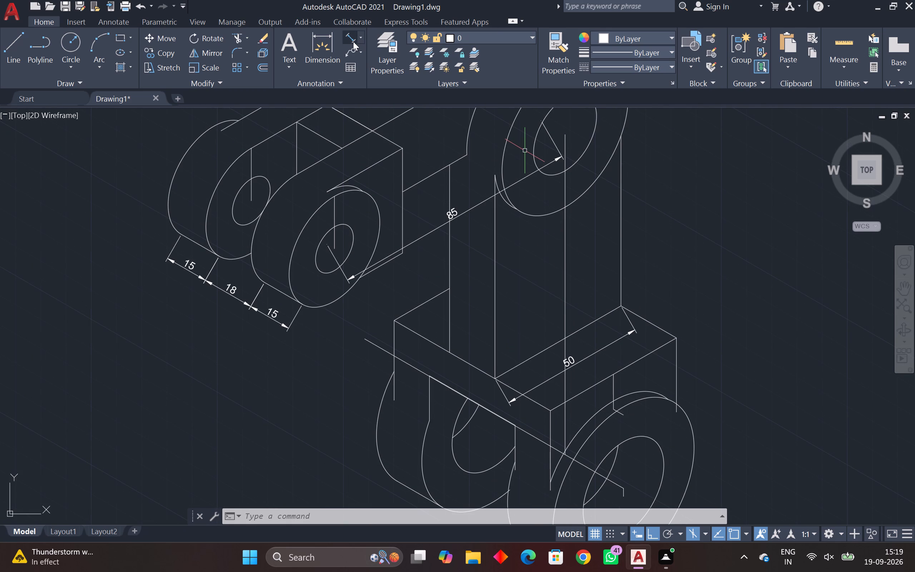
pyautogui.moveTo(350, 40); pyautogui.dragTo(347, 39)
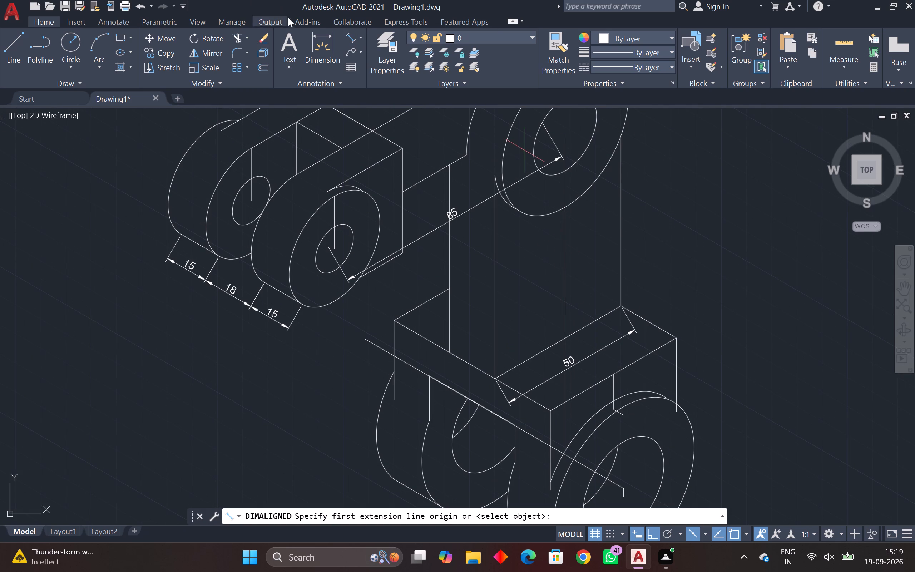
pyautogui.scroll(-2, 318, 60)
pyautogui.scroll(1, 570, 142)
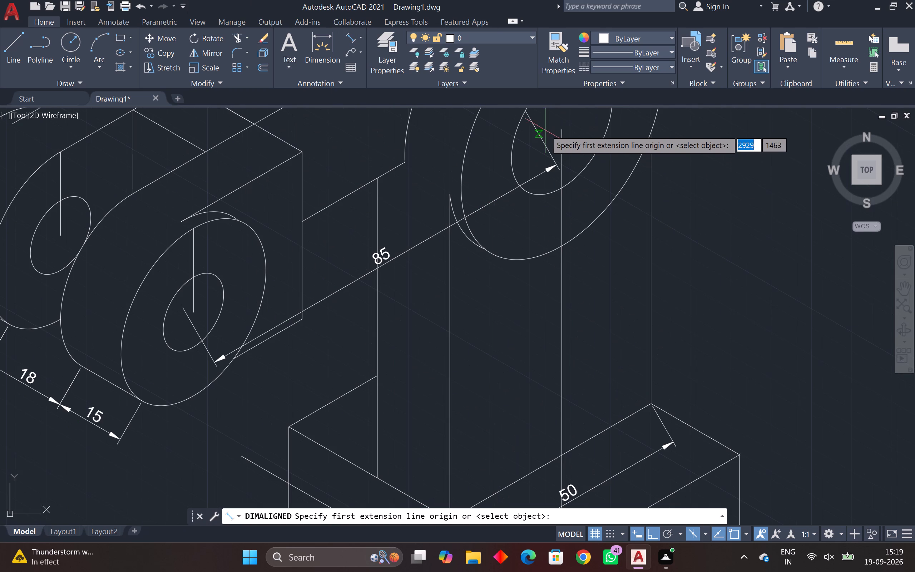
pyautogui.click(565, 129)
pyautogui.scroll(-2, 554, 228)
pyautogui.moveTo(554, 261); pyautogui.dragTo(561, 210, button='middle')
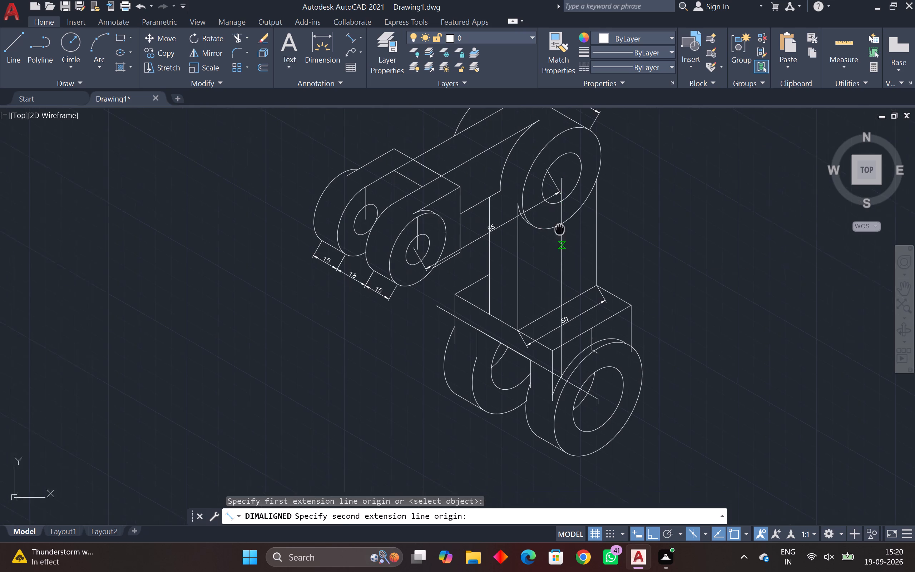
pyautogui.moveTo(561, 210); pyautogui.dragTo(574, 112, button='middle')
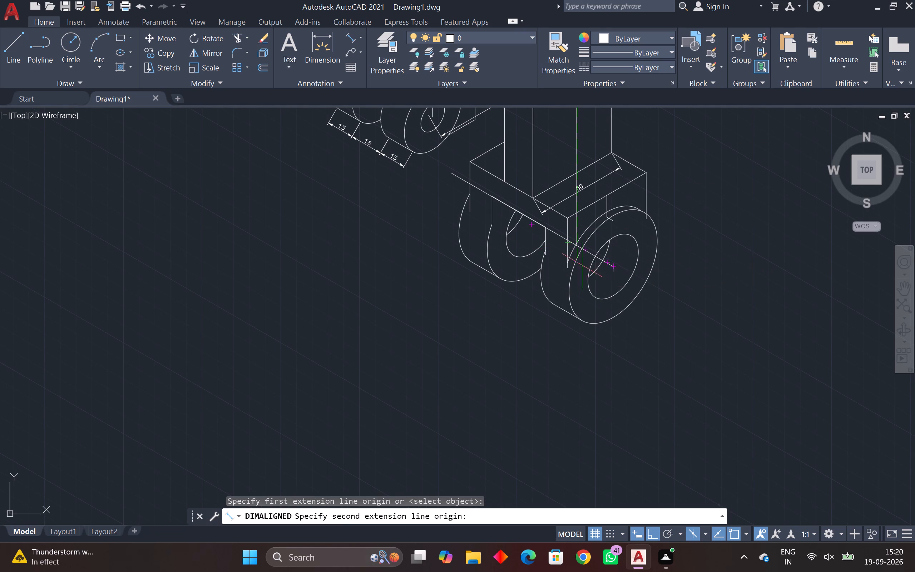
pyautogui.scroll(4, 584, 253)
pyautogui.scroll(2, 559, 231)
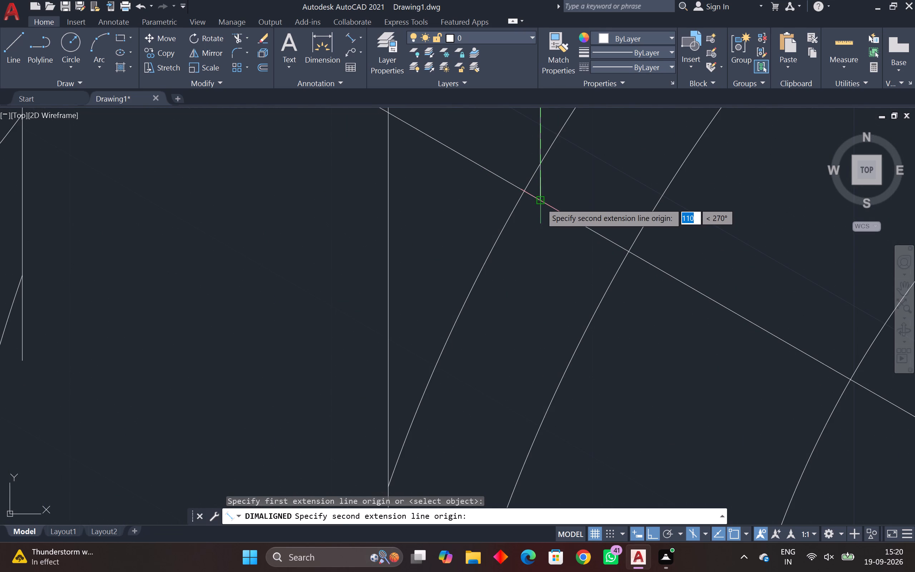
pyautogui.click(540, 203)
pyautogui.scroll(-5, 629, 217)
pyautogui.moveTo(629, 217); pyautogui.dragTo(628, 390, button='middle')
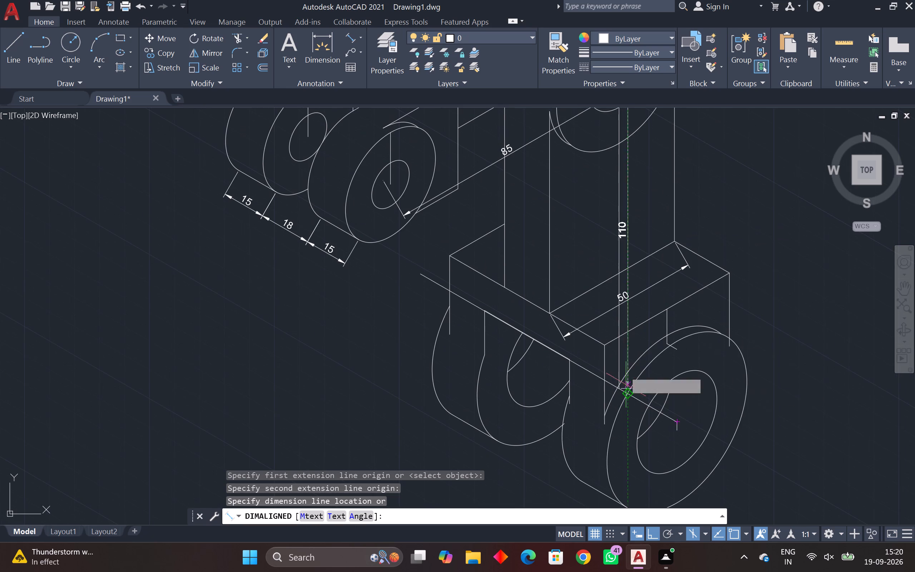
pyautogui.scroll(3, 624, 370)
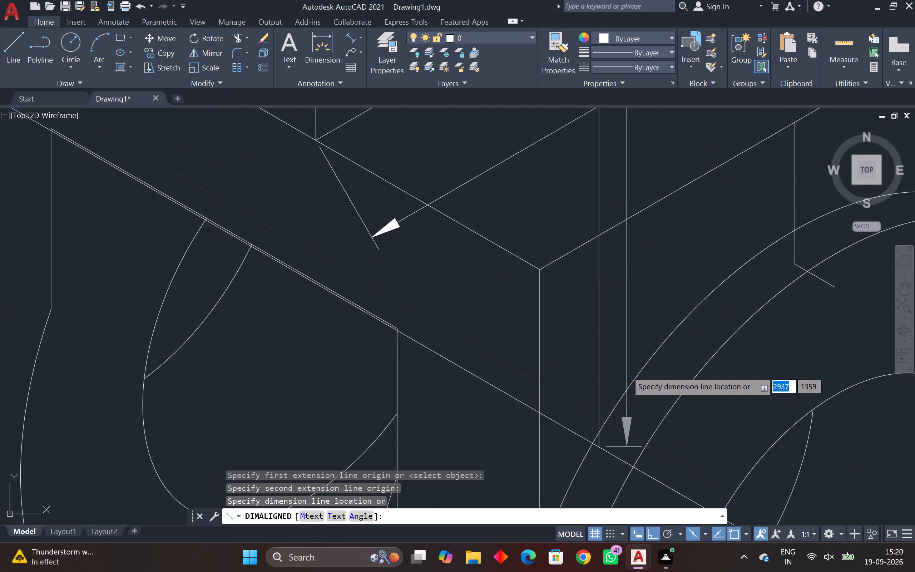
pyautogui.moveTo(627, 371); pyautogui.dragTo(642, 310, button='middle')
pyautogui.scroll(4, 620, 392)
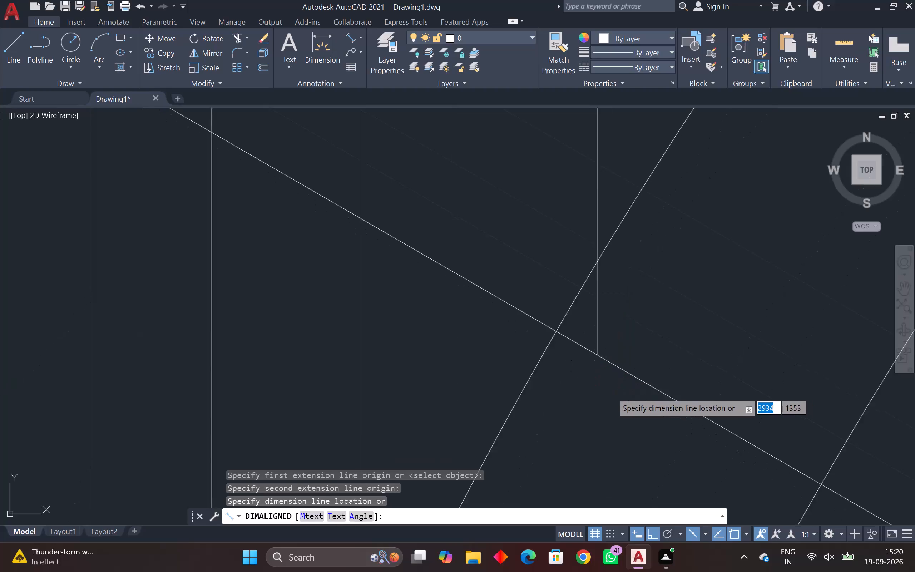
pyautogui.scroll(2, 611, 393)
pyautogui.scroll(-3, 580, 303)
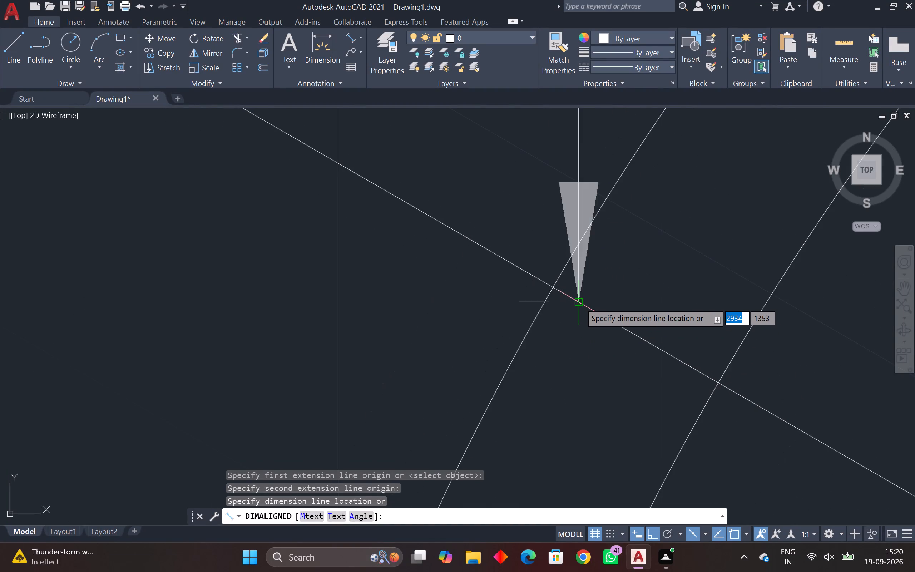
pyautogui.scroll(-3, 580, 303)
pyautogui.scroll(-2, 672, 391)
pyautogui.moveTo(672, 391); pyautogui.dragTo(625, 373, button='middle')
pyautogui.press('Escape')
pyautogui.press('Escape')
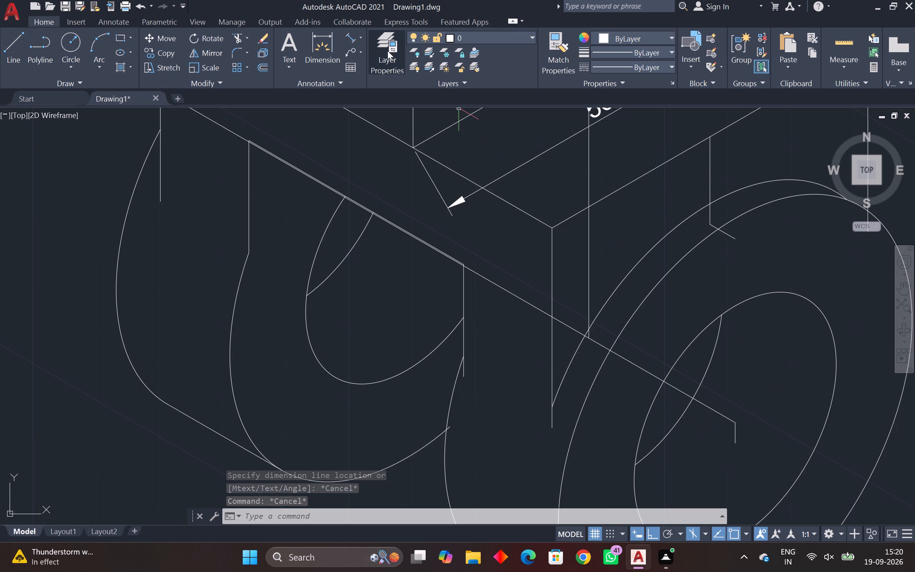
# Check the length of the short vertical line at the front lug's hole centre with a temporary aligned dimension, without placing it.
pyautogui.click(355, 40)
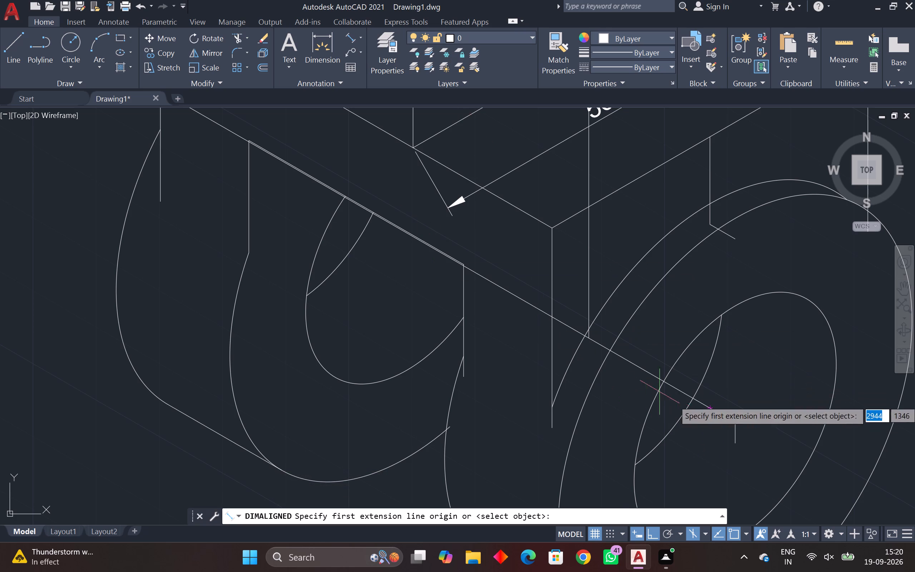
pyautogui.moveTo(746, 441); pyautogui.dragTo(649, 368, button='middle')
pyautogui.scroll(2, 634, 346)
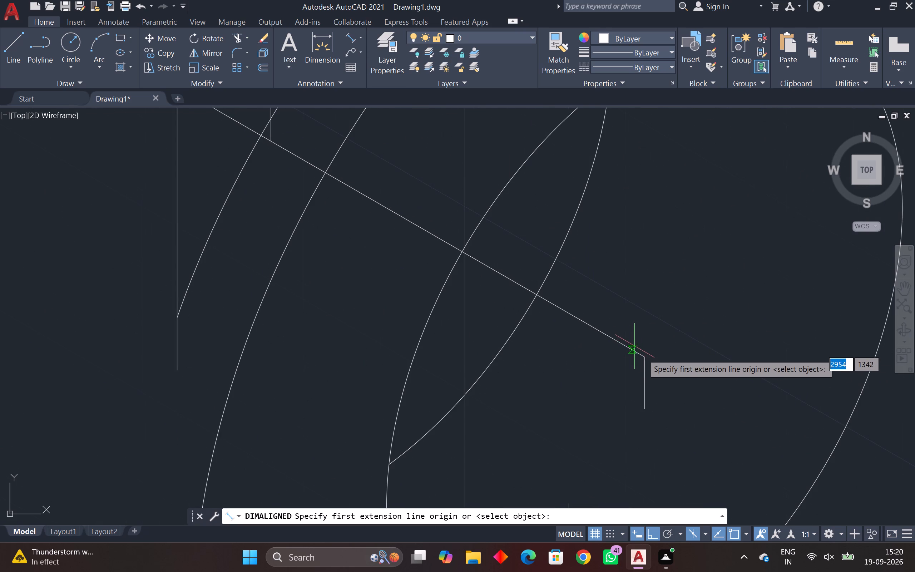
pyautogui.click(644, 359)
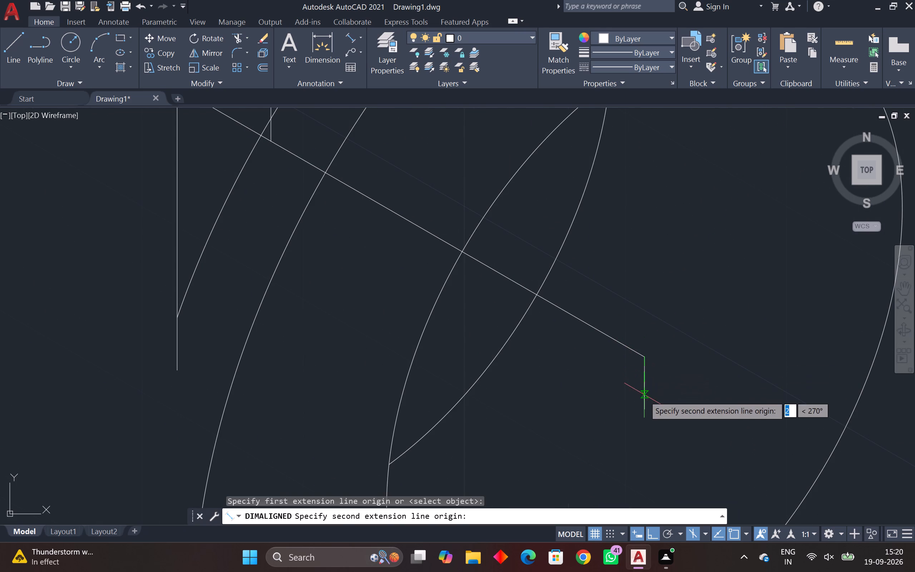
pyautogui.click(643, 410)
pyautogui.scroll(-1, 673, 401)
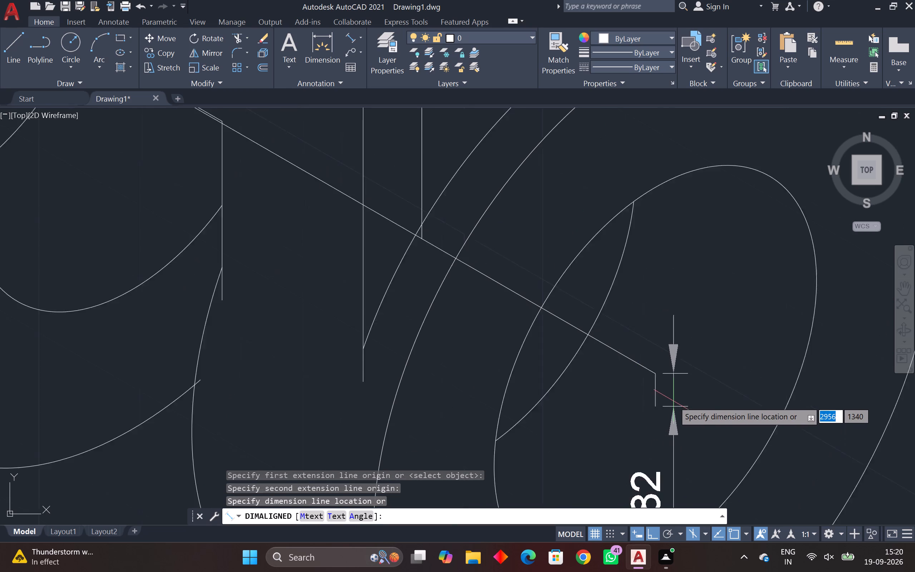
pyautogui.scroll(-2, 673, 401)
pyautogui.moveTo(673, 401); pyautogui.dragTo(664, 345, button='middle')
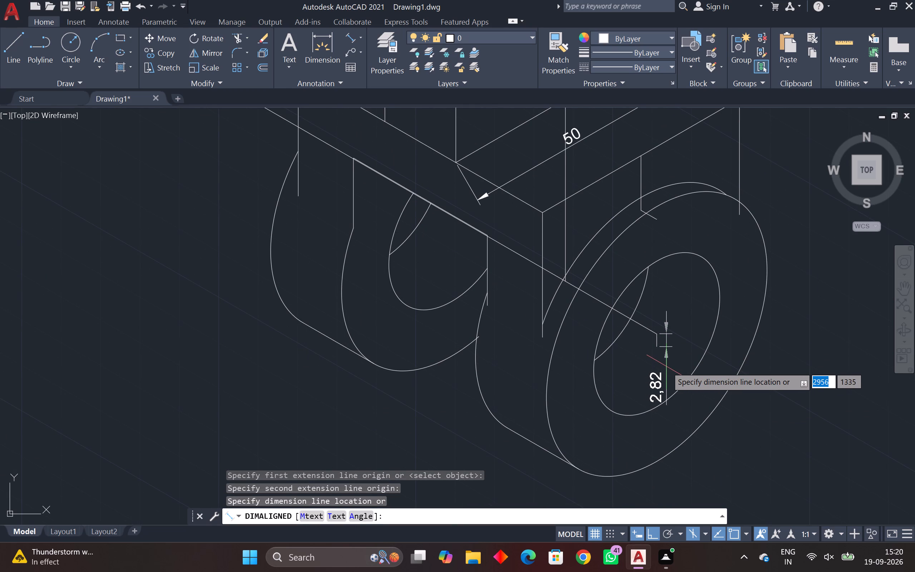
pyautogui.press('`')
pyautogui.press('Escape')
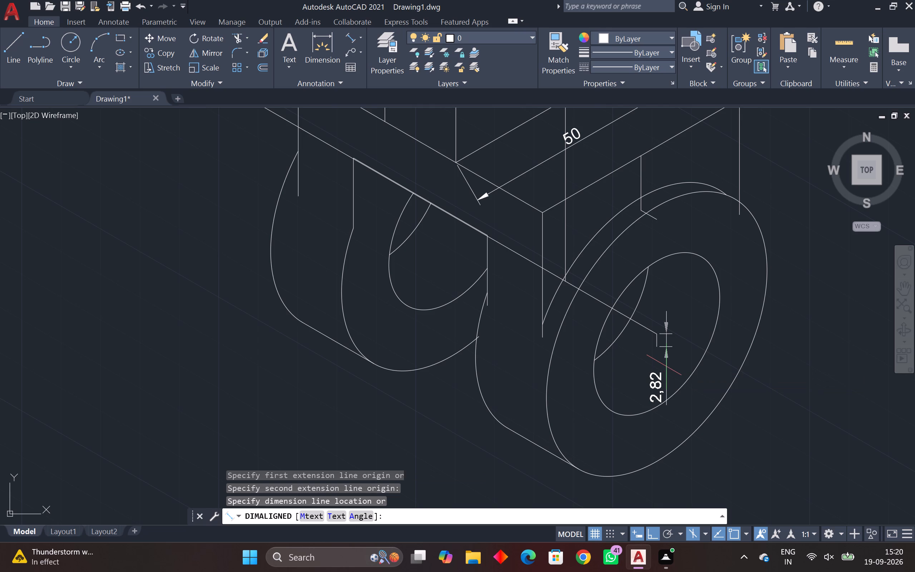
pyautogui.press('Escape')
# Draw a line about 52 long from the short vertical's lower end to the rear lug's hole centre, continuing about 11 straight up.
pyautogui.write('l')
pyautogui.press('space')
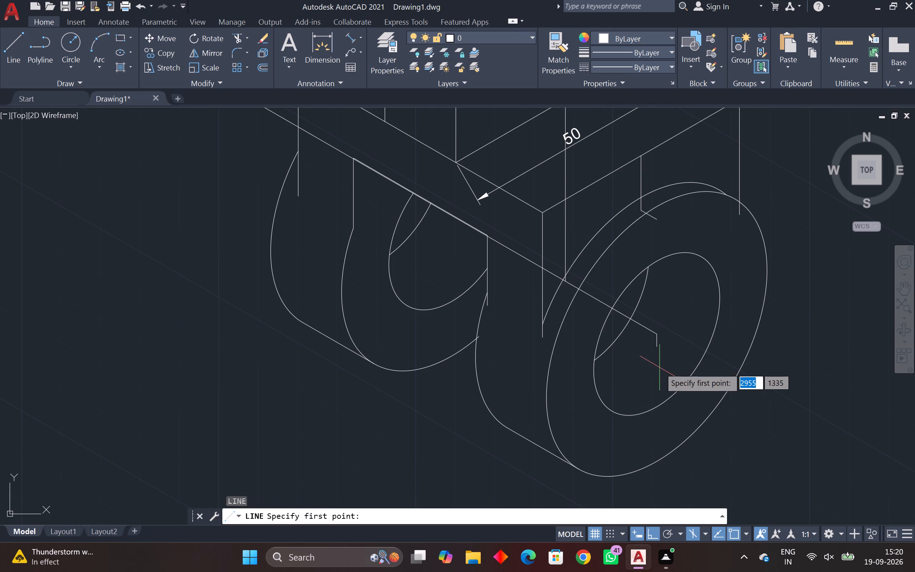
pyautogui.moveTo(659, 346); pyautogui.dragTo(654, 346)
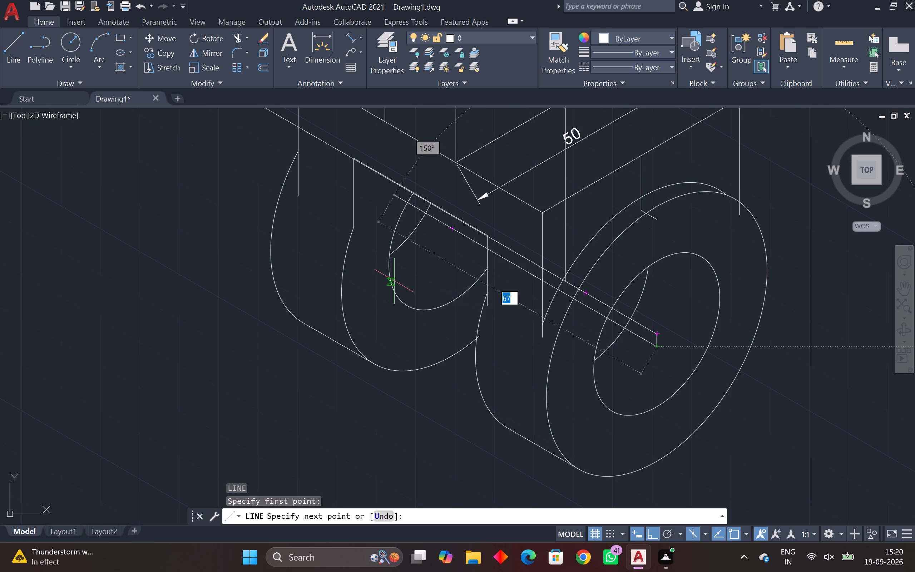
pyautogui.click(452, 228)
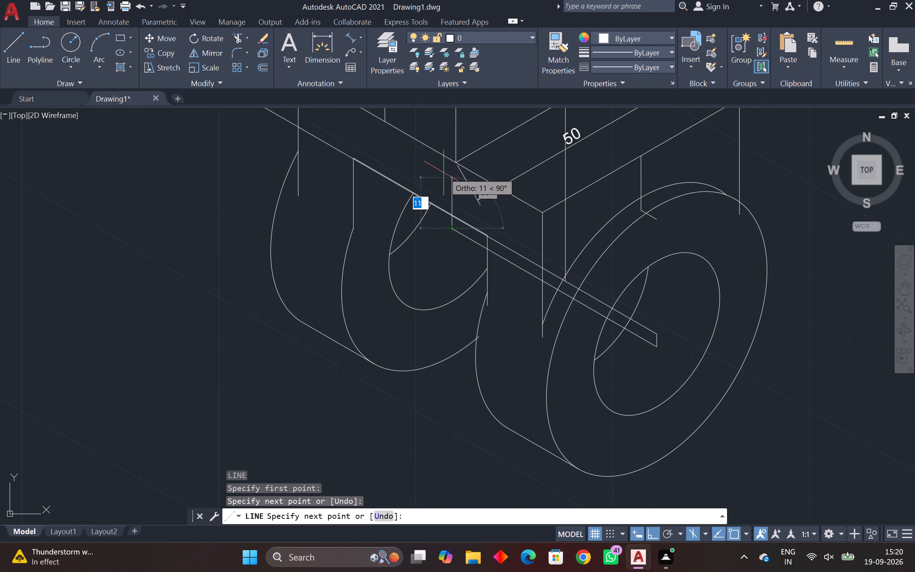
pyautogui.click(439, 174)
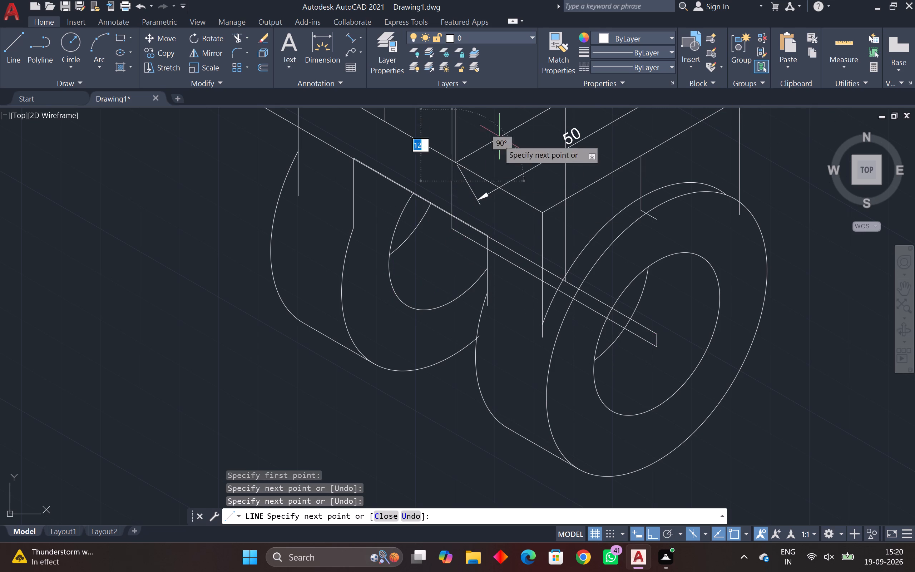
pyautogui.press('Escape')
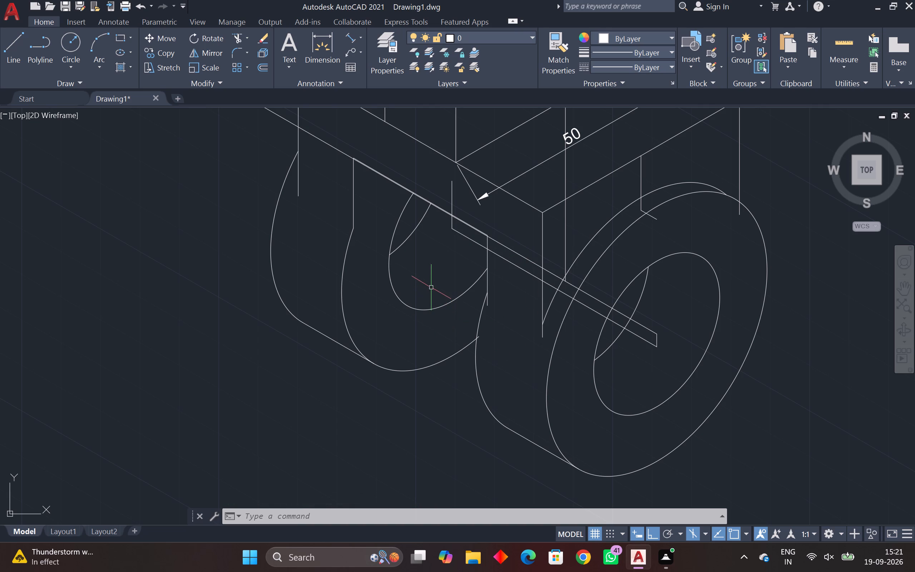
# Move the lower rear lug's arcs and bottom tangent line from the hole centre straight up to the sloping construction line.
pyautogui.moveTo(417, 241); pyautogui.dragTo(405, 245)
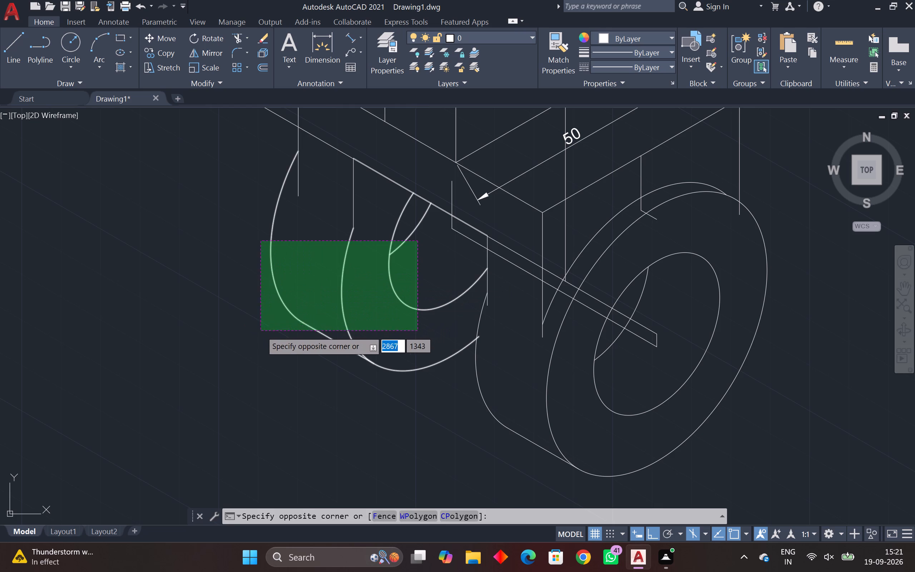
pyautogui.click(261, 331)
pyautogui.scroll(-1, 383, 292)
pyautogui.moveTo(383, 292); pyautogui.dragTo(369, 323, button='middle')
pyautogui.scroll(2, 414, 326)
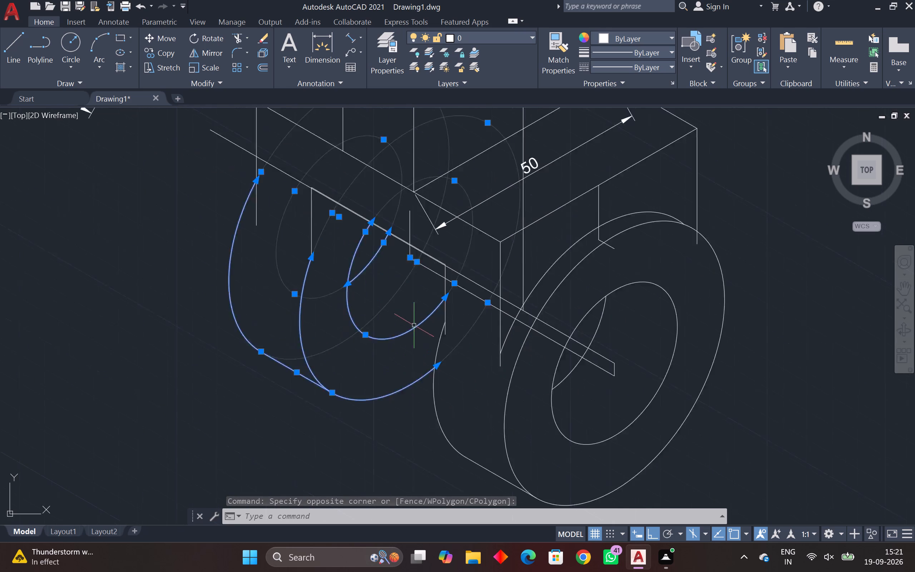
pyautogui.scroll(1, 414, 323)
pyautogui.scroll(-1, 405, 326)
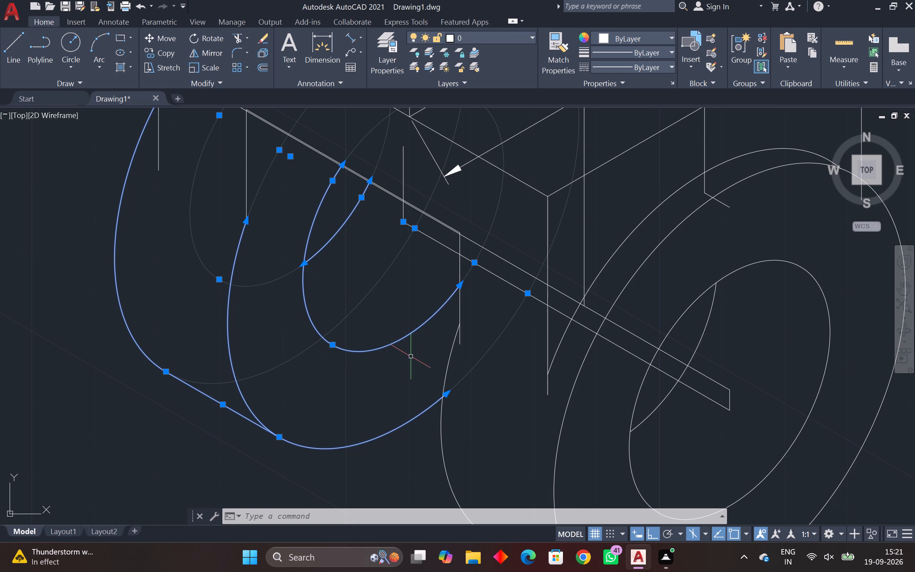
pyautogui.write('m')
pyautogui.press('space')
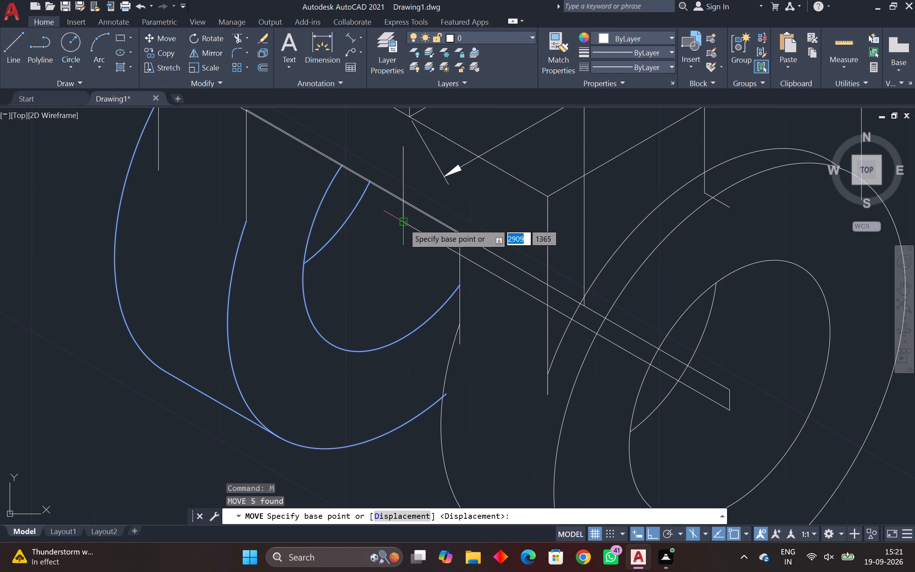
pyautogui.moveTo(350, 268); pyautogui.dragTo(426, 328, button='middle')
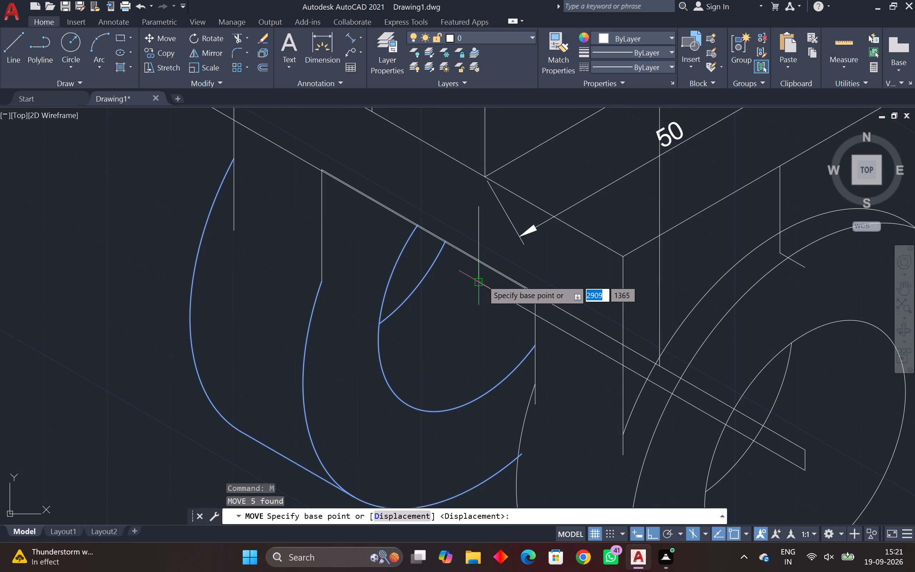
pyautogui.click(479, 282)
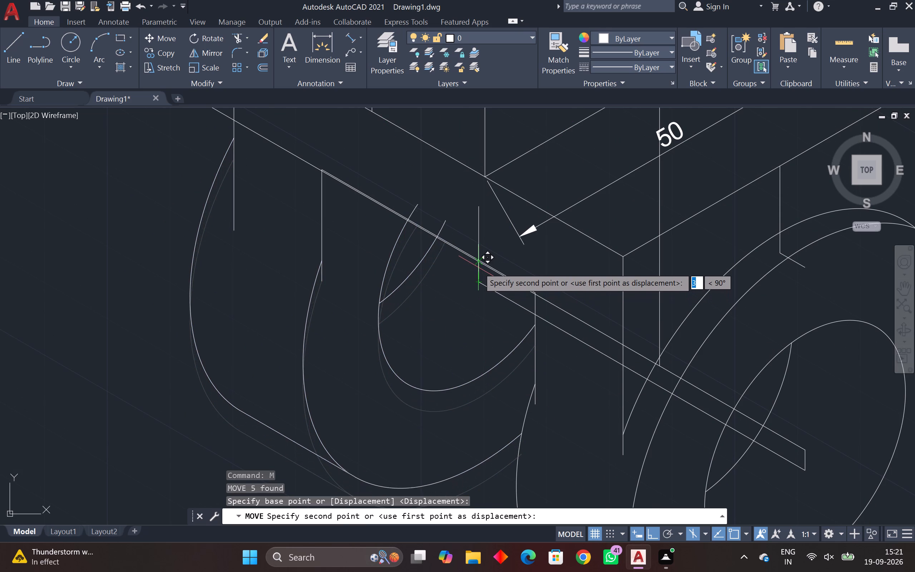
pyautogui.scroll(3, 478, 267)
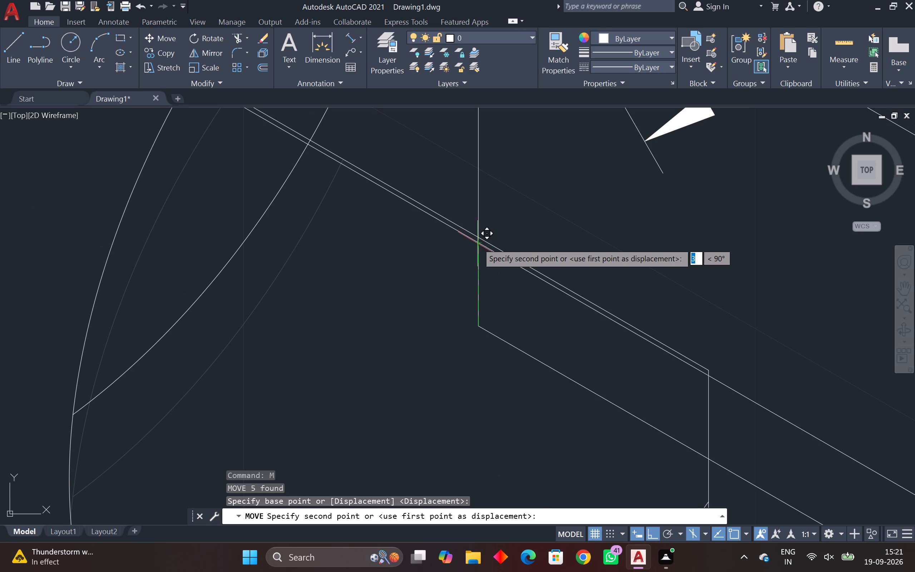
pyautogui.click(478, 243)
pyautogui.press('Escape')
pyautogui.press('Escape')
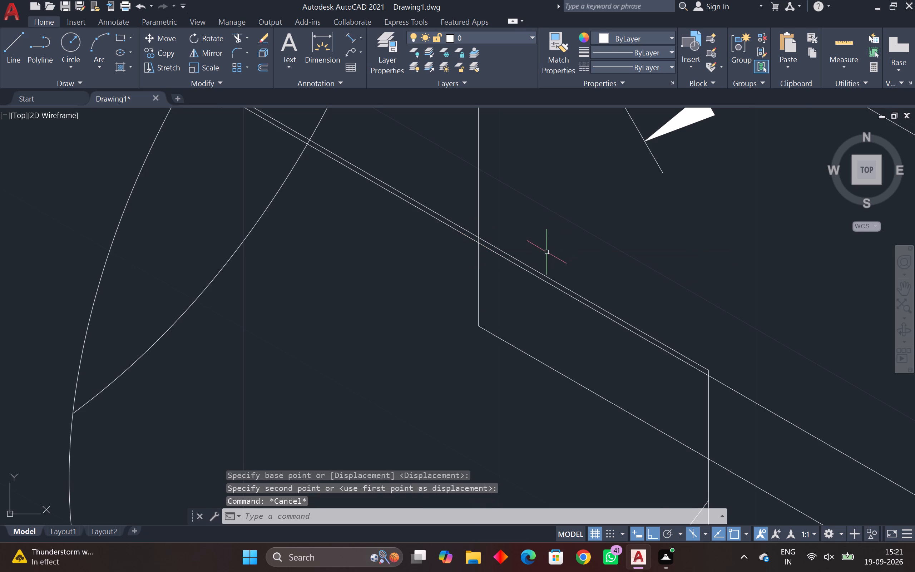
# Examine how the moved rear lug's hole arcs cross the sloping construction line and its parallel edge, highlighting the construction line.
pyautogui.scroll(-4, 508, 317)
pyautogui.moveTo(505, 324); pyautogui.dragTo(475, 334, button='middle')
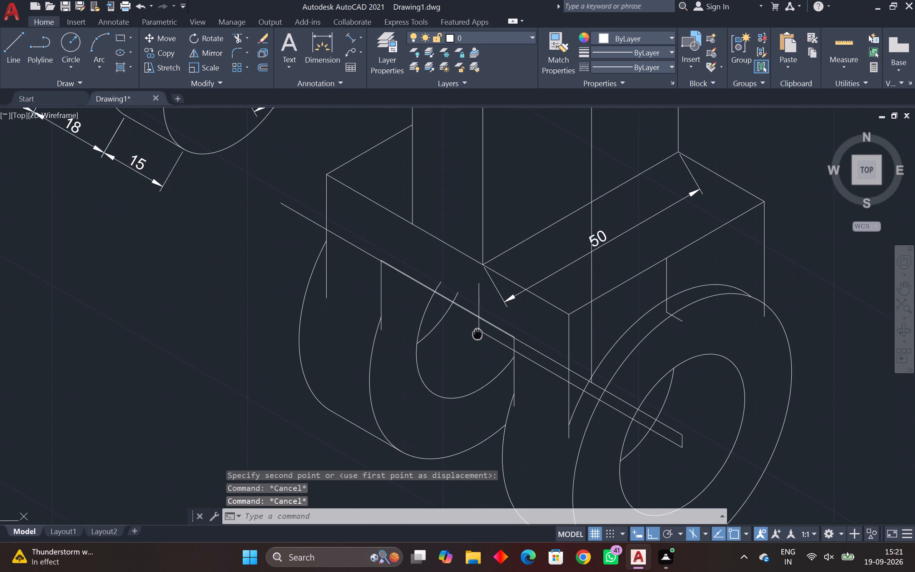
pyautogui.moveTo(475, 334); pyautogui.dragTo(463, 341, button='middle')
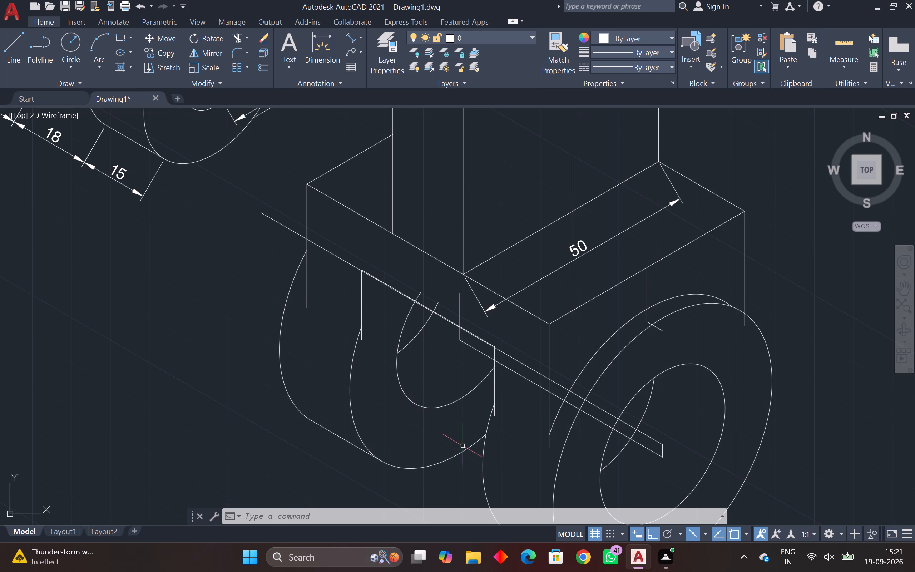
pyautogui.scroll(1, 491, 442)
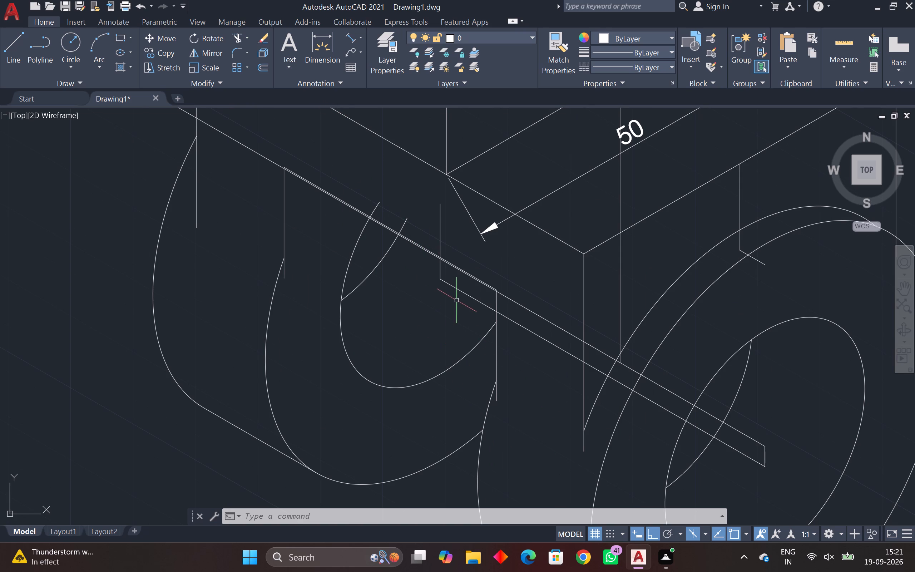
pyautogui.click(533, 304)
pyautogui.click(525, 312)
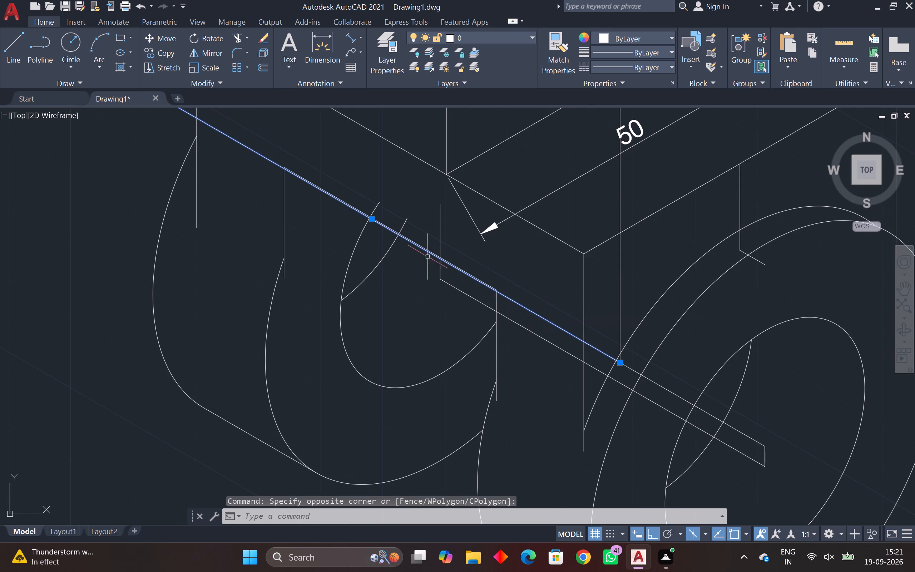
pyautogui.scroll(4, 359, 216)
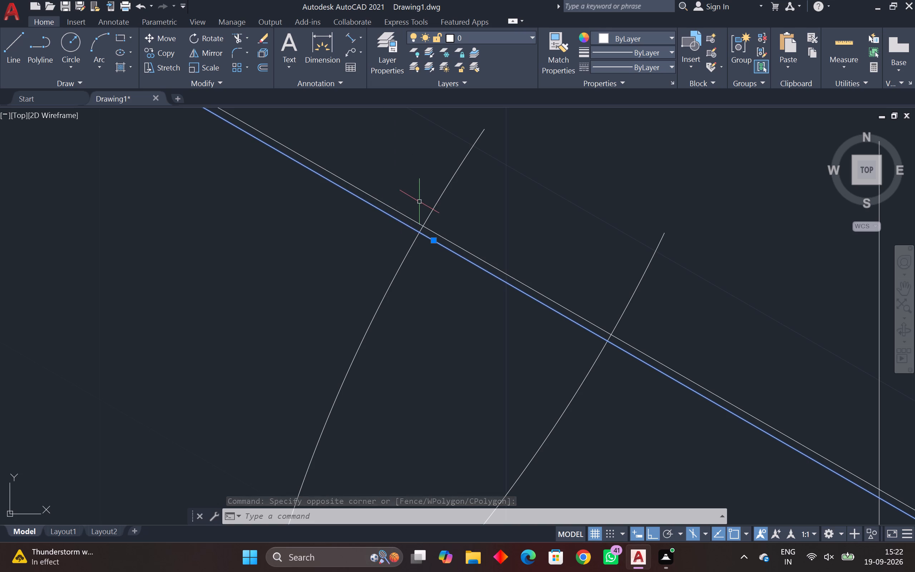
pyautogui.press('Escape')
# Trim the upper ends of the rear lug's two hole arcs back to the sloping construction line.
pyautogui.click(232, 34)
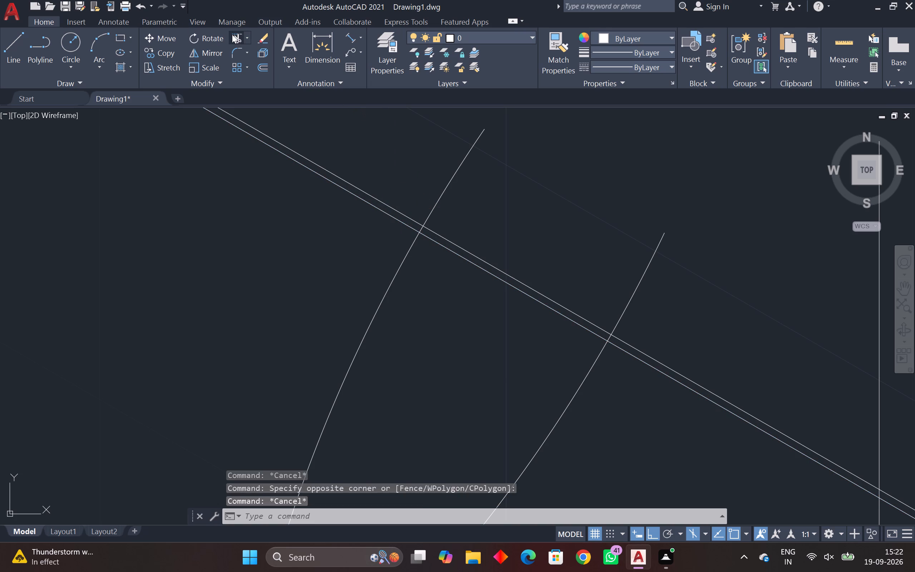
pyautogui.moveTo(425, 173); pyautogui.dragTo(477, 207)
pyautogui.moveTo(622, 262); pyautogui.dragTo(668, 285)
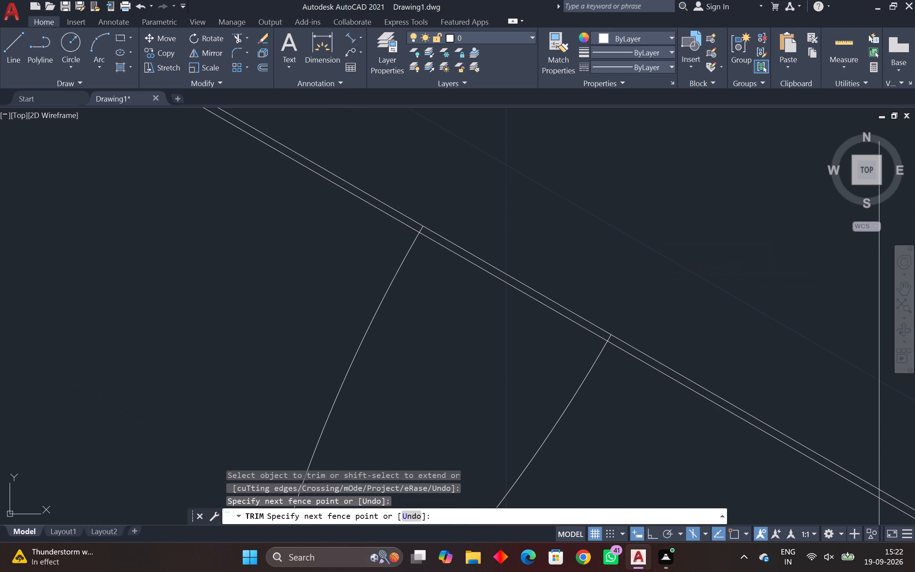
pyautogui.scroll(2, 604, 339)
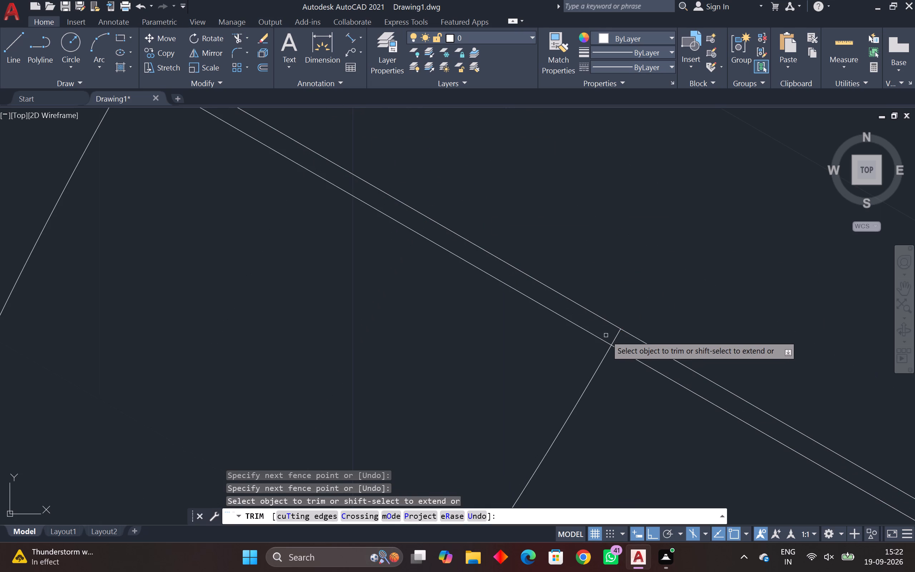
pyautogui.scroll(2, 609, 336)
pyautogui.click(624, 335)
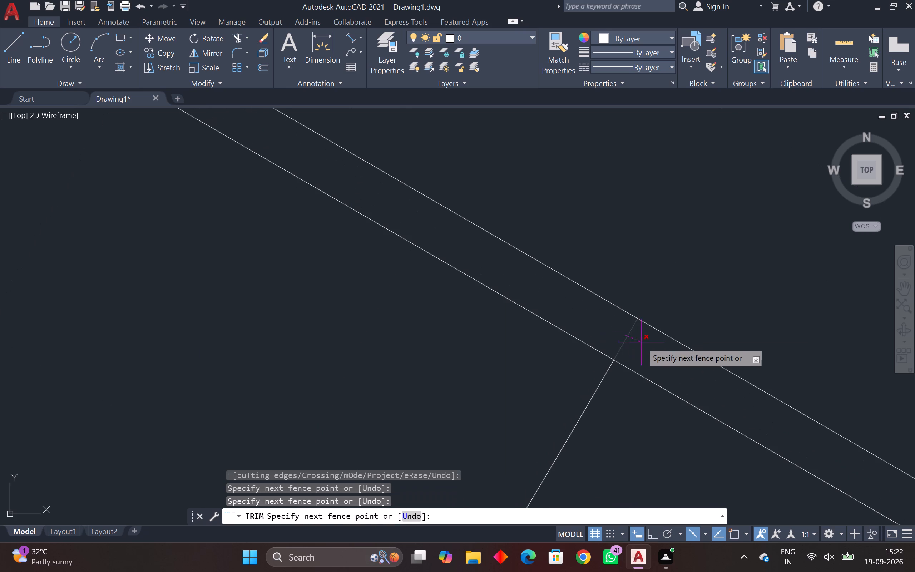
pyautogui.click(641, 342)
pyautogui.scroll(-2, 560, 304)
pyautogui.moveTo(560, 304); pyautogui.dragTo(680, 460, button='middle')
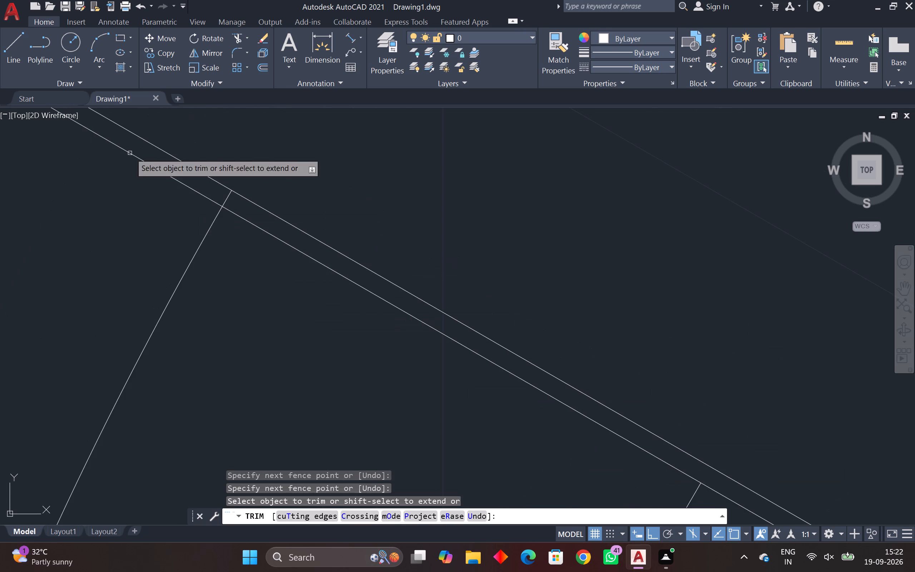
pyautogui.moveTo(230, 204); pyautogui.dragTo(222, 203)
pyautogui.click(216, 198)
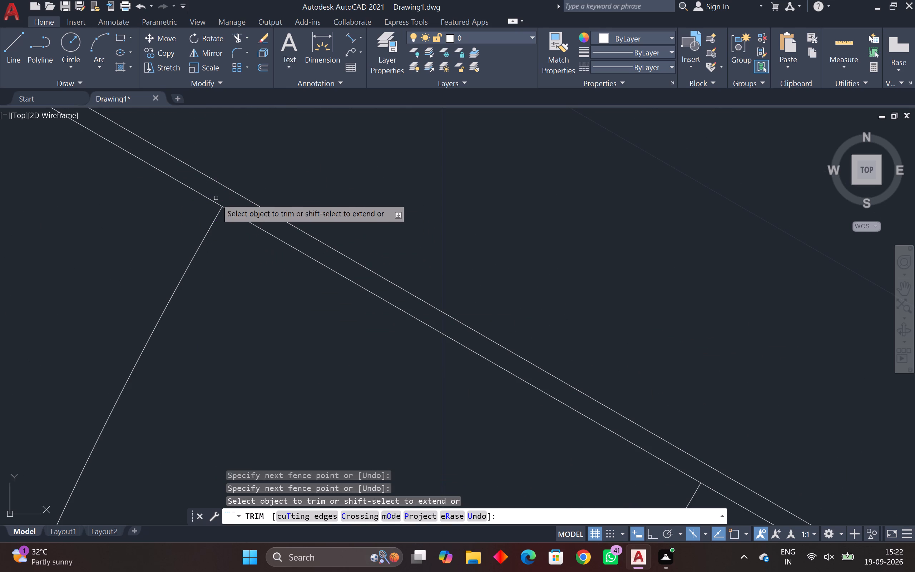
# Trim the overhanging lower ends of the fork slot's two vertical edges back to the outer arcs of the rear and front lugs.
pyautogui.scroll(-2, 218, 202)
pyautogui.moveTo(218, 207); pyautogui.dragTo(424, 449, button='middle')
pyautogui.moveTo(138, 334); pyautogui.dragTo(441, 546, button='middle')
pyautogui.scroll(-1, 317, 446)
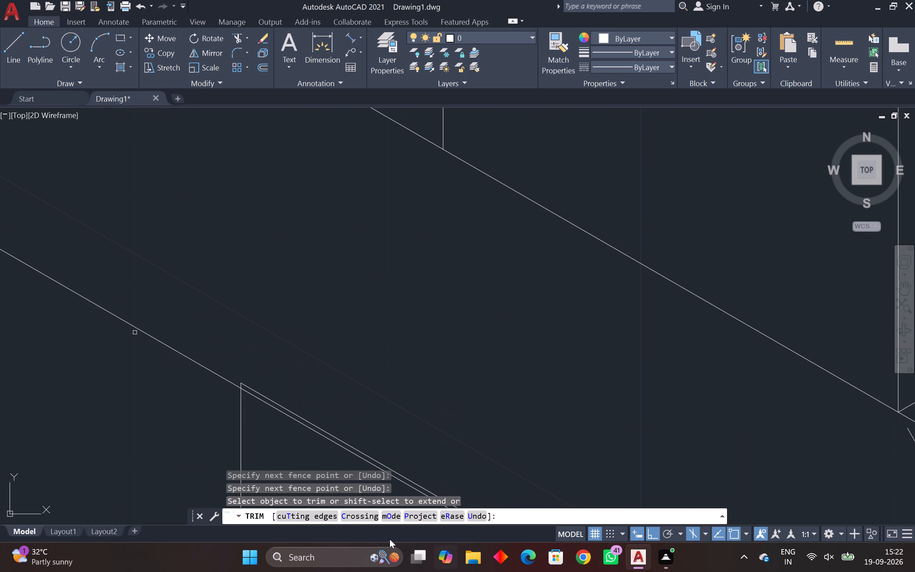
pyautogui.moveTo(338, 427); pyautogui.dragTo(281, 220, button='middle')
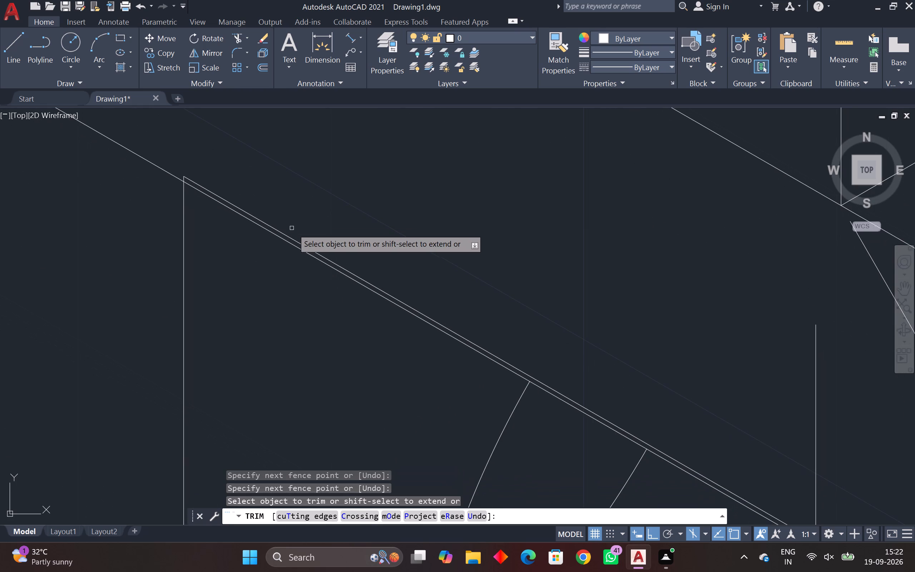
pyautogui.scroll(-2, 333, 294)
pyautogui.moveTo(342, 316); pyautogui.dragTo(339, 304, button='middle')
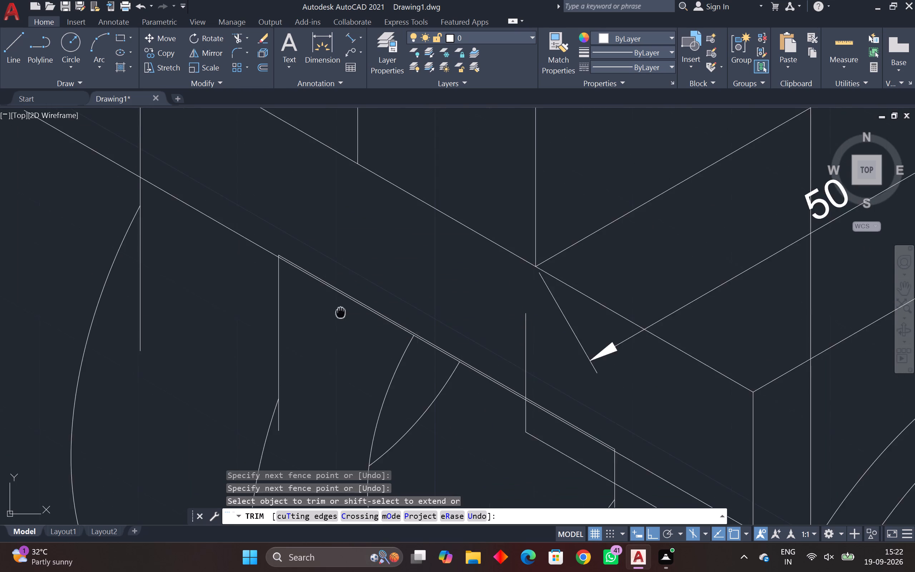
pyautogui.moveTo(339, 304); pyautogui.dragTo(346, 220, button='middle')
pyautogui.scroll(-1, 298, 319)
pyautogui.moveTo(298, 318); pyautogui.dragTo(325, 237, button='middle')
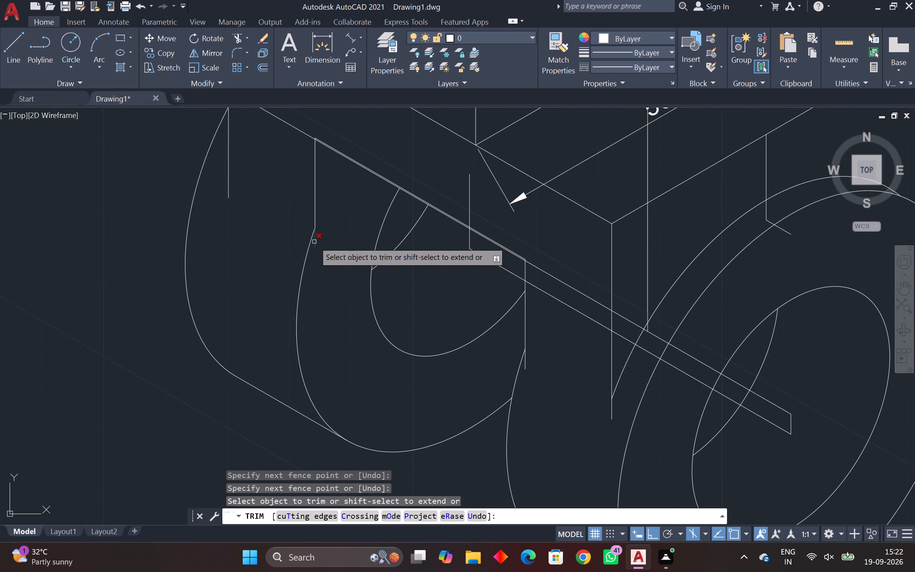
pyautogui.click(314, 242)
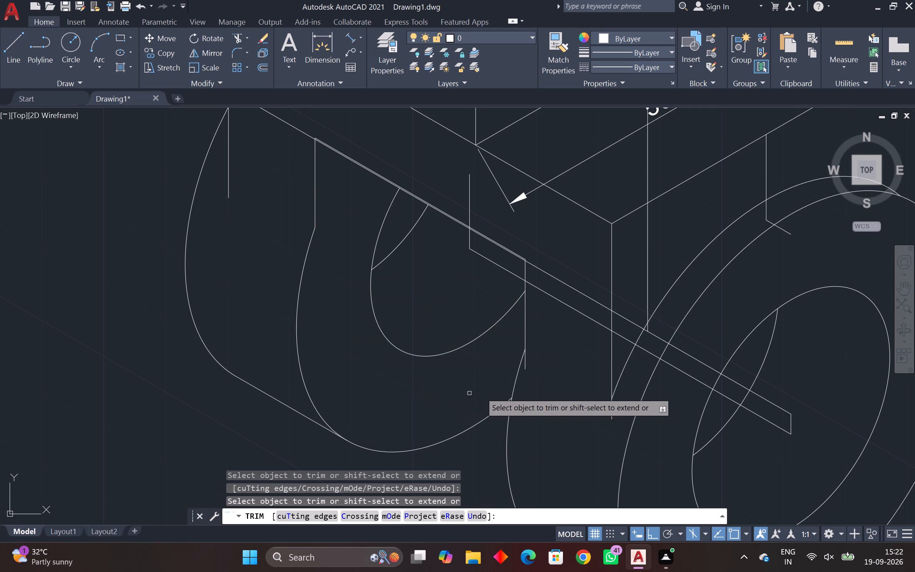
pyautogui.click(525, 365)
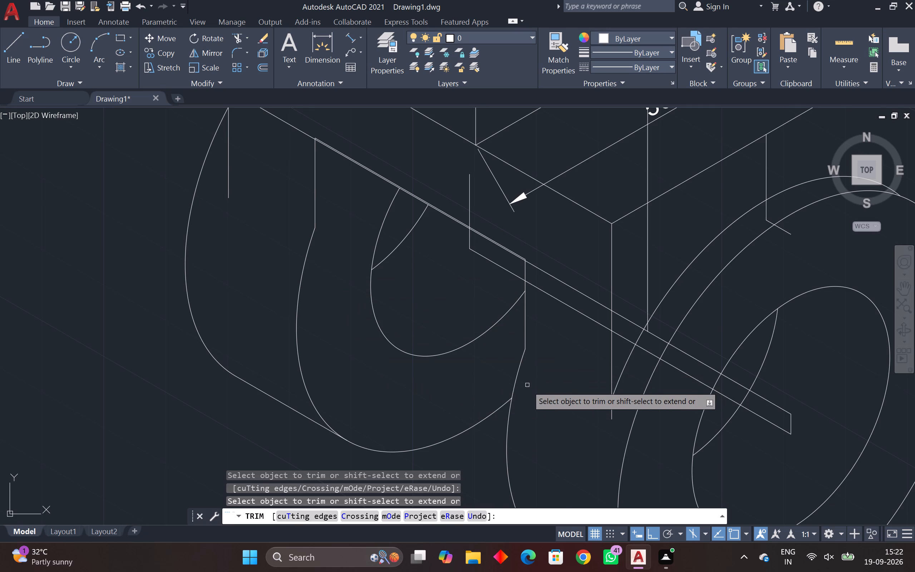
pyautogui.scroll(-1, 527, 386)
pyautogui.moveTo(527, 386); pyautogui.dragTo(491, 342, button='middle')
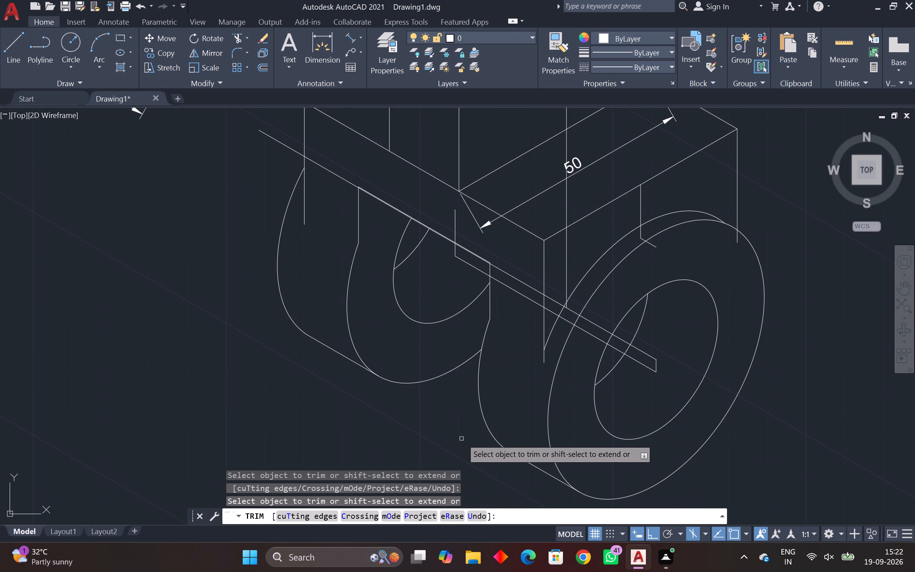
pyautogui.press('Escape')
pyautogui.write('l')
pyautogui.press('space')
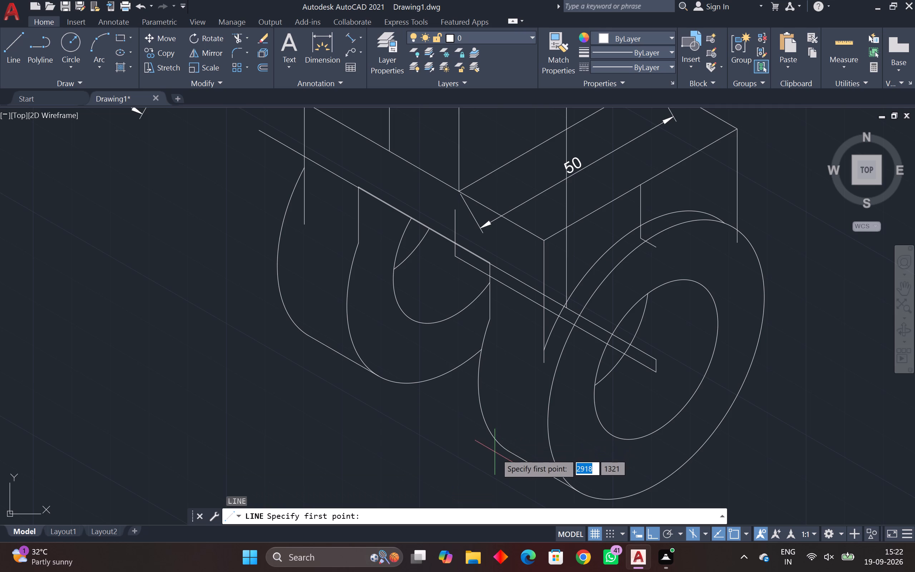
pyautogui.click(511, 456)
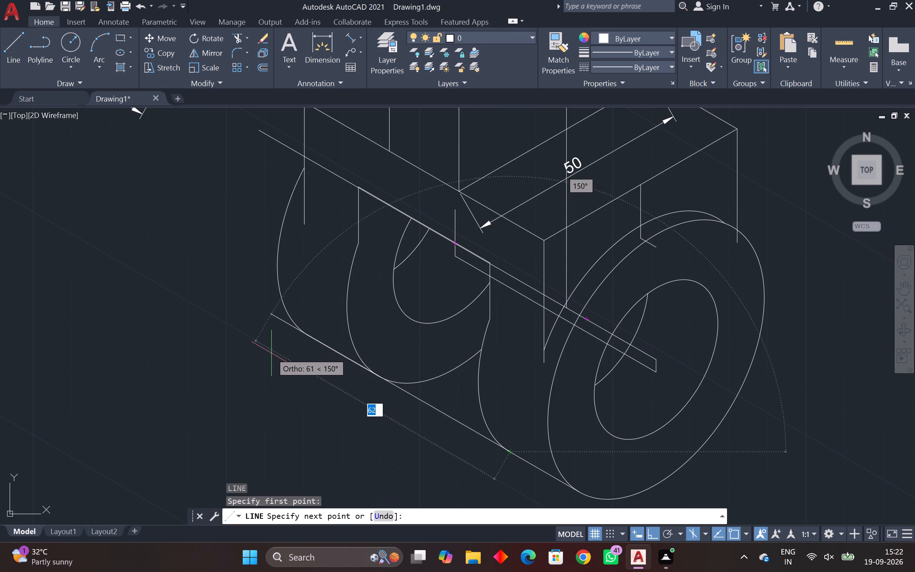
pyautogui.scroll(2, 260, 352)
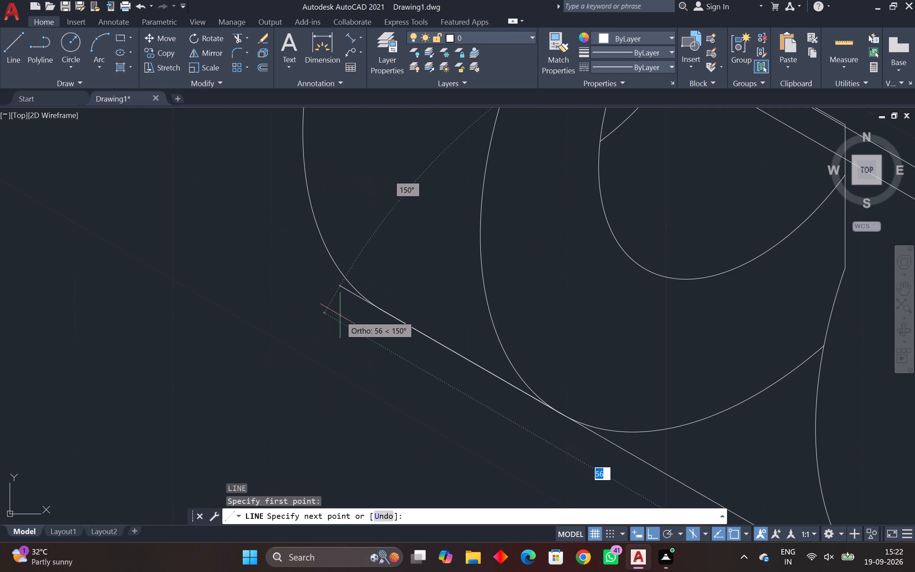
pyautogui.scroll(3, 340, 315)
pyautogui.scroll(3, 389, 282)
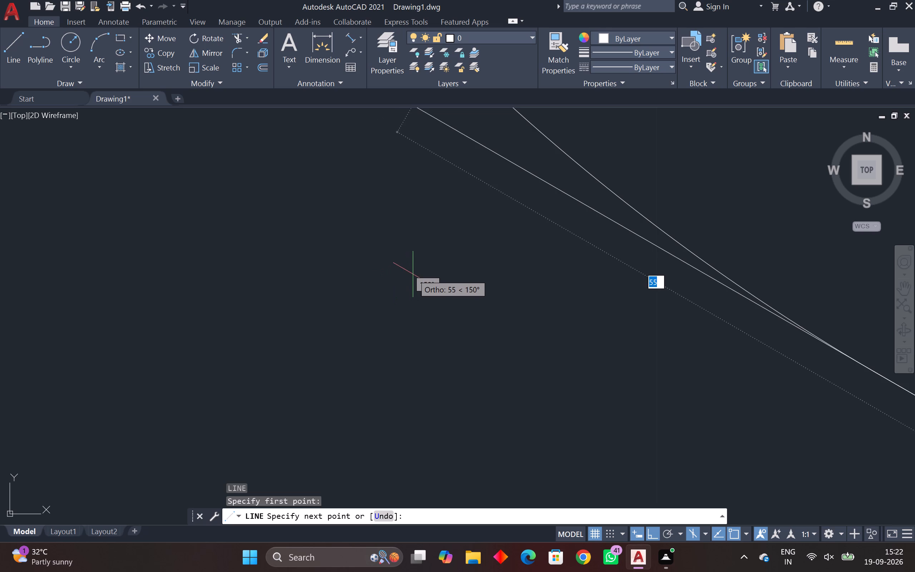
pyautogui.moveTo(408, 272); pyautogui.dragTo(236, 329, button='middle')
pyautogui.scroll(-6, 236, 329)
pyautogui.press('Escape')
# Trim the lower parallel line, the short vertical's lower part and the sloping line from its lower end, all within the fork slot.
pyautogui.scroll(-2, 246, 343)
pyautogui.moveTo(247, 346); pyautogui.dragTo(175, 350, button='middle')
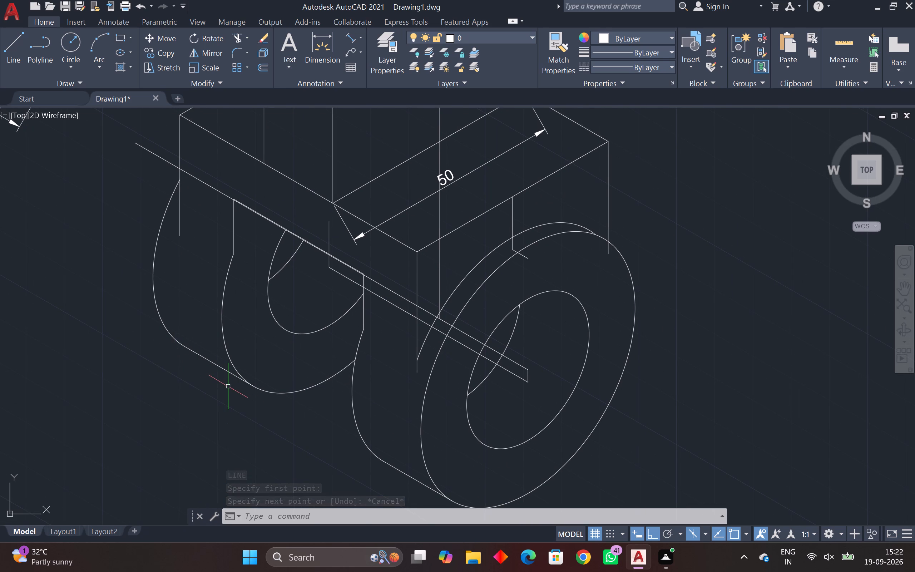
pyautogui.scroll(-1, 244, 398)
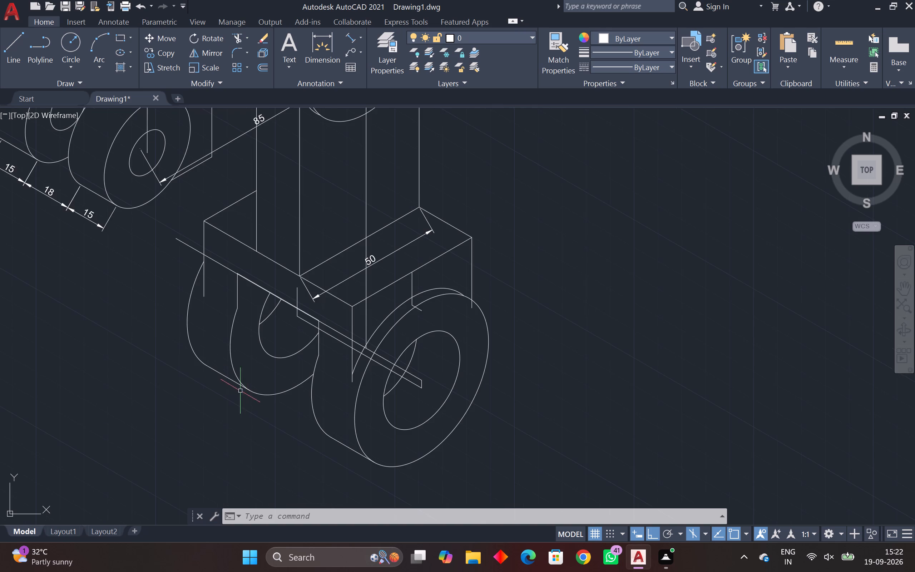
pyautogui.moveTo(232, 411); pyautogui.dragTo(237, 450, button='middle')
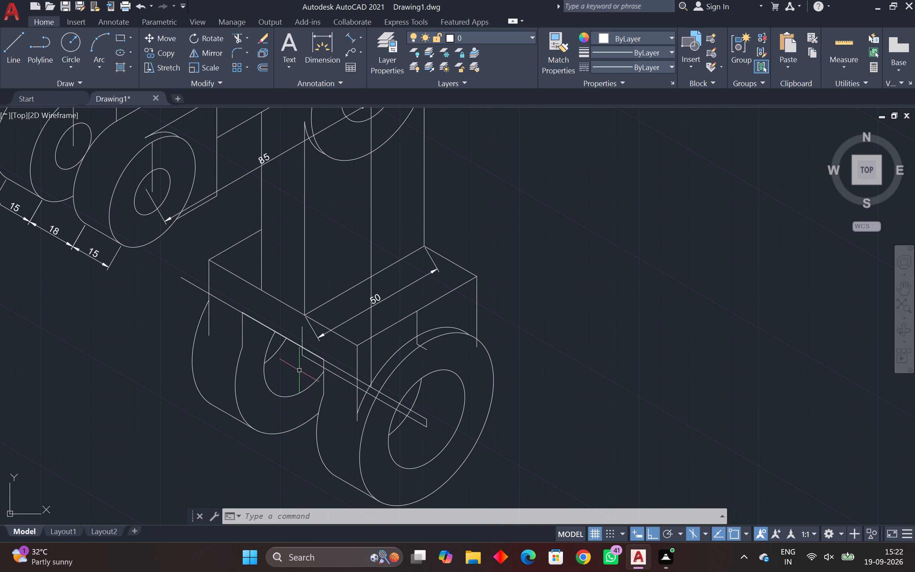
pyautogui.scroll(2, 315, 371)
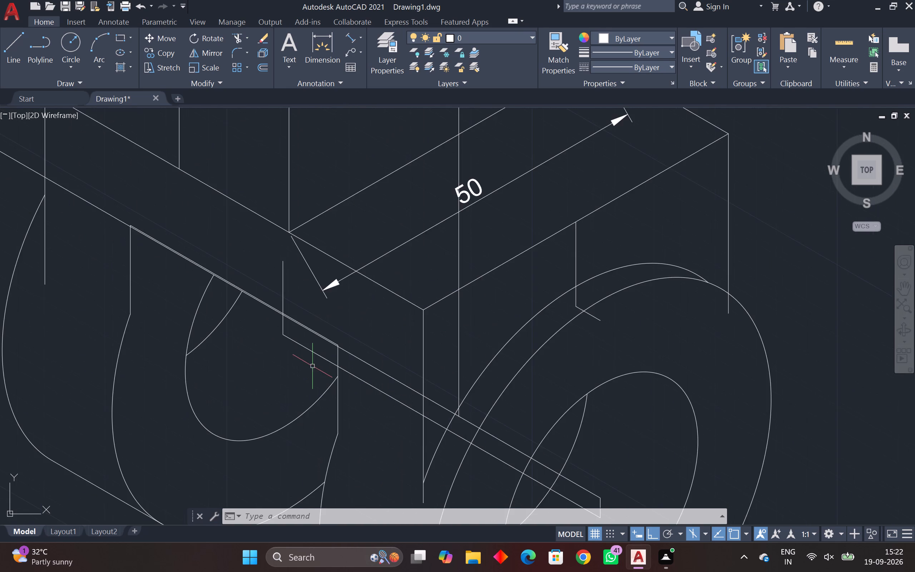
pyautogui.scroll(2, 306, 345)
pyautogui.moveTo(304, 341); pyautogui.dragTo(333, 406, button='middle')
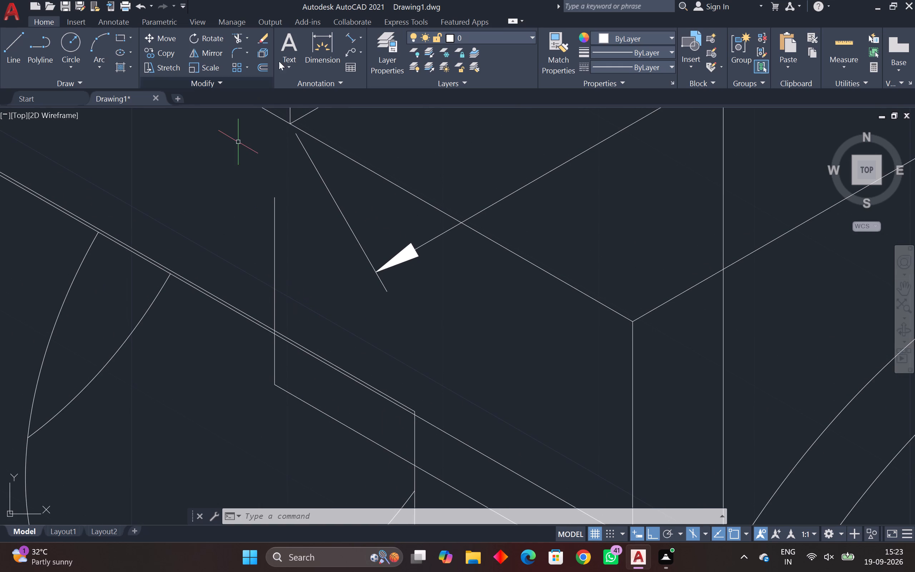
pyautogui.click(237, 34)
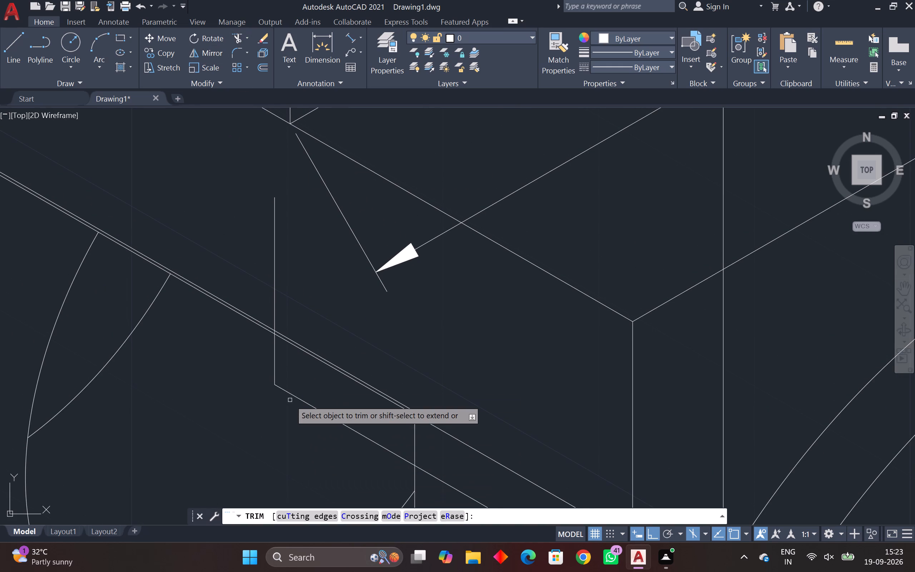
pyautogui.scroll(-1, 290, 400)
pyautogui.scroll(3, 290, 400)
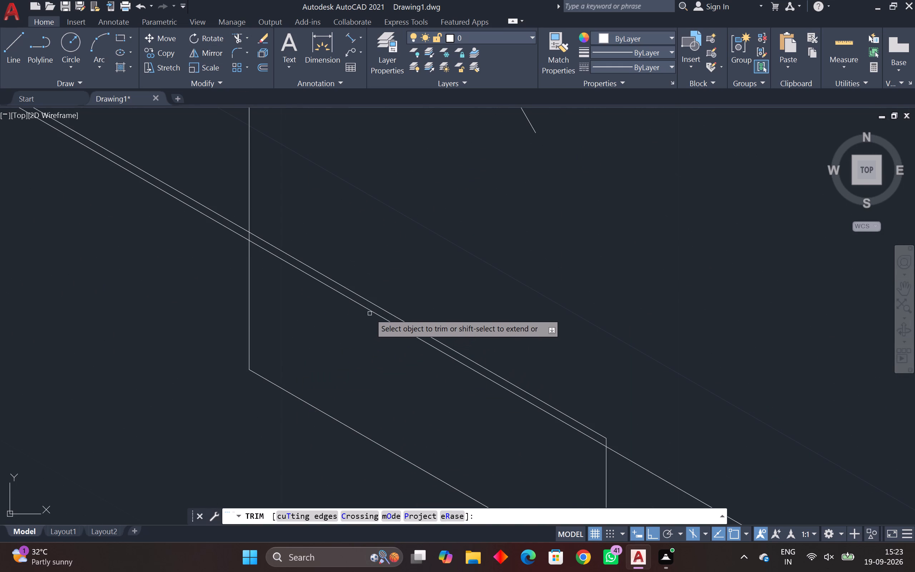
pyautogui.moveTo(370, 310); pyautogui.dragTo(364, 309)
pyautogui.moveTo(260, 326); pyautogui.dragTo(236, 337)
pyautogui.moveTo(269, 363); pyautogui.dragTo(254, 396)
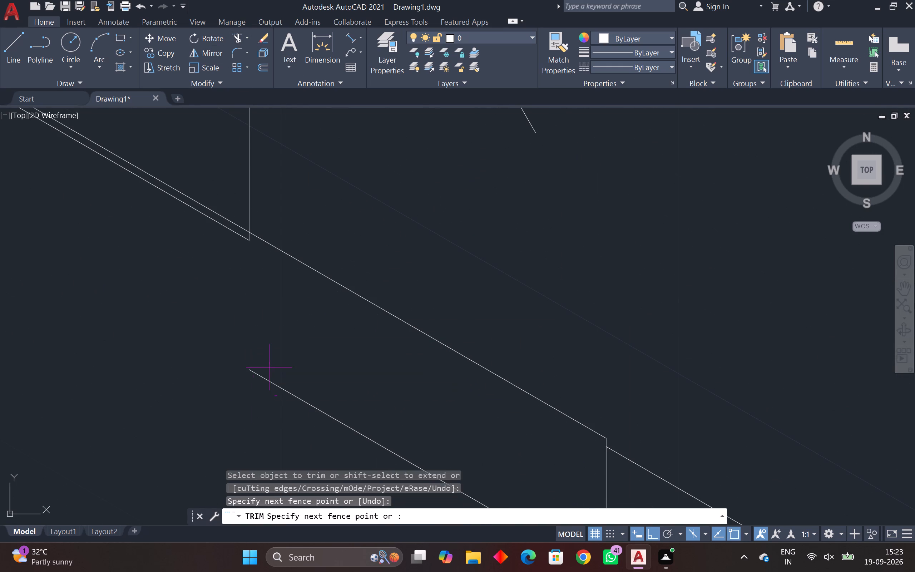
pyautogui.moveTo(254, 396); pyautogui.dragTo(253, 398)
# Trim away the rest of the short vertical and of the lower parallel line, leaving a single sloping edge across the fork slot.
pyautogui.scroll(-2, 261, 386)
pyautogui.moveTo(261, 386); pyautogui.dragTo(214, 393, button='middle')
pyautogui.scroll(3, 196, 340)
pyautogui.moveTo(244, 245); pyautogui.dragTo(232, 249)
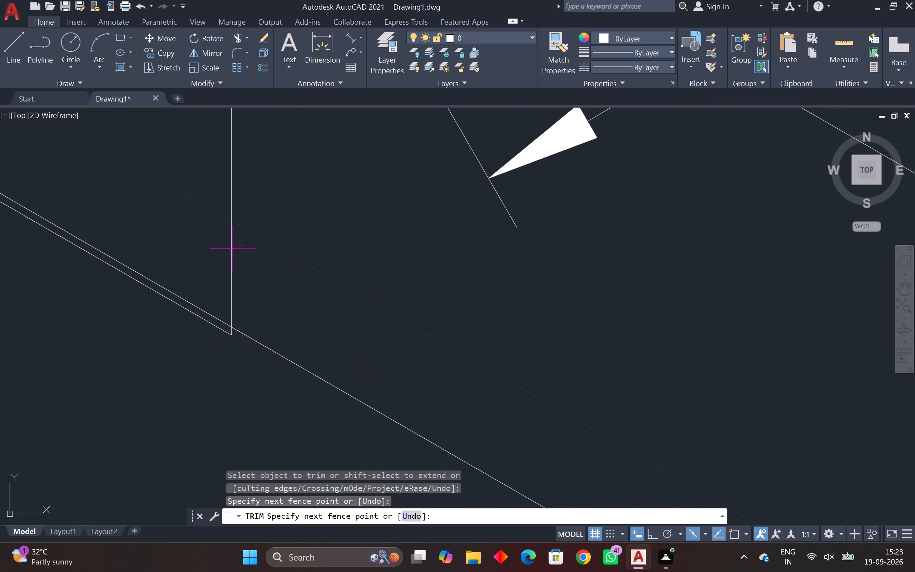
pyautogui.moveTo(232, 249); pyautogui.dragTo(199, 259)
pyautogui.click(197, 260)
pyautogui.scroll(3, 186, 342)
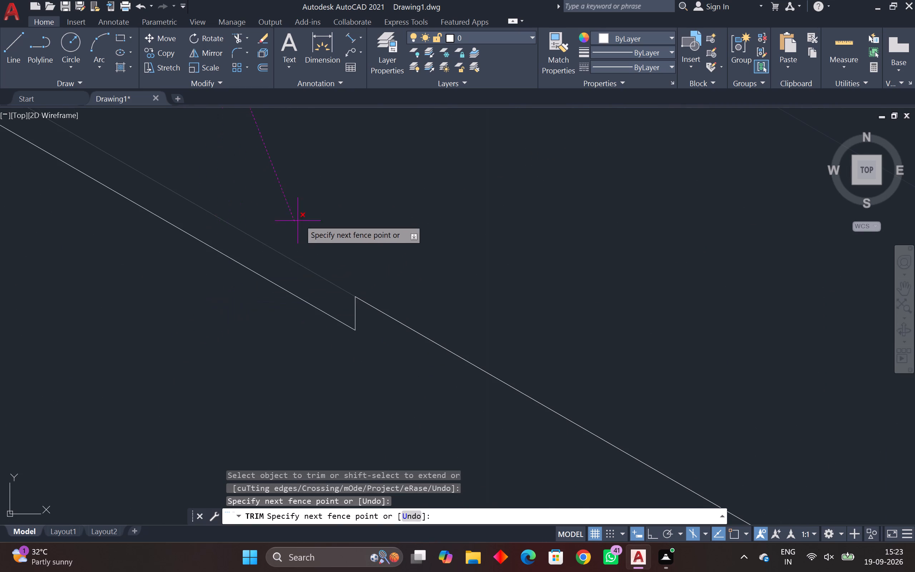
pyautogui.click(308, 211)
pyautogui.moveTo(341, 307); pyautogui.dragTo(375, 329)
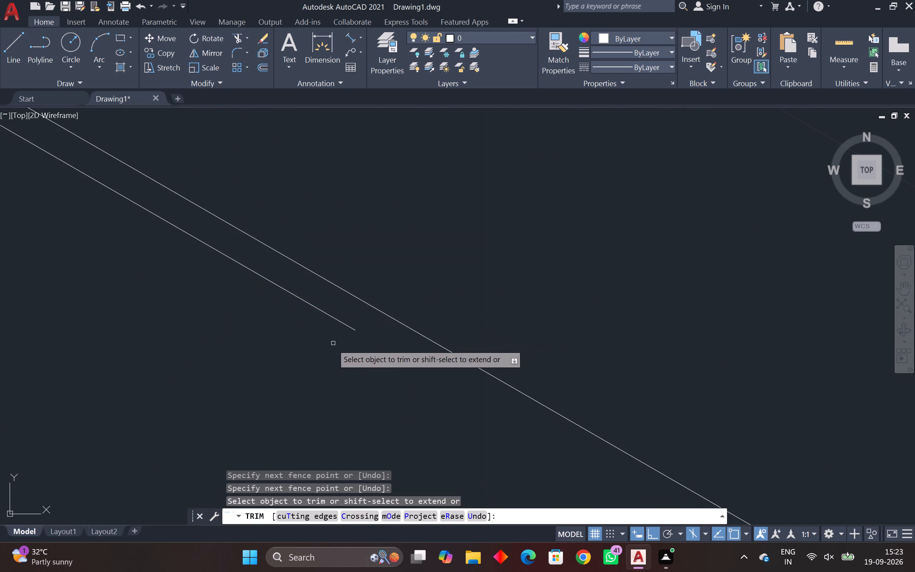
pyautogui.moveTo(338, 320); pyautogui.dragTo(322, 332)
pyautogui.scroll(-5, 306, 348)
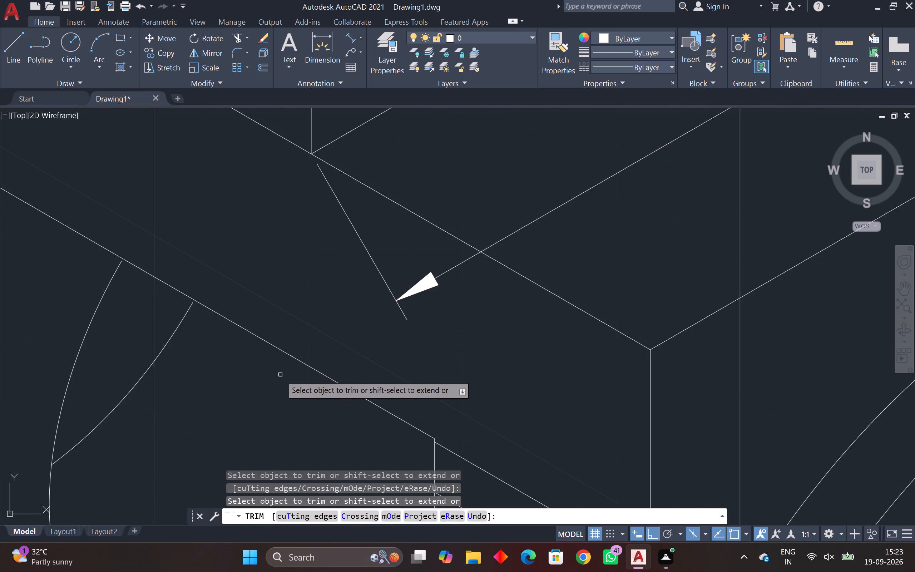
# Trim both sloping lines between the front lug's vertical edges, plus the lower one across the lug face up to its hole.
pyautogui.moveTo(280, 375); pyautogui.dragTo(303, 356, button='middle')
pyautogui.scroll(3, 214, 331)
pyautogui.moveTo(214, 331); pyautogui.dragTo(247, 399, button='middle')
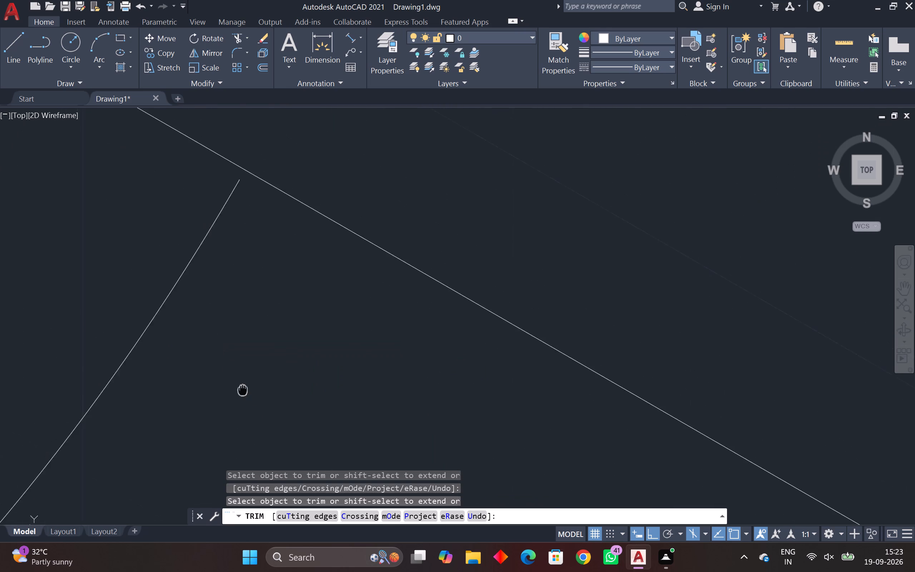
pyautogui.moveTo(247, 399); pyautogui.dragTo(254, 413, button='middle')
pyautogui.scroll(-4, 254, 413)
pyautogui.moveTo(254, 413); pyautogui.dragTo(319, 323, button='middle')
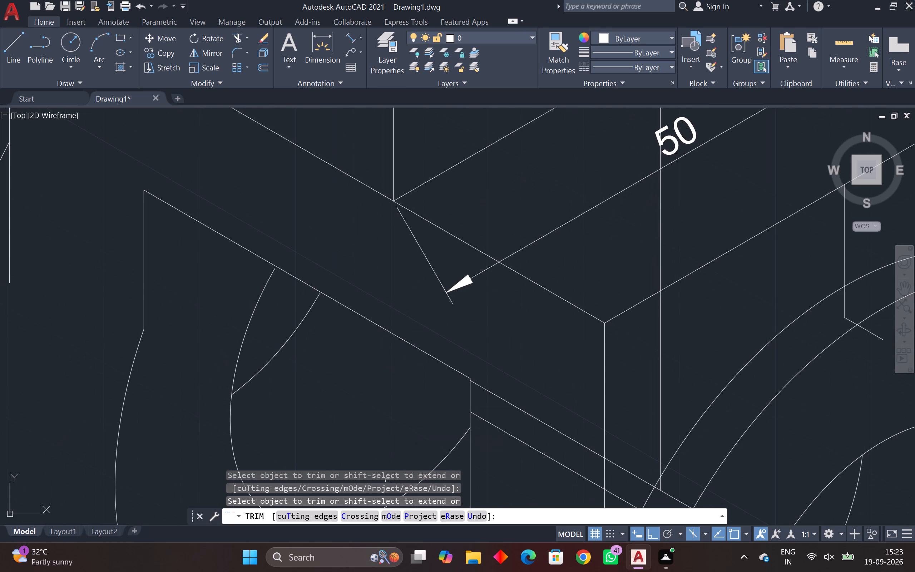
pyautogui.moveTo(385, 443); pyautogui.dragTo(119, 269, button='middle')
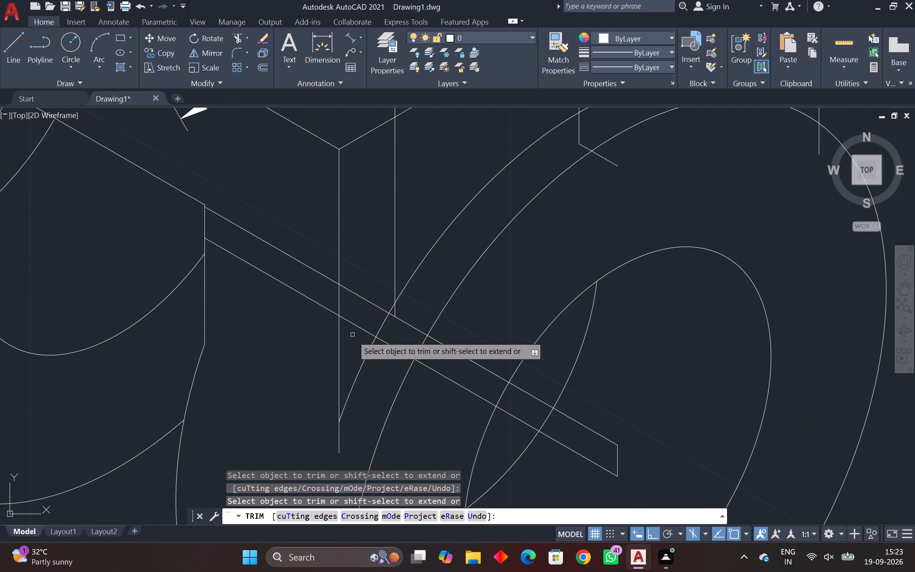
pyautogui.moveTo(295, 242); pyautogui.dragTo(278, 325)
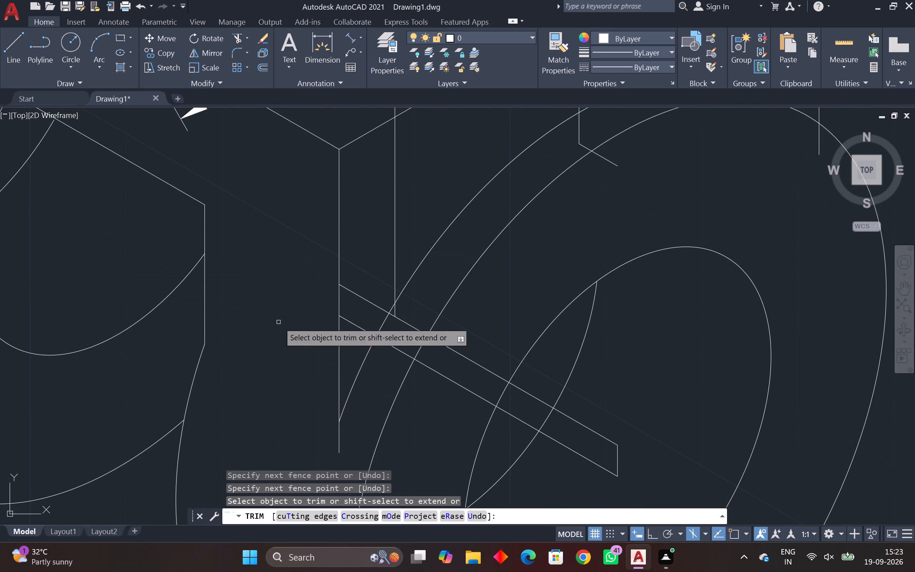
pyautogui.moveTo(473, 378); pyautogui.dragTo(461, 409)
pyautogui.moveTo(397, 345); pyautogui.dragTo(393, 352)
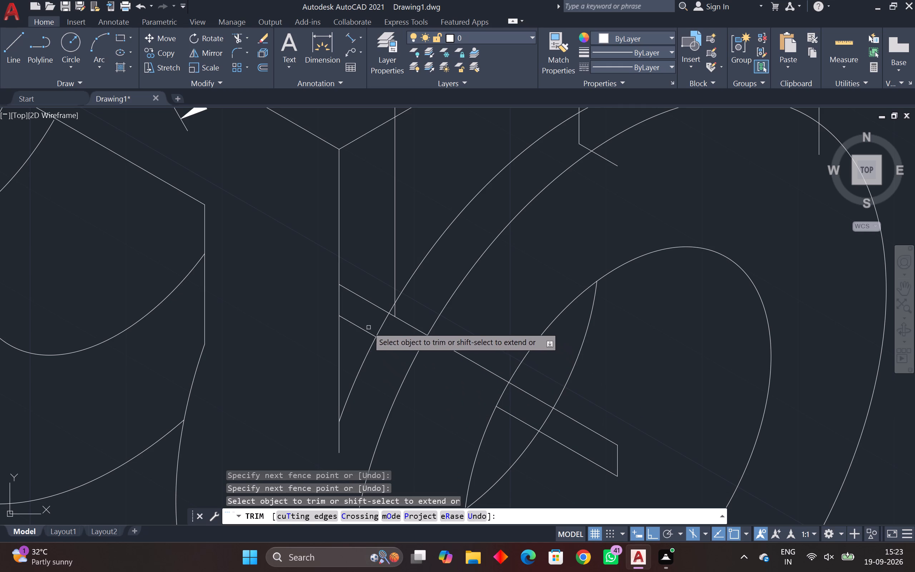
pyautogui.moveTo(365, 325); pyautogui.dragTo(361, 338)
pyautogui.moveTo(375, 308); pyautogui.dragTo(367, 320)
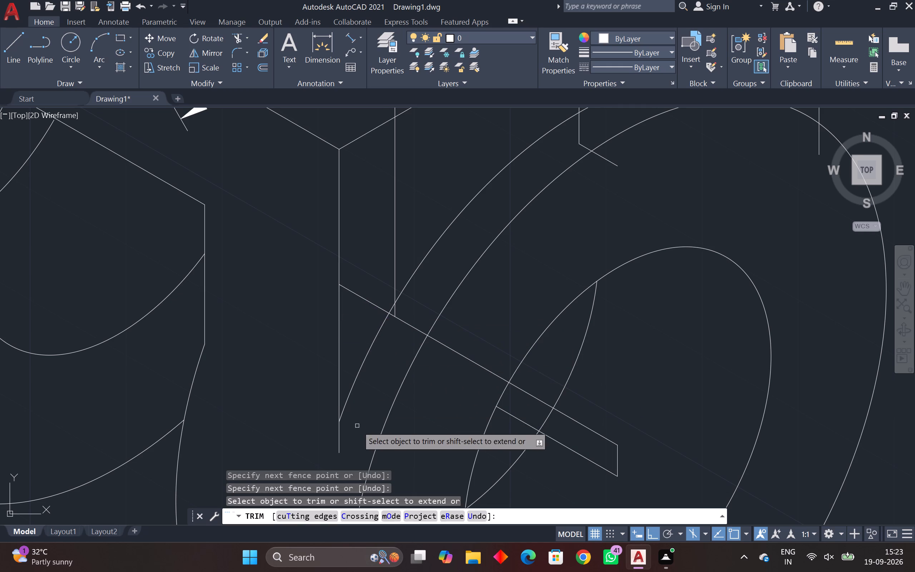
# Trim the overhanging lower end of the front lug's front vertical edge back to its outer arc.
pyautogui.moveTo(360, 412); pyautogui.dragTo(390, 291, button='middle')
pyautogui.scroll(-2, 390, 300)
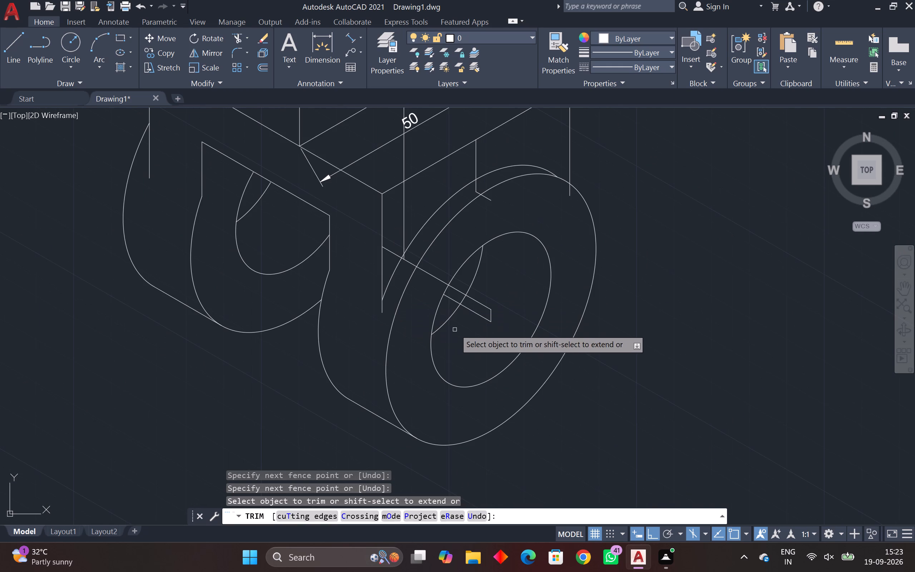
pyautogui.click(384, 308)
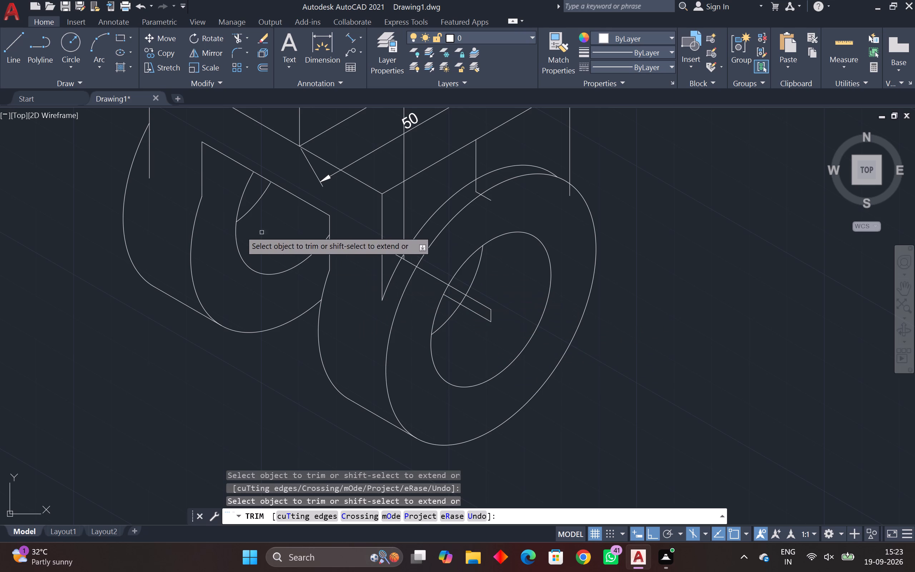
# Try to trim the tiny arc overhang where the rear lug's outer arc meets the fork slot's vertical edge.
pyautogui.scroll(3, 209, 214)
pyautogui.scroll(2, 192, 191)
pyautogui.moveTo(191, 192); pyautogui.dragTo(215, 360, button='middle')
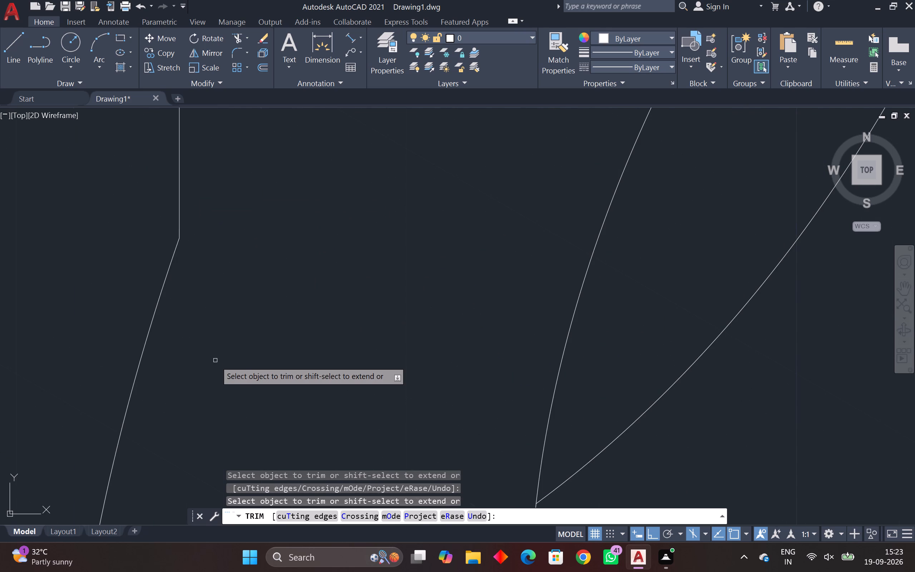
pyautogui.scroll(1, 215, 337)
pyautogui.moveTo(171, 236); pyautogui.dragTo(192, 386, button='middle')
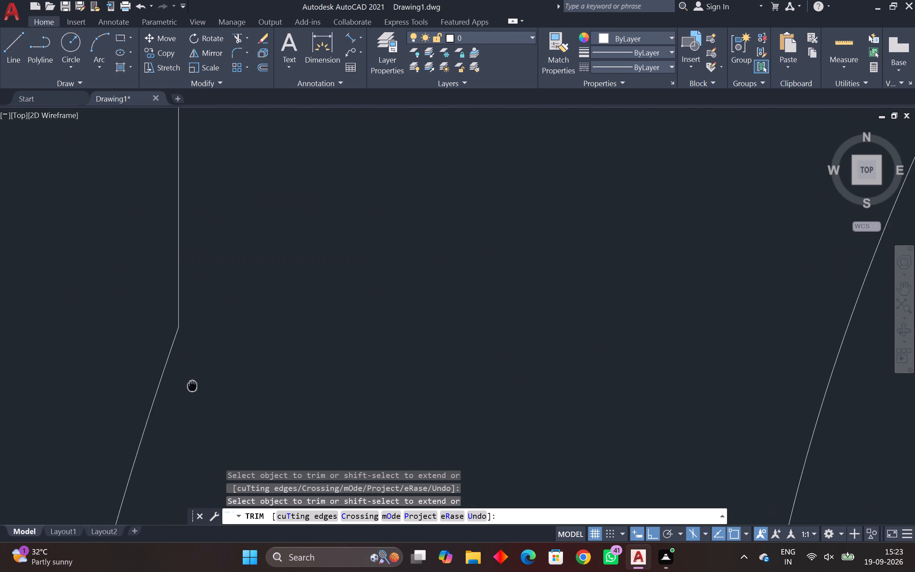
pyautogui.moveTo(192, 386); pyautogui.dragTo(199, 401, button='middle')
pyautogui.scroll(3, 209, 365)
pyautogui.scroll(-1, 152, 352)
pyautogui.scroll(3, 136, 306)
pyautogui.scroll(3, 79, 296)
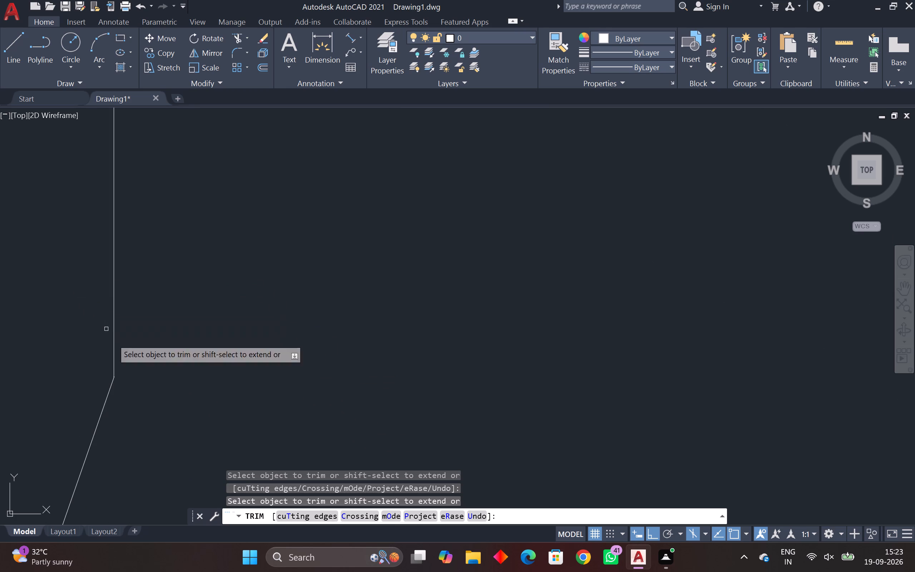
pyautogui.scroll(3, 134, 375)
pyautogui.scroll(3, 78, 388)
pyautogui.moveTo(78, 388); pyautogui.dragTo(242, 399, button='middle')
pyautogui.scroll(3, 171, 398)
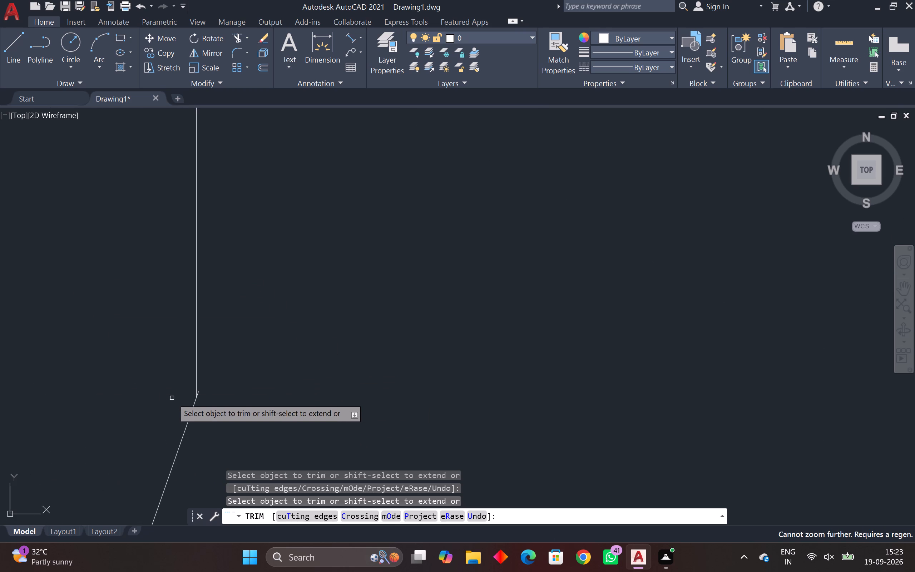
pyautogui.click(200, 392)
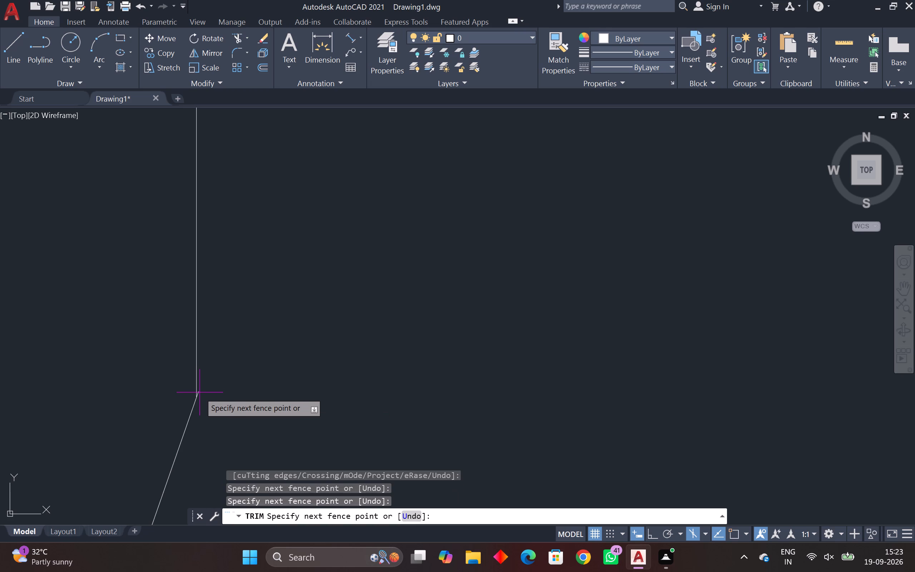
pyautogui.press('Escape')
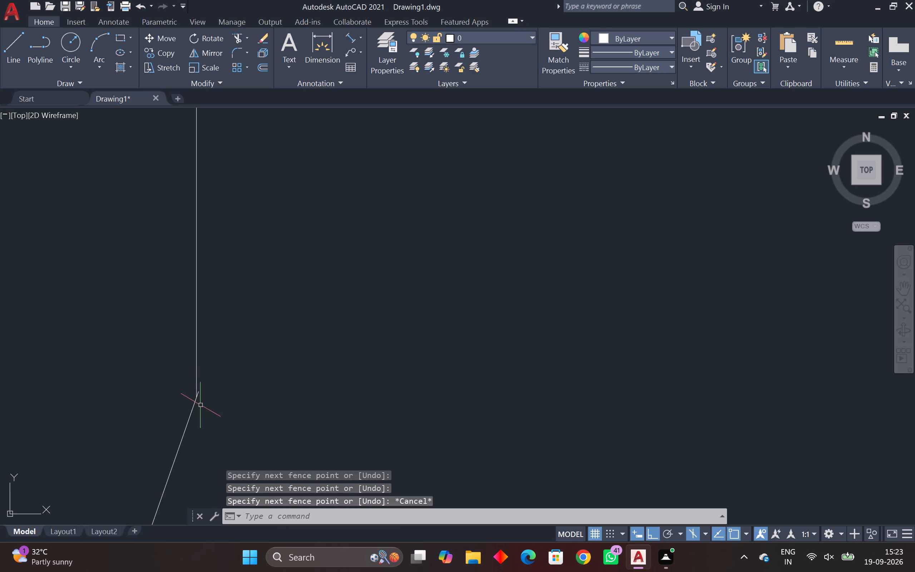
# Examine closely the corner where the rear lug's outer arc meets the fork slot's vertical edge.
pyautogui.scroll(3, 203, 401)
pyautogui.scroll(3, 156, 416)
pyautogui.scroll(3, 250, 325)
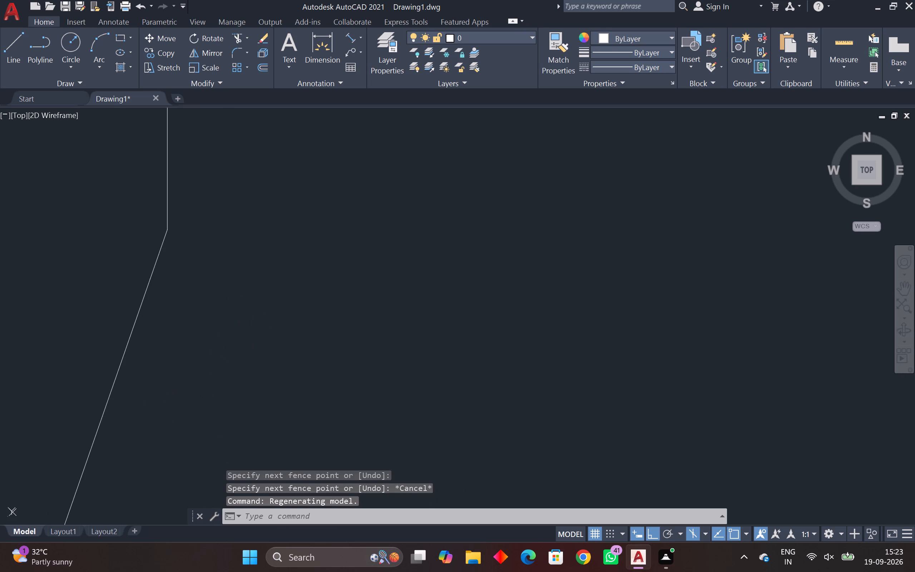
pyautogui.scroll(2, 212, 273)
pyautogui.moveTo(200, 270); pyautogui.dragTo(270, 357, button='middle')
pyautogui.scroll(2, 172, 224)
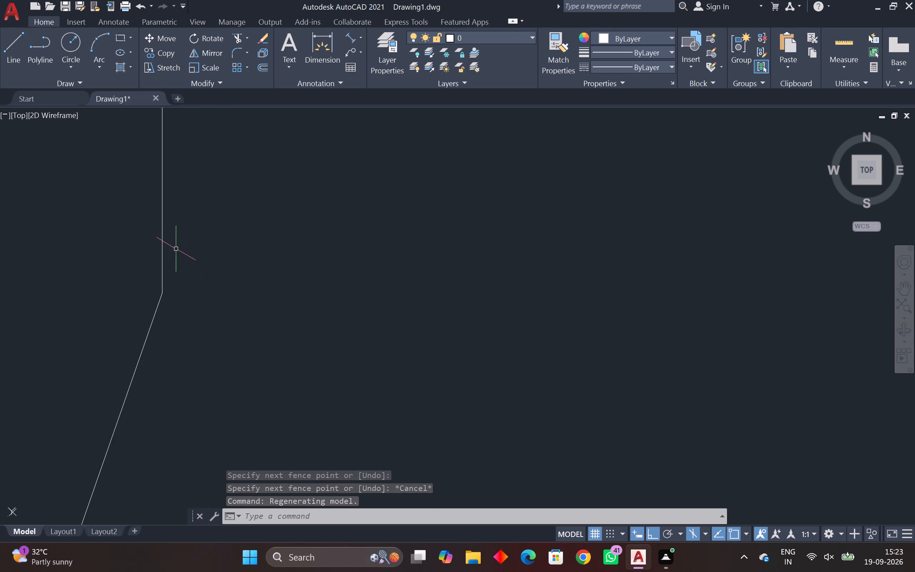
pyautogui.scroll(-20, 197, 319)
pyautogui.scroll(-4, 197, 319)
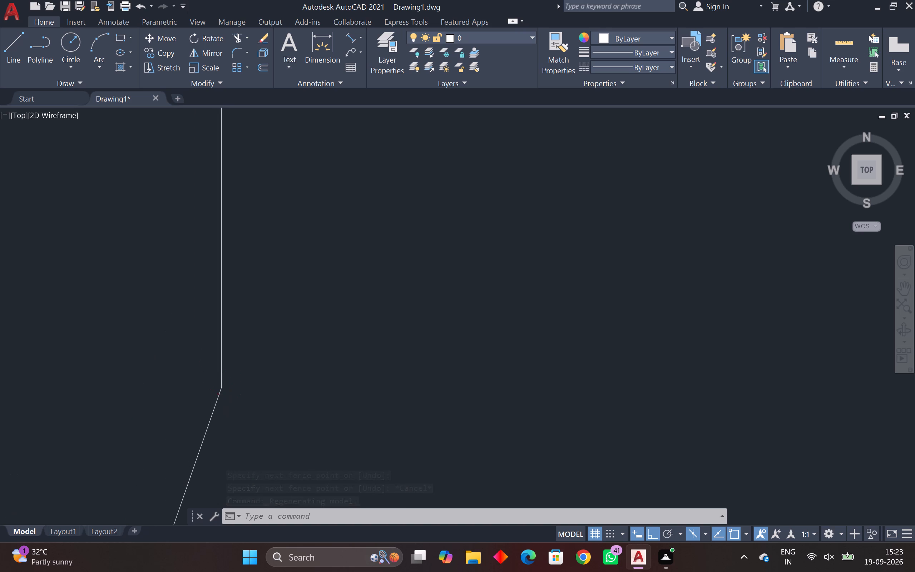
pyautogui.scroll(-9, 224, 396)
pyautogui.scroll(-3, 240, 437)
pyautogui.moveTo(240, 437); pyautogui.dragTo(217, 355, button='middle')
pyautogui.scroll(4, 217, 354)
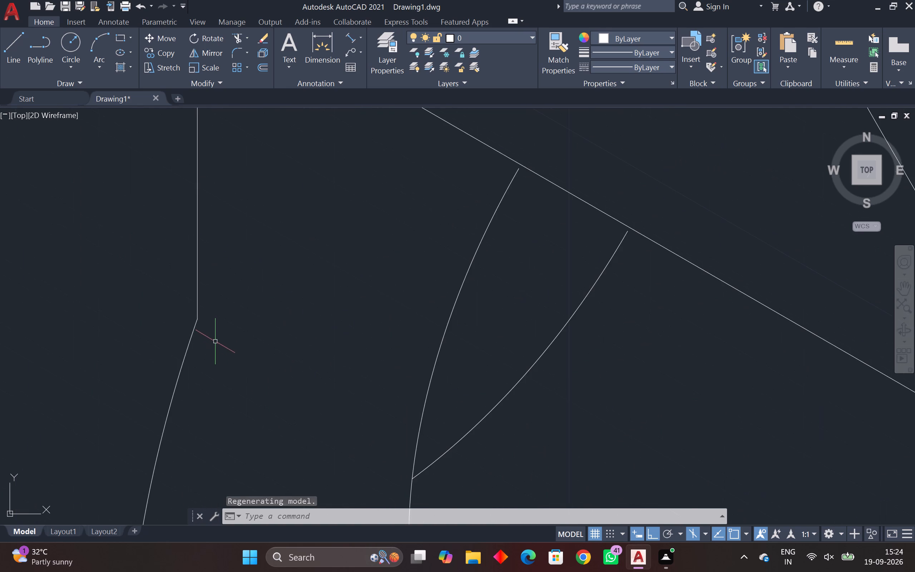
pyautogui.scroll(1, 214, 336)
pyautogui.scroll(3, 170, 283)
pyautogui.scroll(3, 189, 330)
pyautogui.scroll(3, 185, 364)
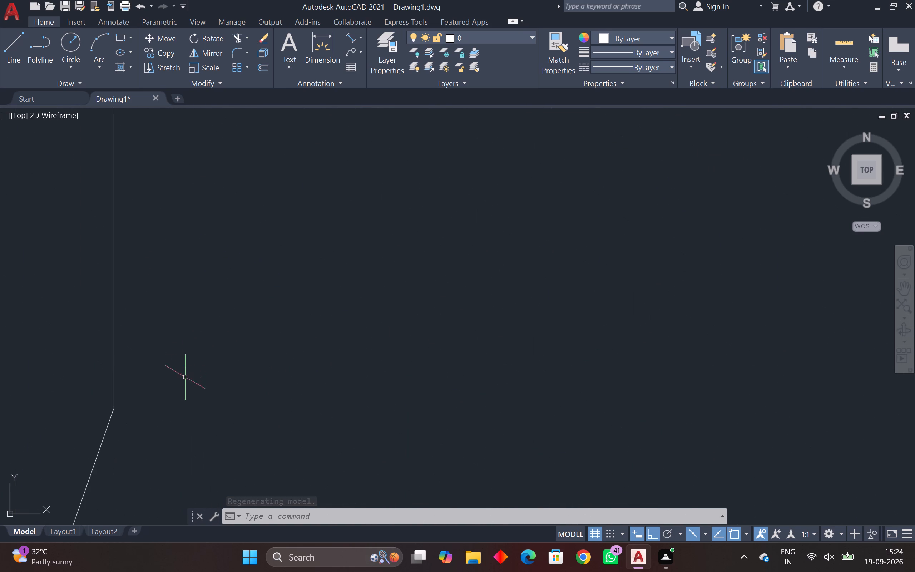
pyautogui.scroll(3, 137, 420)
pyautogui.moveTo(125, 423); pyautogui.dragTo(269, 428, button='middle')
pyautogui.scroll(4, 181, 399)
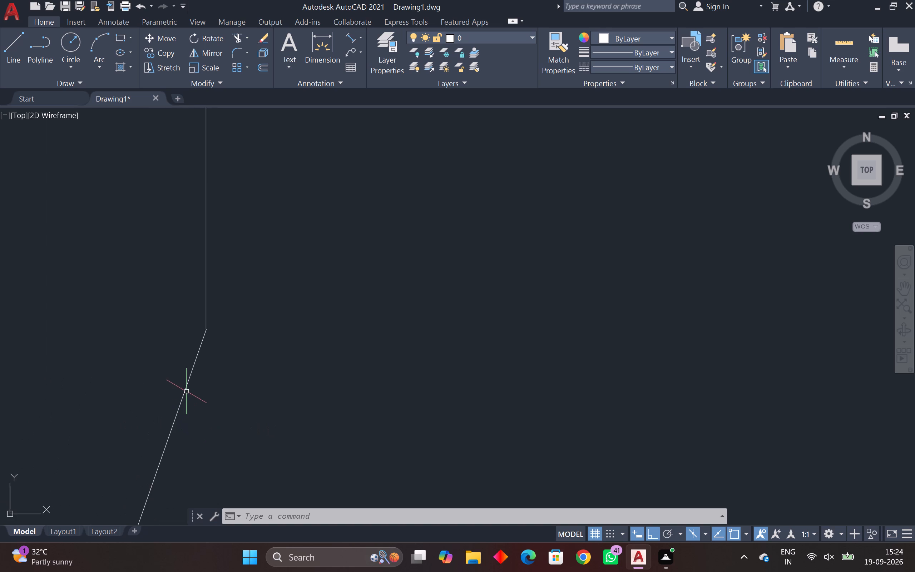
pyautogui.scroll(3, 196, 365)
pyautogui.scroll(-3, 238, 289)
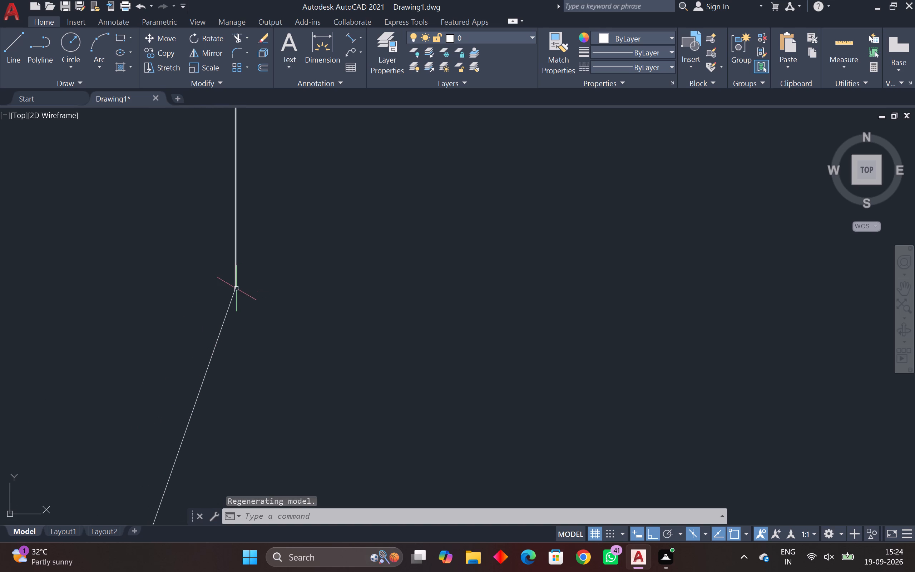
pyautogui.scroll(-6, 236, 289)
pyautogui.scroll(4, 230, 299)
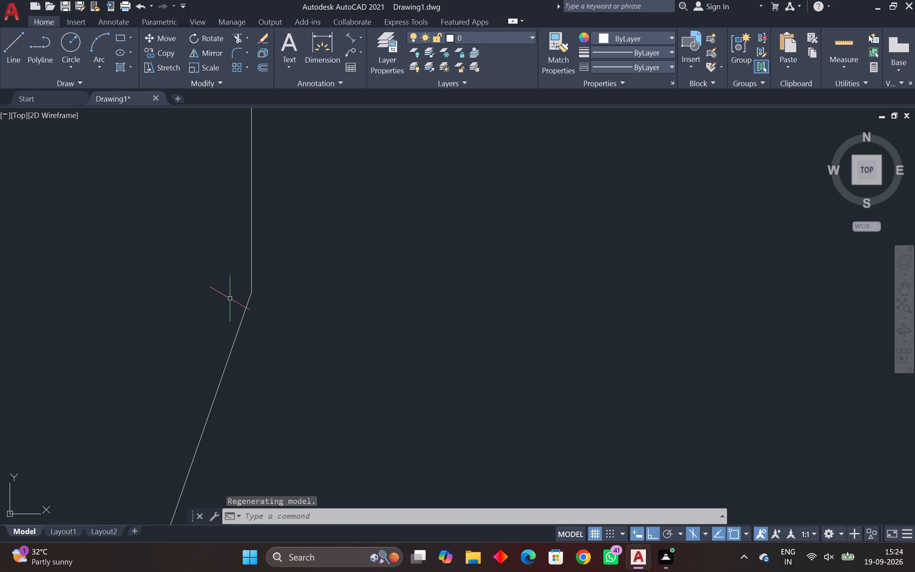
pyautogui.scroll(6, 268, 289)
pyautogui.scroll(3, 172, 302)
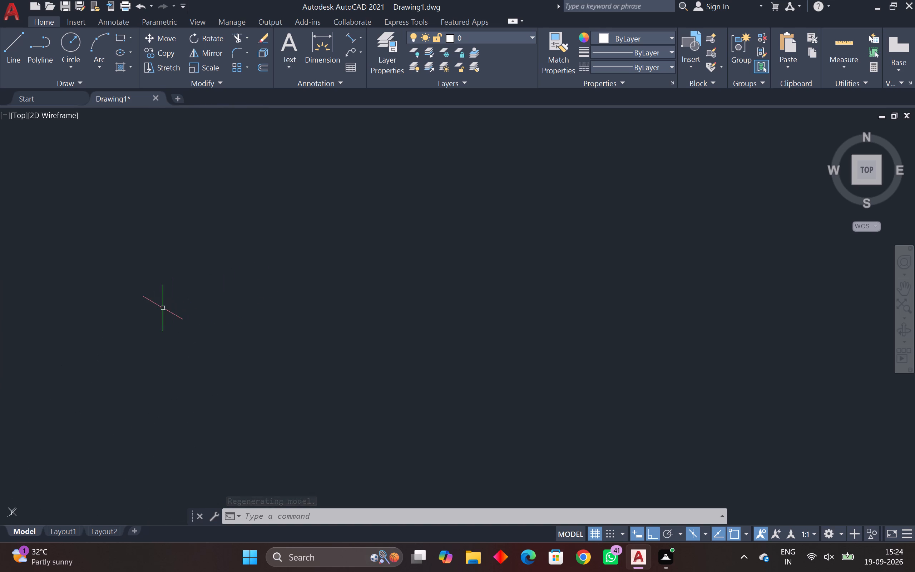
pyautogui.moveTo(170, 308); pyautogui.dragTo(369, 285, button='middle')
pyautogui.moveTo(146, 359); pyautogui.dragTo(264, 259, button='middle')
pyautogui.scroll(3, 192, 337)
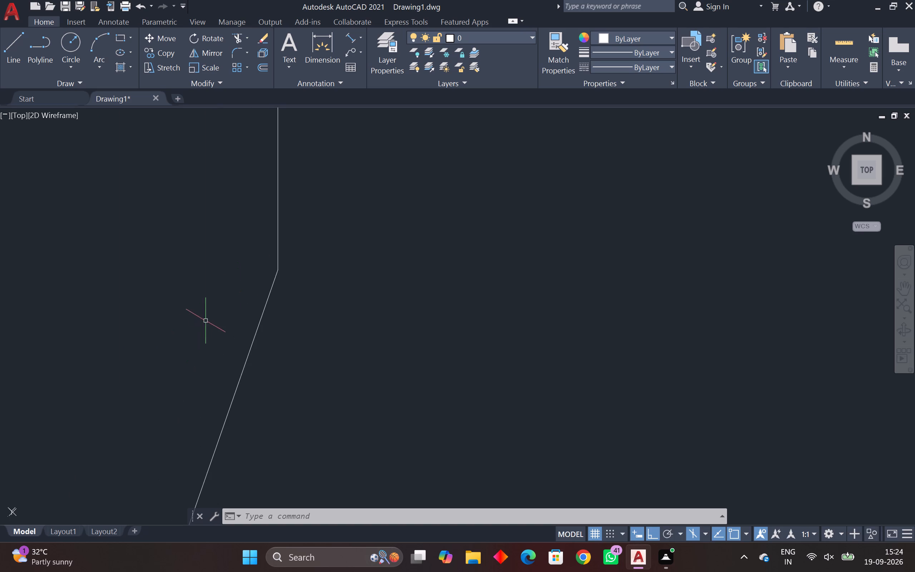
pyautogui.scroll(8, 276, 277)
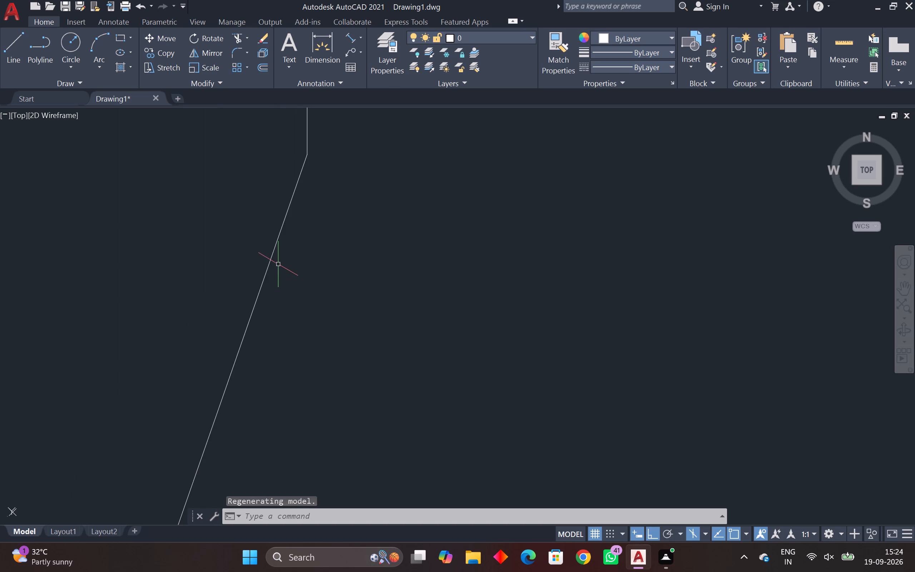
pyautogui.scroll(2, 278, 264)
pyautogui.moveTo(278, 271); pyautogui.dragTo(279, 378, button='middle')
pyautogui.scroll(-4, 280, 380)
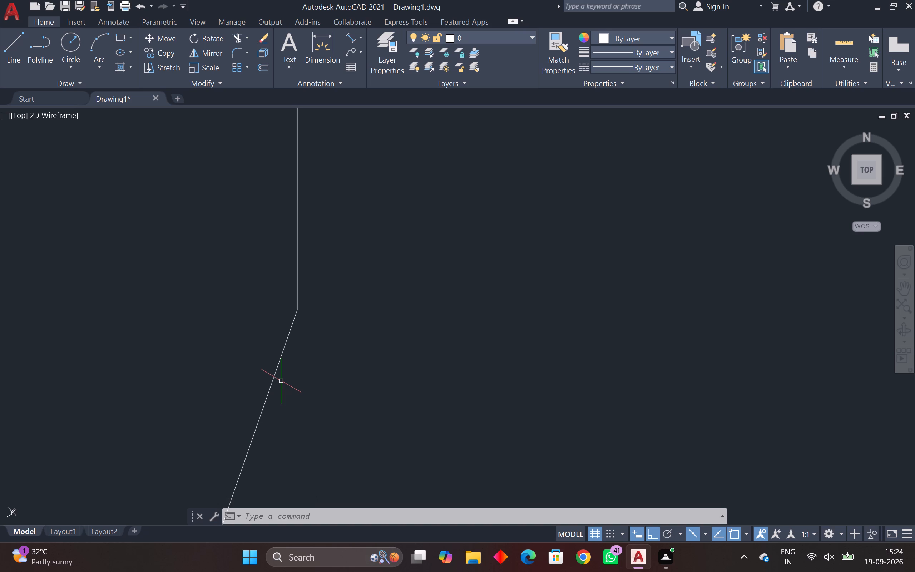
pyautogui.scroll(-20, 322, 396)
pyautogui.scroll(-2, 322, 396)
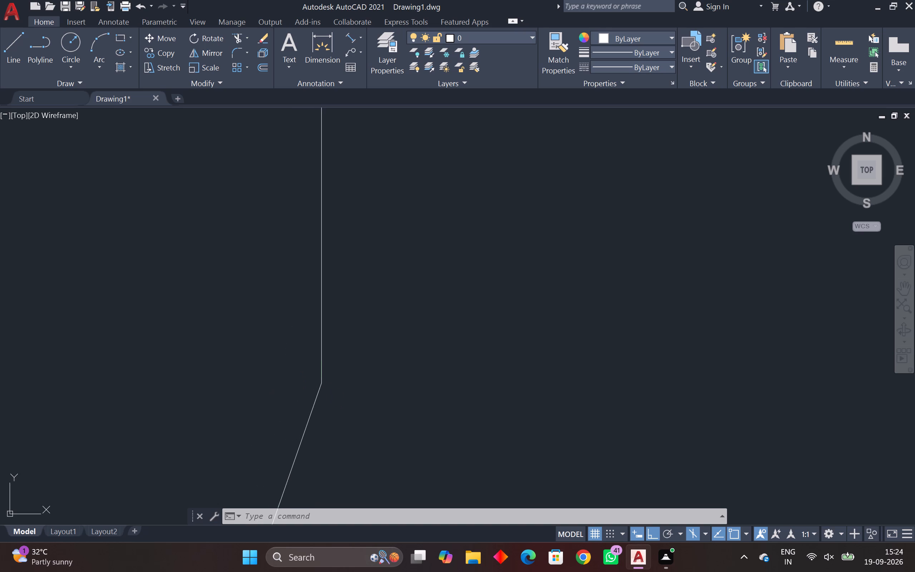
pyautogui.scroll(-11, 321, 383)
pyautogui.scroll(-4, 335, 443)
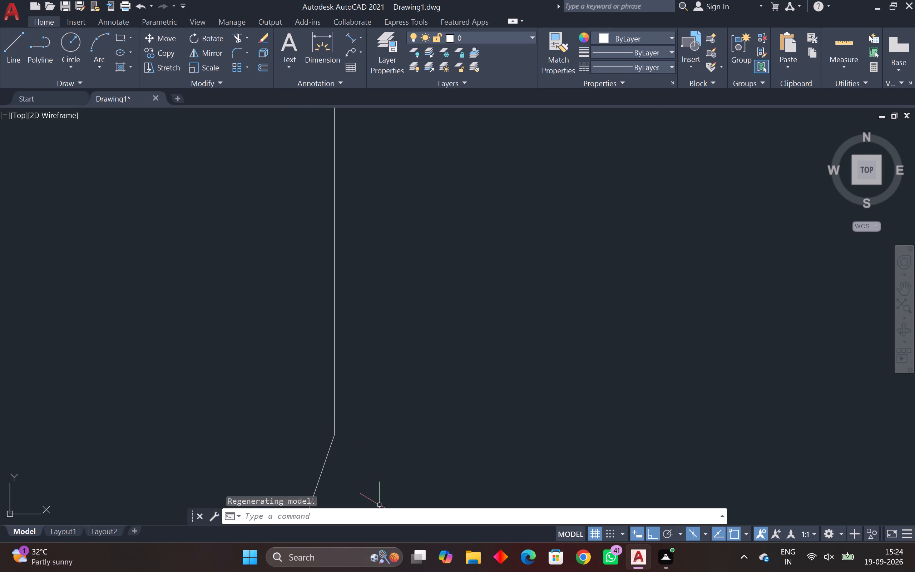
pyautogui.scroll(-2, 374, 419)
pyautogui.scroll(8, 369, 432)
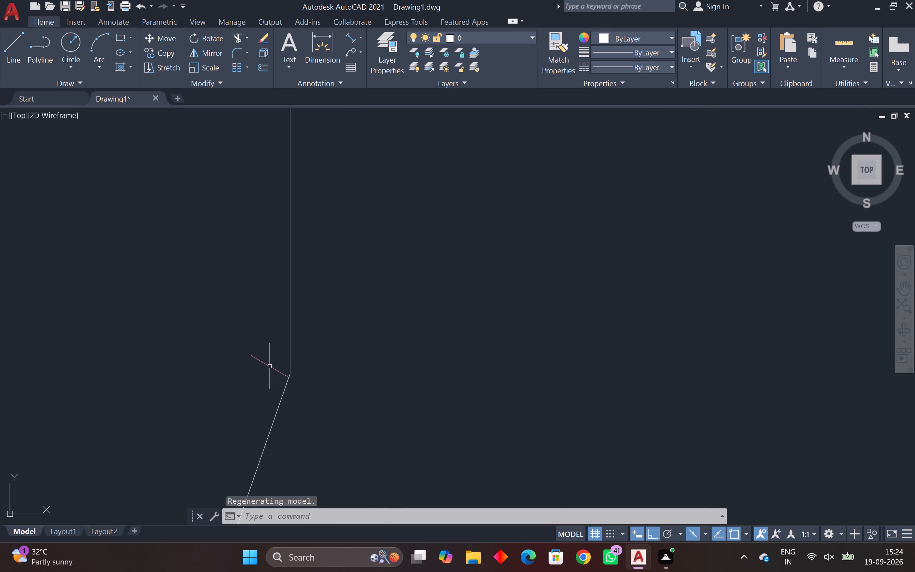
pyautogui.scroll(8, 290, 374)
pyautogui.scroll(3, 258, 361)
pyautogui.scroll(3, 239, 322)
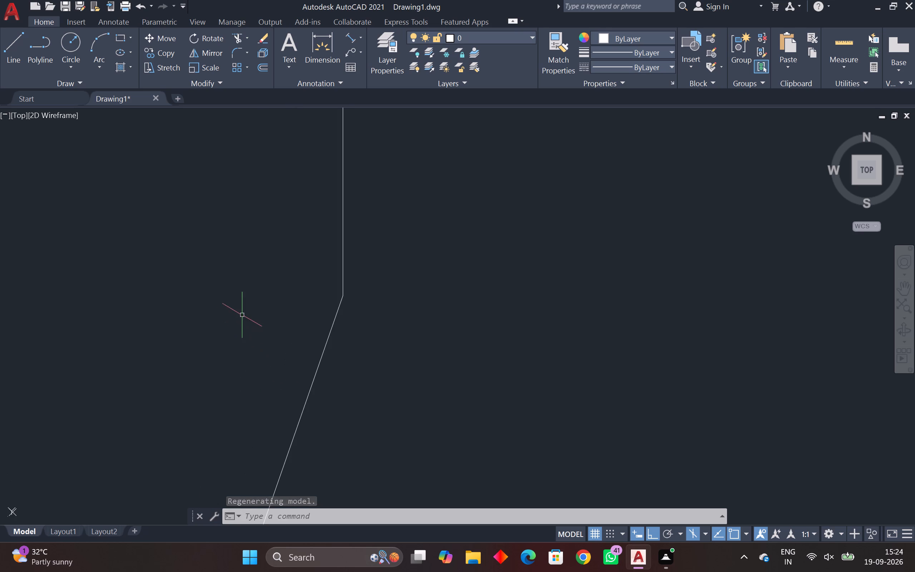
pyautogui.scroll(2, 308, 294)
pyautogui.scroll(3, 383, 289)
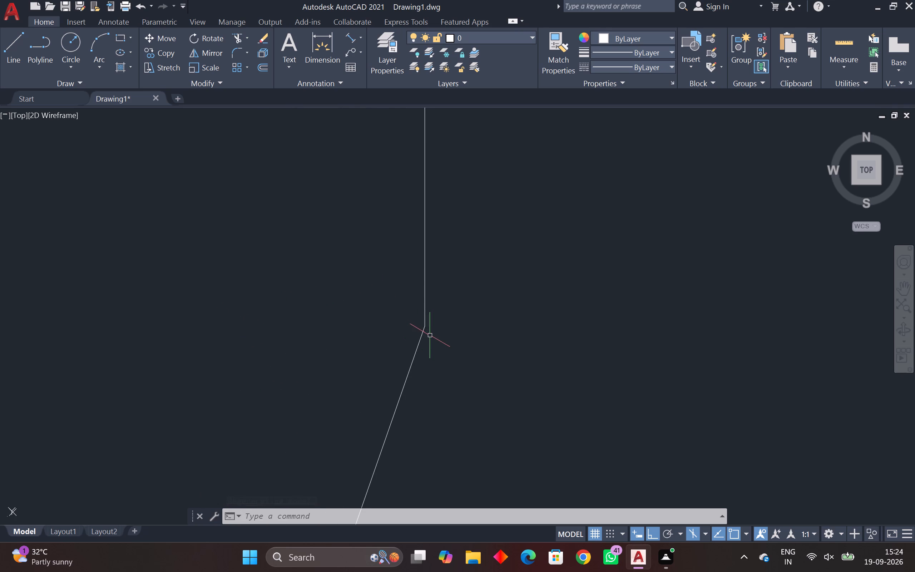
pyautogui.scroll(2, 430, 335)
pyautogui.scroll(-20, 431, 335)
pyautogui.scroll(-13, 431, 335)
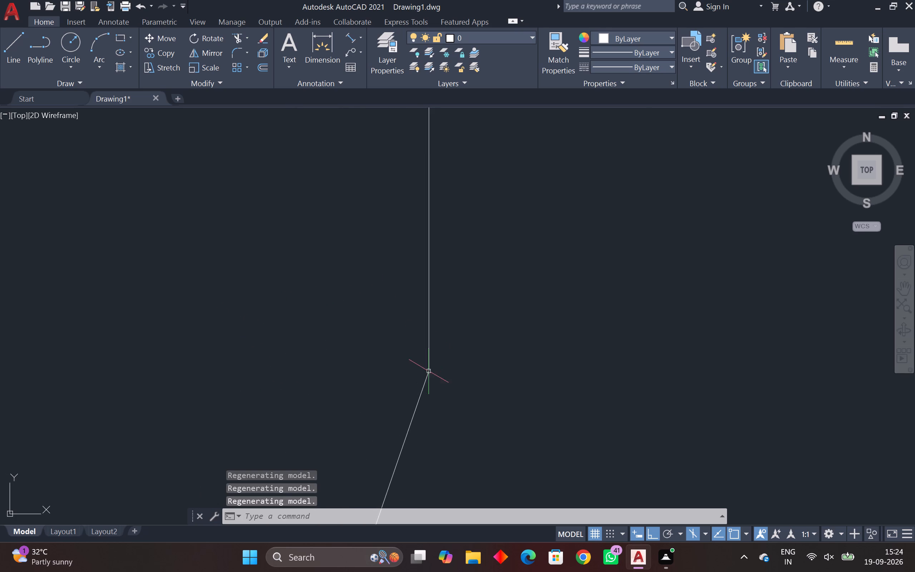
pyautogui.scroll(-16, 429, 371)
pyautogui.moveTo(429, 371); pyautogui.dragTo(340, 302, button='middle')
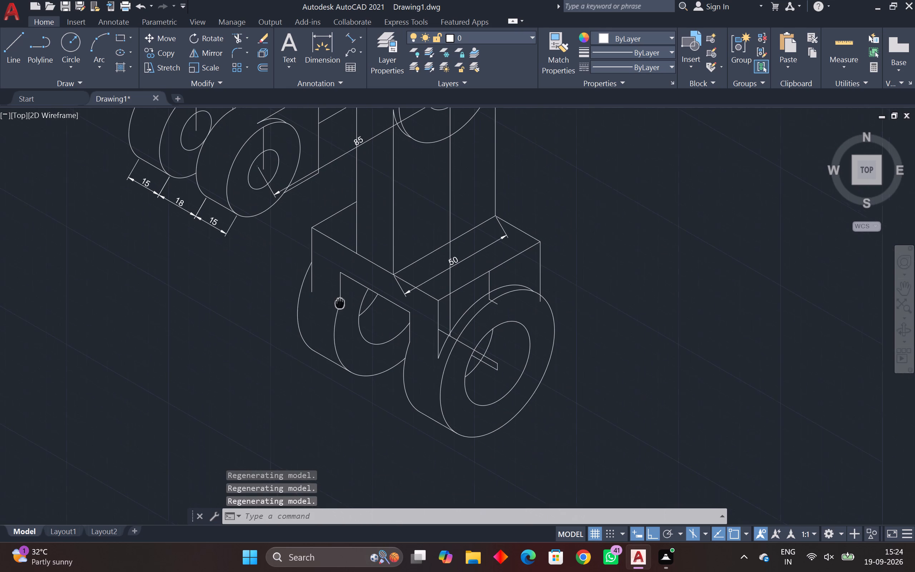
pyautogui.moveTo(340, 302); pyautogui.dragTo(339, 302, button='middle')
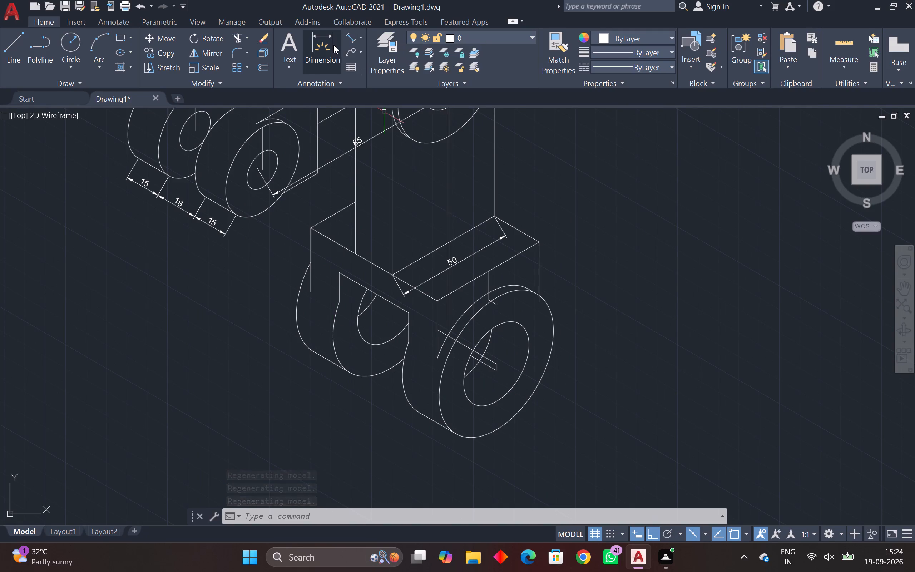
# Trim away the lower sloping line inside the front lug's hole and the short vertical at its end.
pyautogui.click(241, 37)
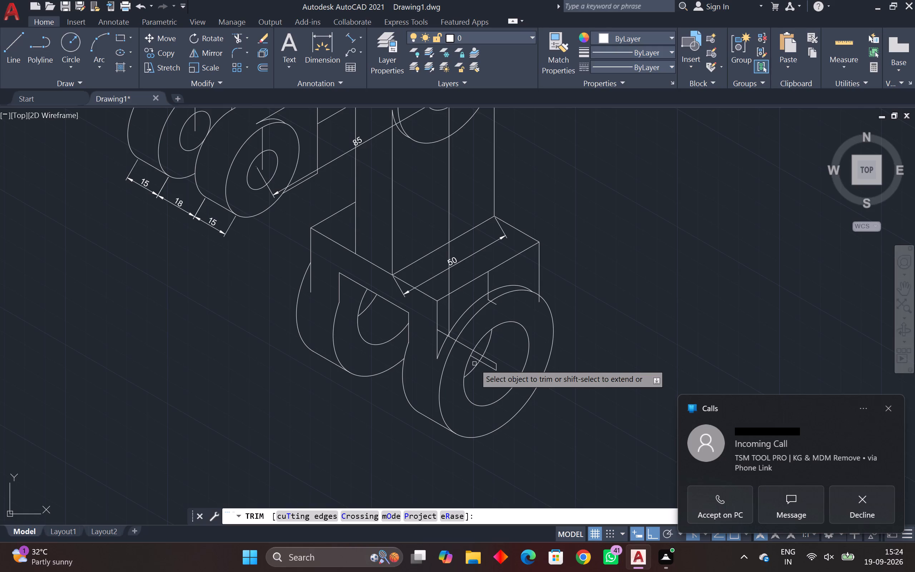
pyautogui.scroll(3, 480, 361)
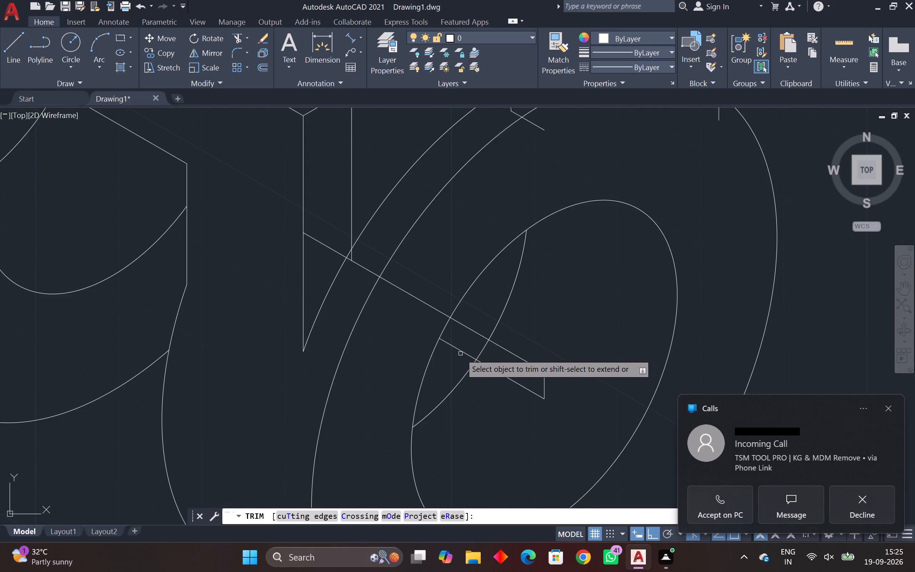
pyautogui.click(462, 351)
pyautogui.click(489, 370)
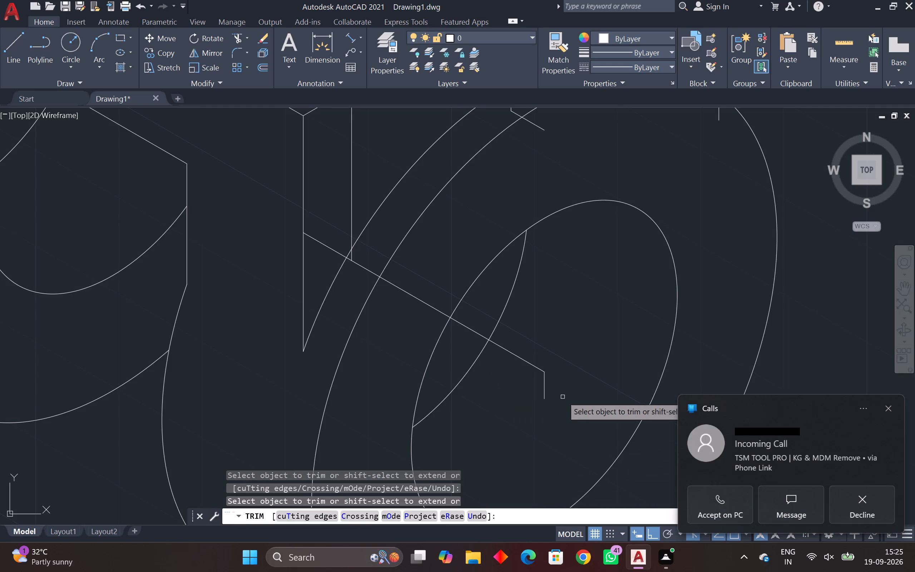
pyautogui.click(547, 394)
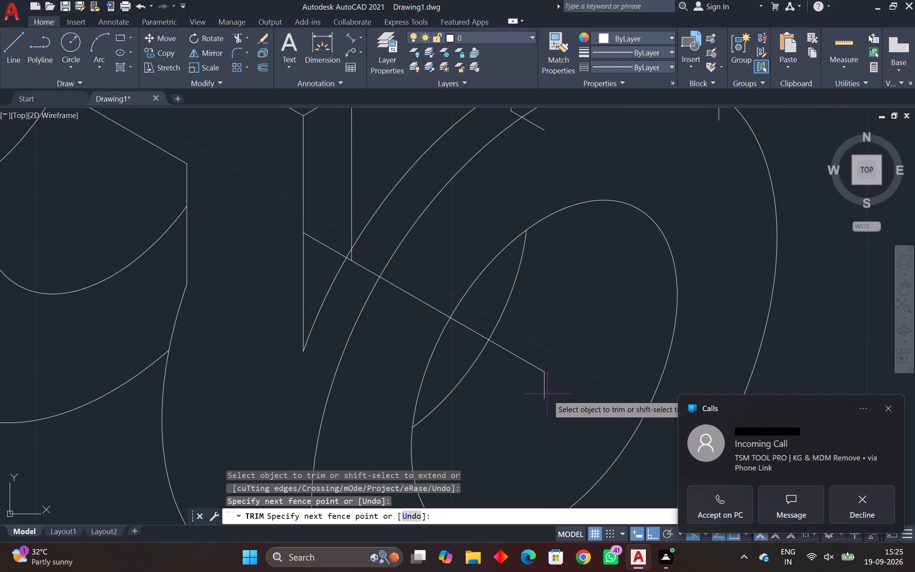
pyautogui.click(536, 390)
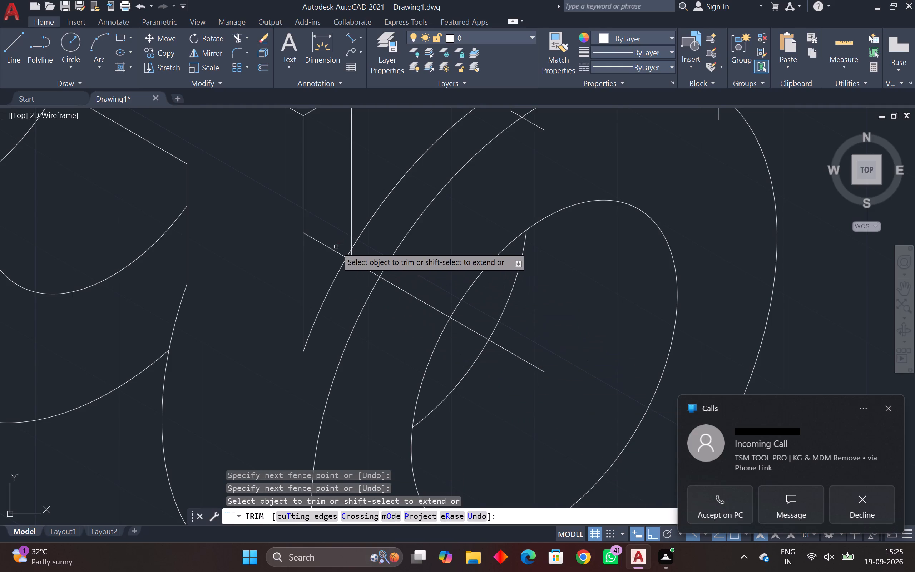
# Trim the remaining sloping line from the front lug's front vertical edge to its front outer circle, including the stub by the long vertical.
pyautogui.click(333, 248)
pyautogui.click(361, 265)
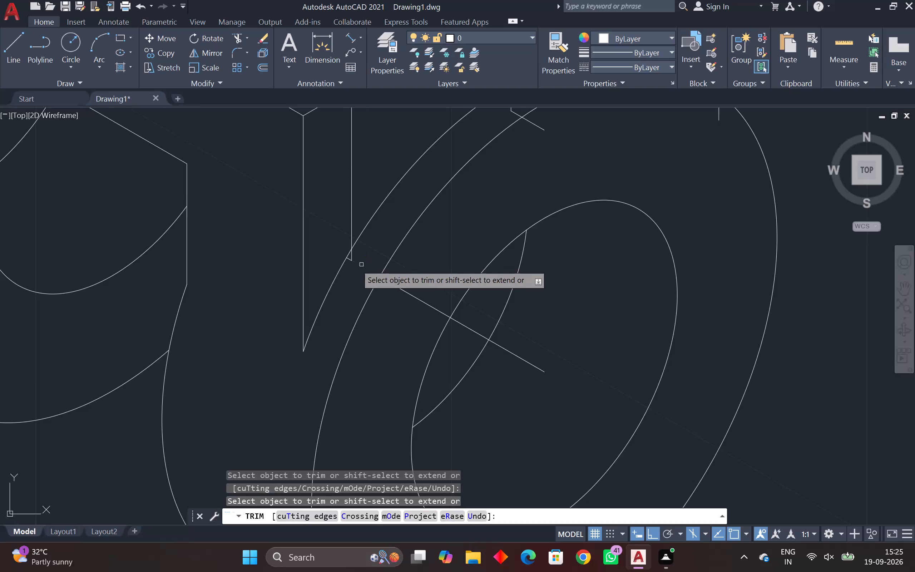
pyautogui.scroll(3, 351, 266)
pyautogui.click(344, 241)
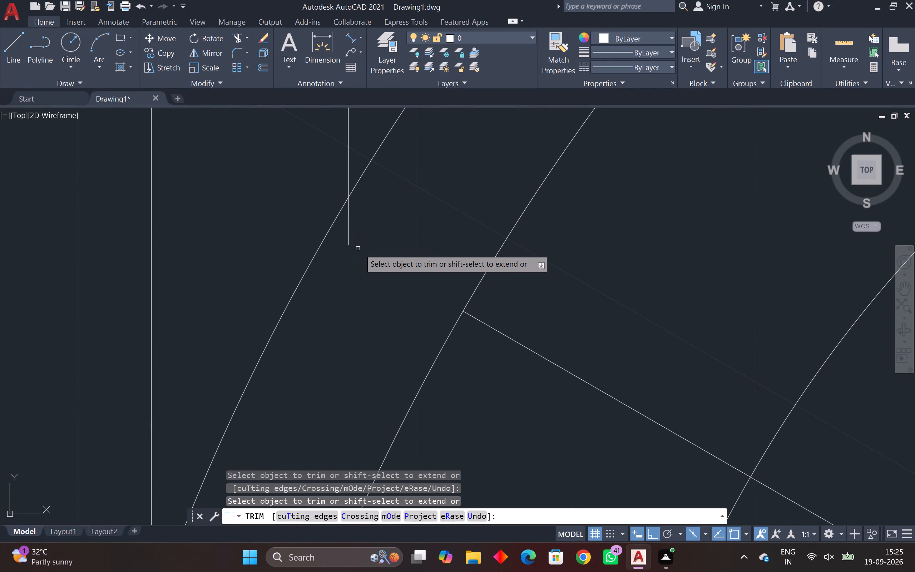
pyautogui.scroll(-9, 360, 249)
pyautogui.moveTo(361, 250); pyautogui.dragTo(349, 320, button='middle')
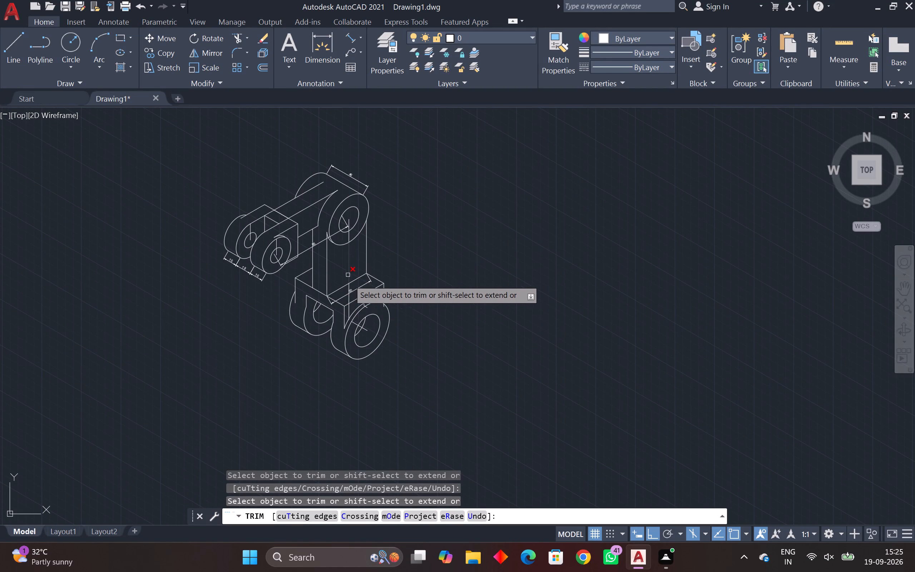
pyautogui.scroll(3, 341, 322)
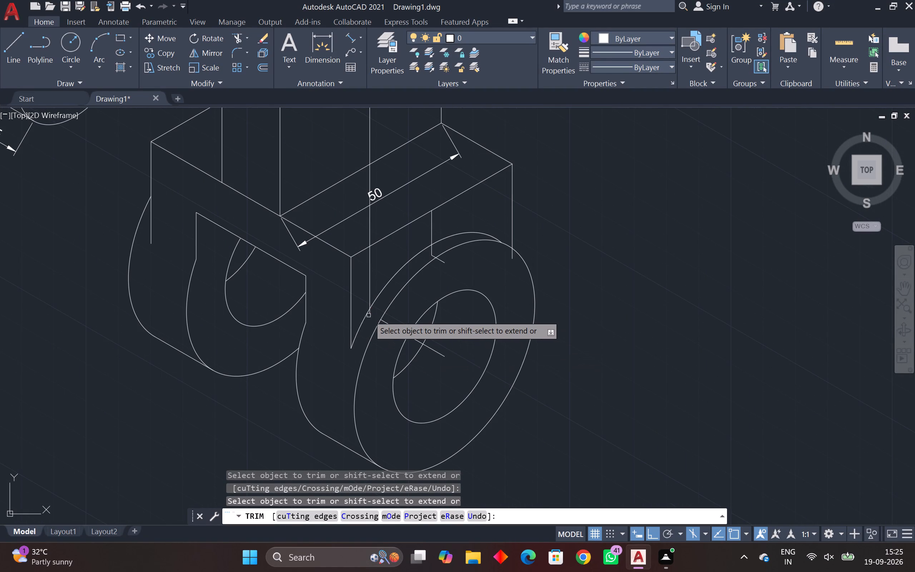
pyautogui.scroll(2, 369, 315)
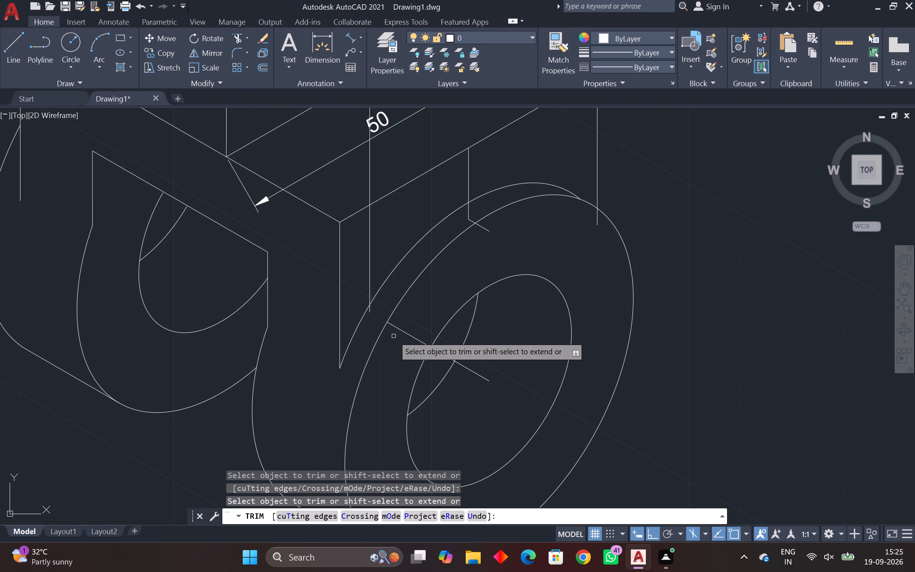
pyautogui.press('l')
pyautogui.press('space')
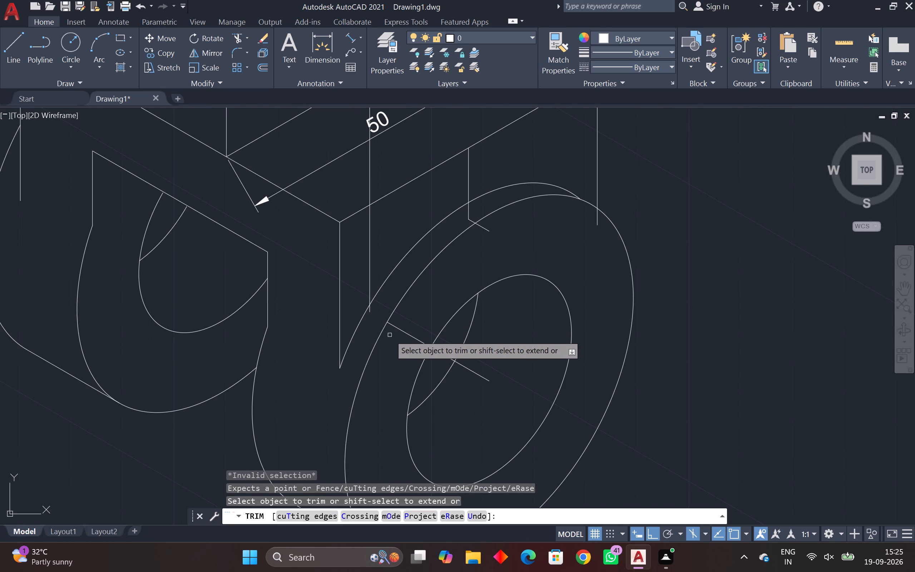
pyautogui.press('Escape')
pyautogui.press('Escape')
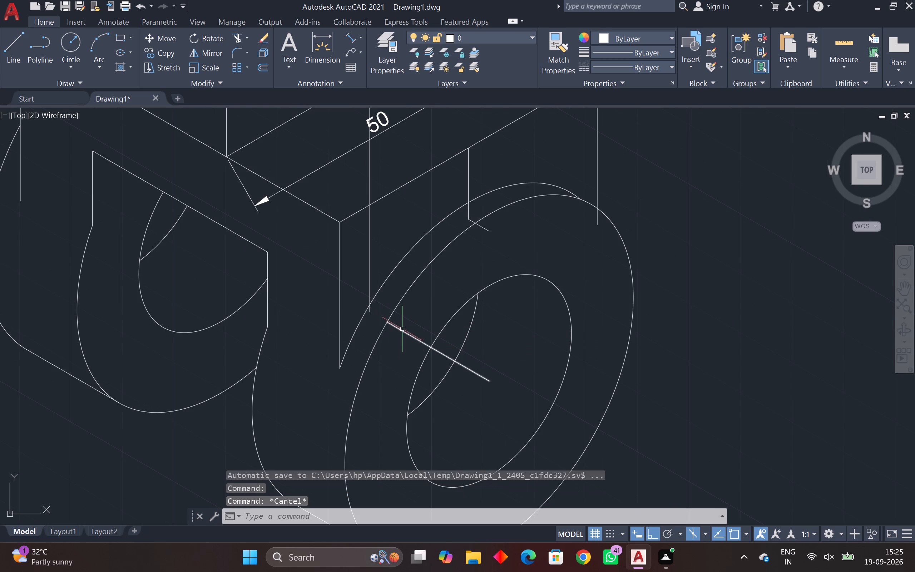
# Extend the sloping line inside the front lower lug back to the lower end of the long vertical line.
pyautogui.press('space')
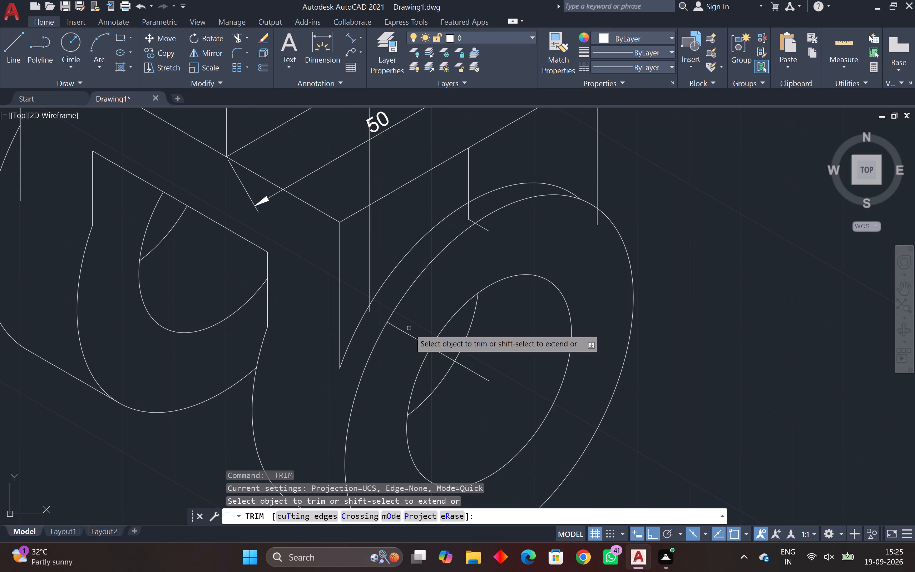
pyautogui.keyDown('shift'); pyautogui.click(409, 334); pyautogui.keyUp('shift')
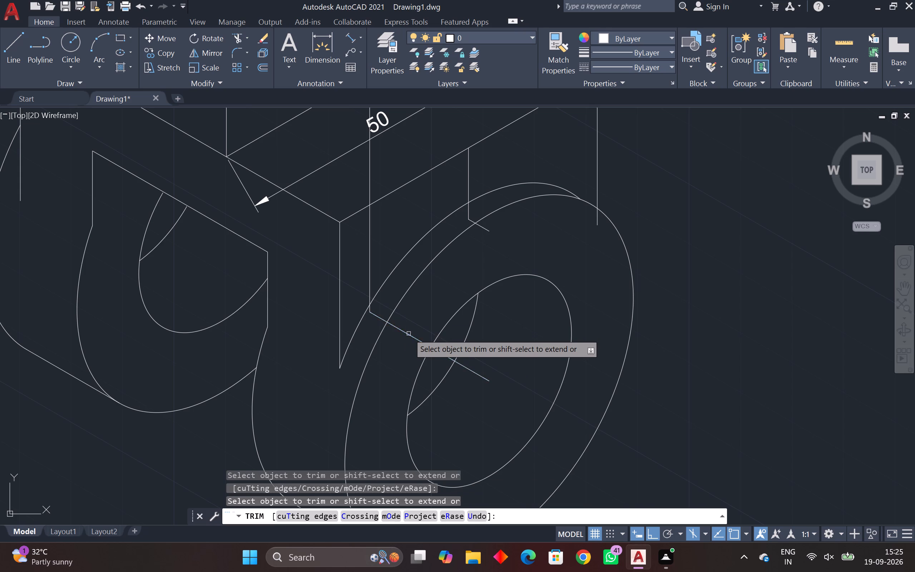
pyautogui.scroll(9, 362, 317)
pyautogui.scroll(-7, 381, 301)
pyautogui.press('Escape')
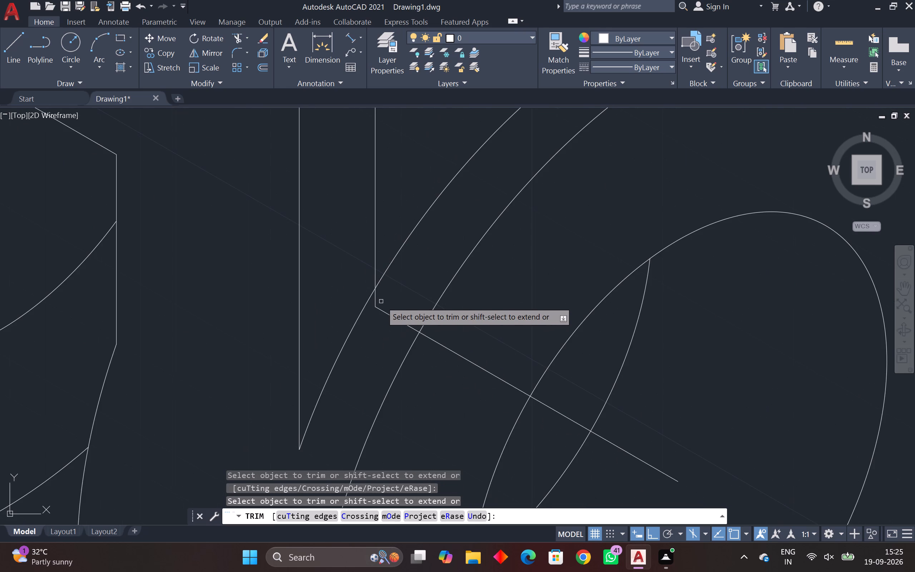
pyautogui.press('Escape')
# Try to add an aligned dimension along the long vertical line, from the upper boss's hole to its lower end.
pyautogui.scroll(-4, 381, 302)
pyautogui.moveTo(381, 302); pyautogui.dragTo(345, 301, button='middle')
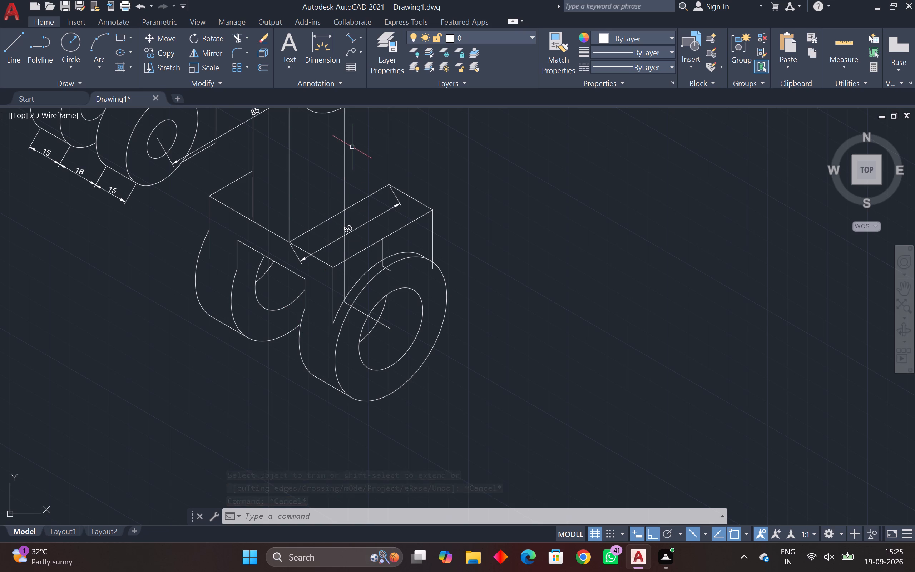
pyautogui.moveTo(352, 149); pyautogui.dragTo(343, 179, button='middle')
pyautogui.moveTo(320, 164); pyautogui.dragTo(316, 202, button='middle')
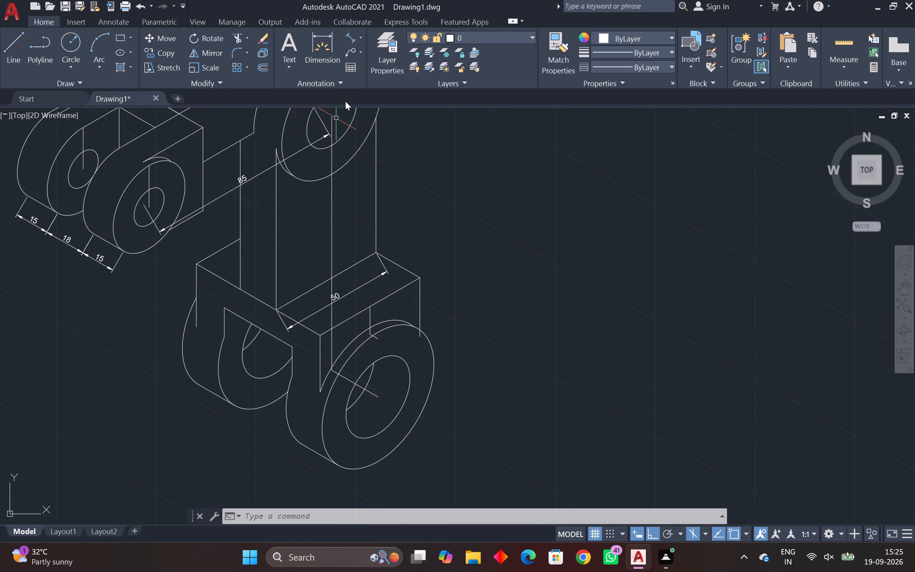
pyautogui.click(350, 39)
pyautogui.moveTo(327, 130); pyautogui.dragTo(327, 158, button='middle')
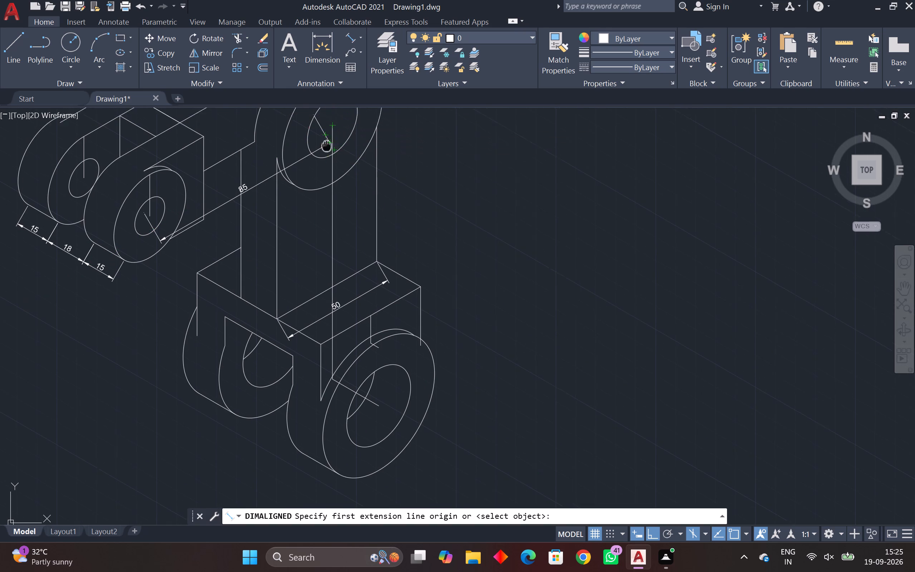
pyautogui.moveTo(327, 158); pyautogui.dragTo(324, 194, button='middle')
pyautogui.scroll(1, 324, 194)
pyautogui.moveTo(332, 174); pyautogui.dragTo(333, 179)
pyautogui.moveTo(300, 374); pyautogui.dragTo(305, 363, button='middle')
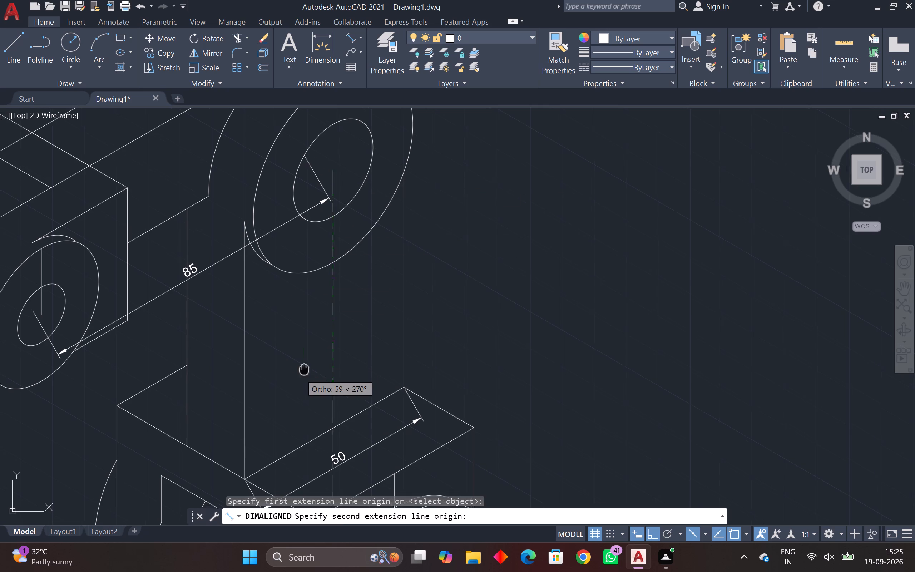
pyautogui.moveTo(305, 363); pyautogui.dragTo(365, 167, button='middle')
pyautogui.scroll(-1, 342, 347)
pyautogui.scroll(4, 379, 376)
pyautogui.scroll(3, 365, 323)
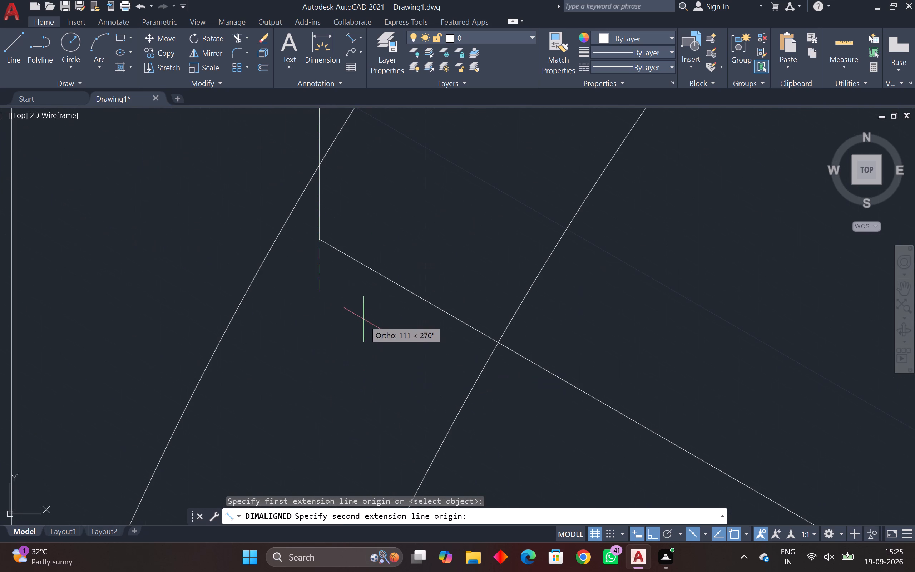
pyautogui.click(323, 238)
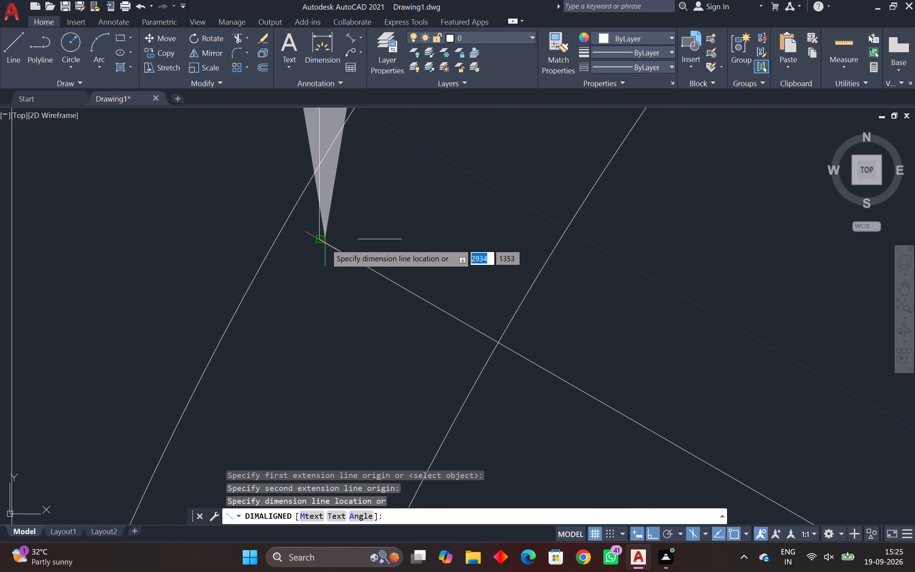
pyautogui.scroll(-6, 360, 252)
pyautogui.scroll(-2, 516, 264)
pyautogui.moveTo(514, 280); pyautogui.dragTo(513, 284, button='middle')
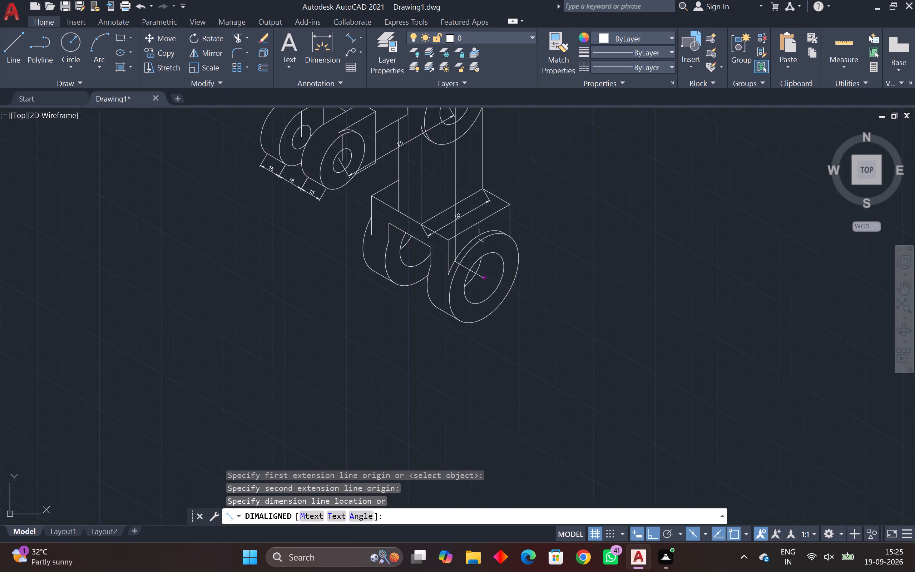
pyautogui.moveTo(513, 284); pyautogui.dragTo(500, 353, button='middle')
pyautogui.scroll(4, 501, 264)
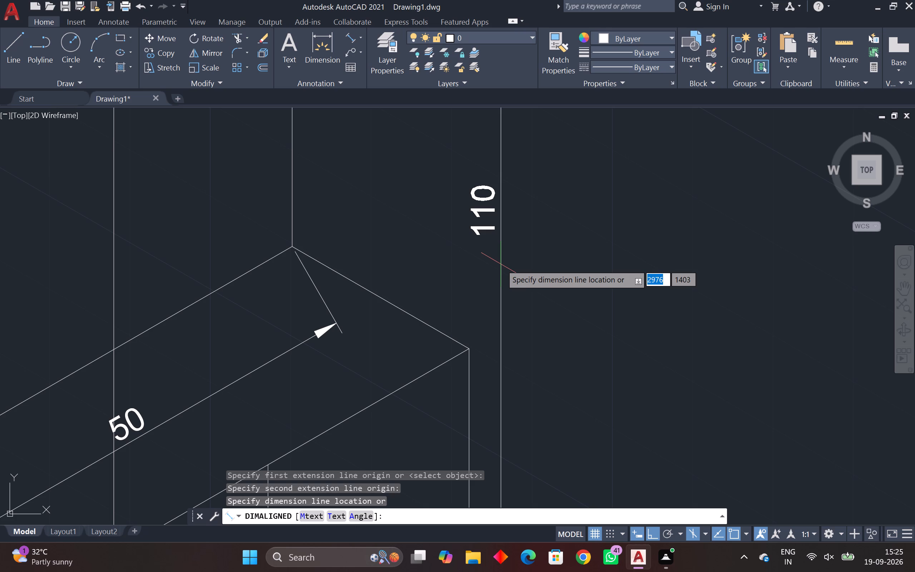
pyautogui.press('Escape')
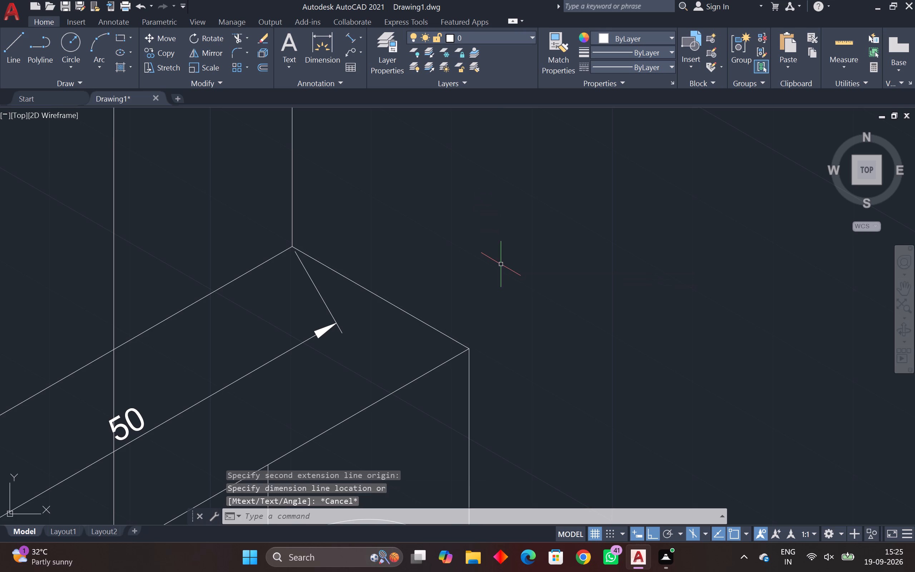
# Trim the fork block's rear vertical edge where it overhangs inside the front lug's front outer circle.
pyautogui.scroll(-1, 501, 264)
pyautogui.moveTo(501, 264); pyautogui.dragTo(444, 208, button='middle')
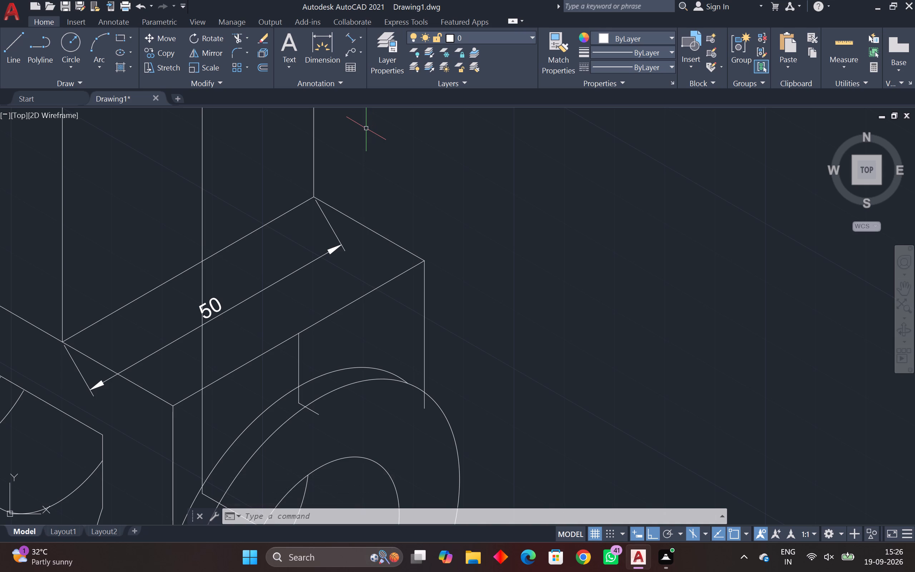
pyautogui.scroll(-1, 391, 323)
pyautogui.moveTo(393, 316); pyautogui.dragTo(461, 236, button='middle')
pyautogui.click(235, 39)
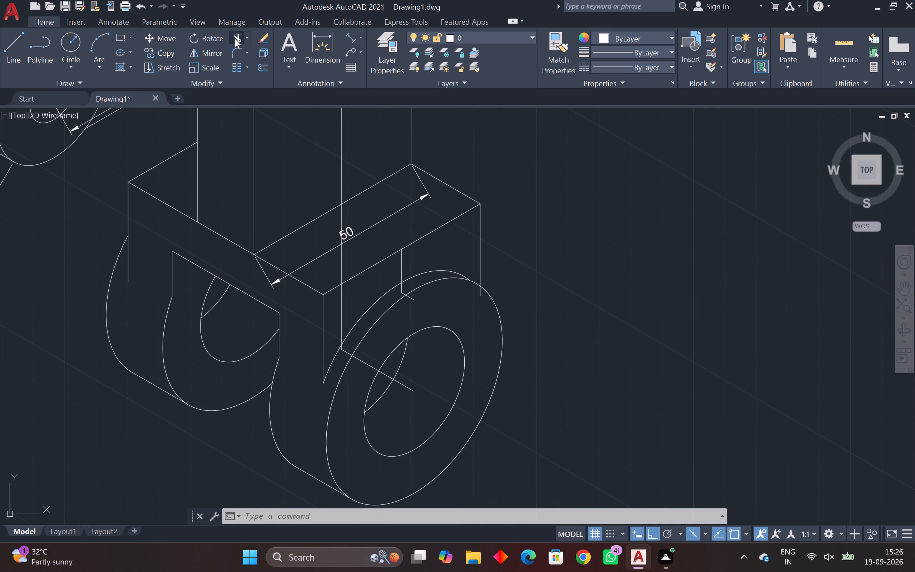
pyautogui.scroll(3, 464, 302)
pyautogui.click(520, 268)
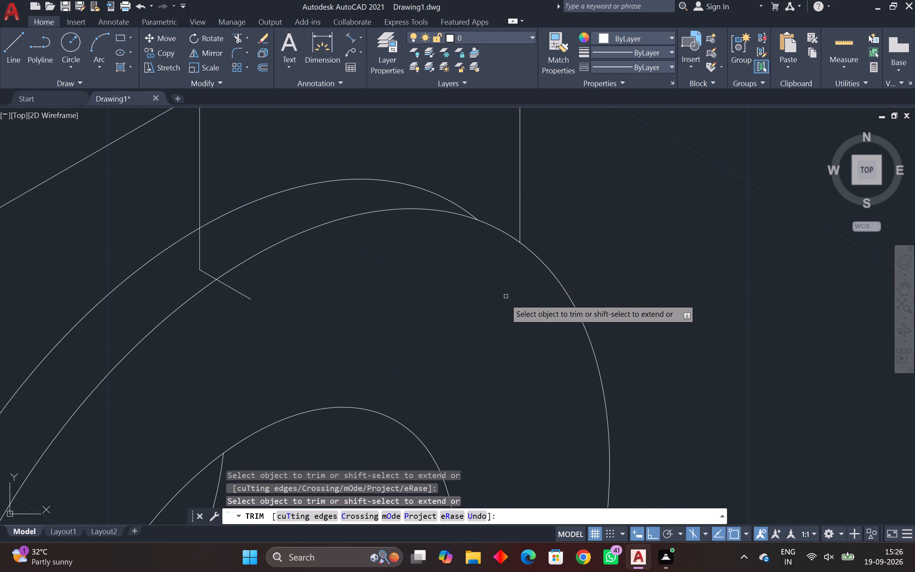
# Trim the short vertical's overhang below the front lug's rear arc and the short sloping line attached to its end.
pyautogui.scroll(-2, 500, 306)
pyautogui.moveTo(498, 308); pyautogui.dragTo(543, 266, button='middle')
pyautogui.moveTo(488, 301); pyautogui.dragTo(499, 290, button='middle')
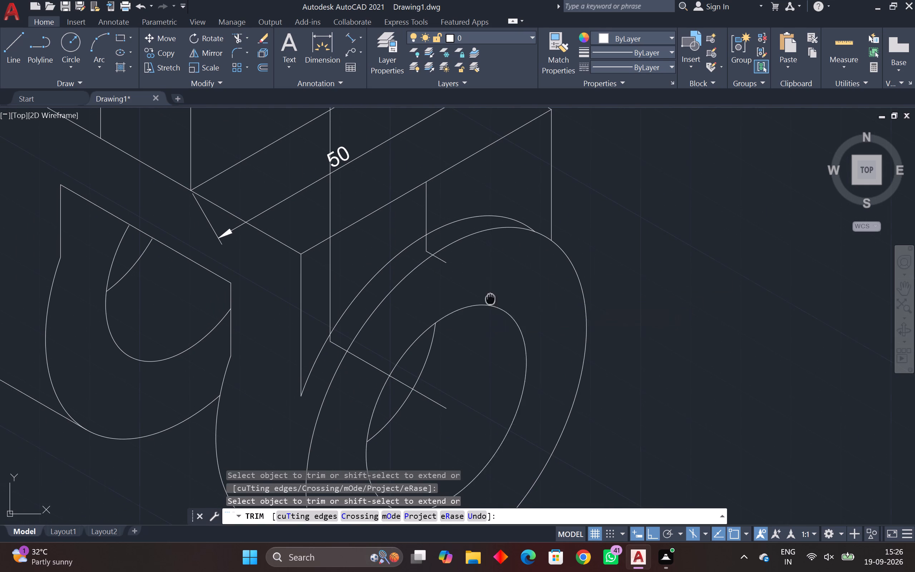
pyautogui.moveTo(499, 290); pyautogui.dragTo(568, 235, button='middle')
pyautogui.scroll(-1, 526, 376)
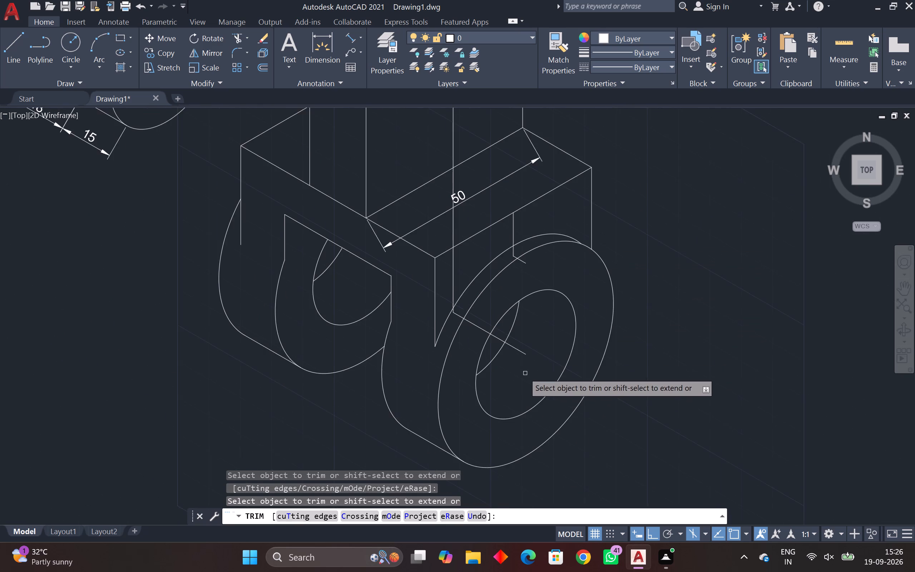
pyautogui.moveTo(521, 361); pyautogui.dragTo(550, 329, button='middle')
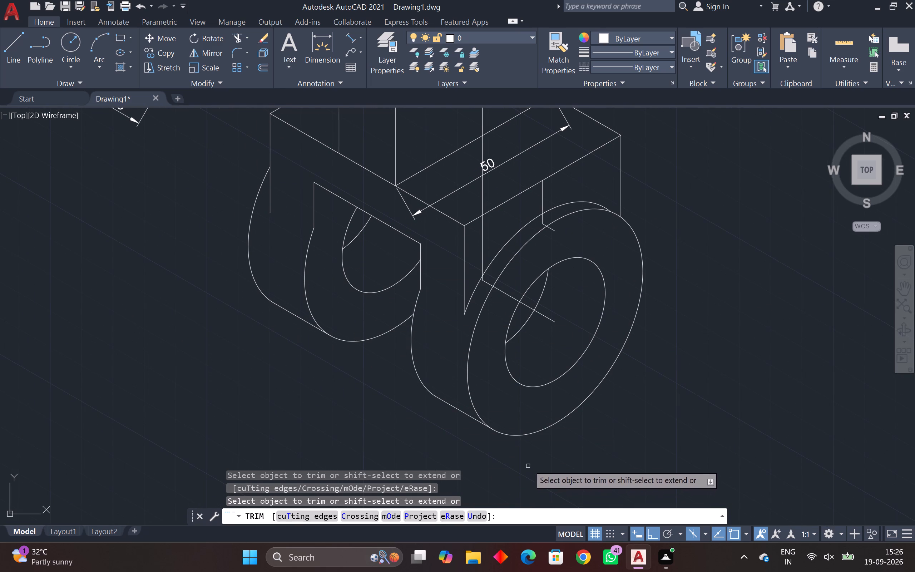
pyautogui.scroll(3, 552, 237)
pyautogui.click(556, 208)
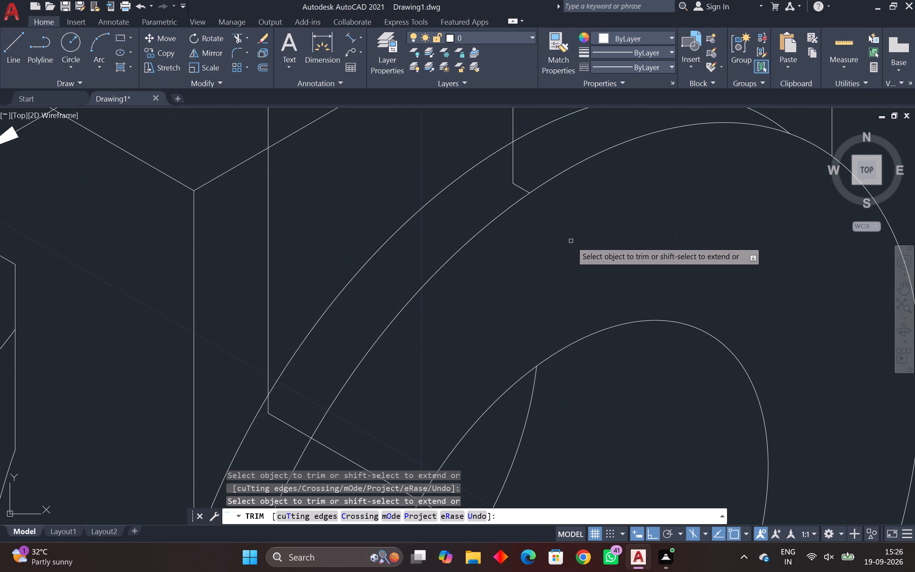
pyautogui.scroll(-2, 571, 241)
pyautogui.moveTo(571, 241); pyautogui.dragTo(629, 245, button='middle')
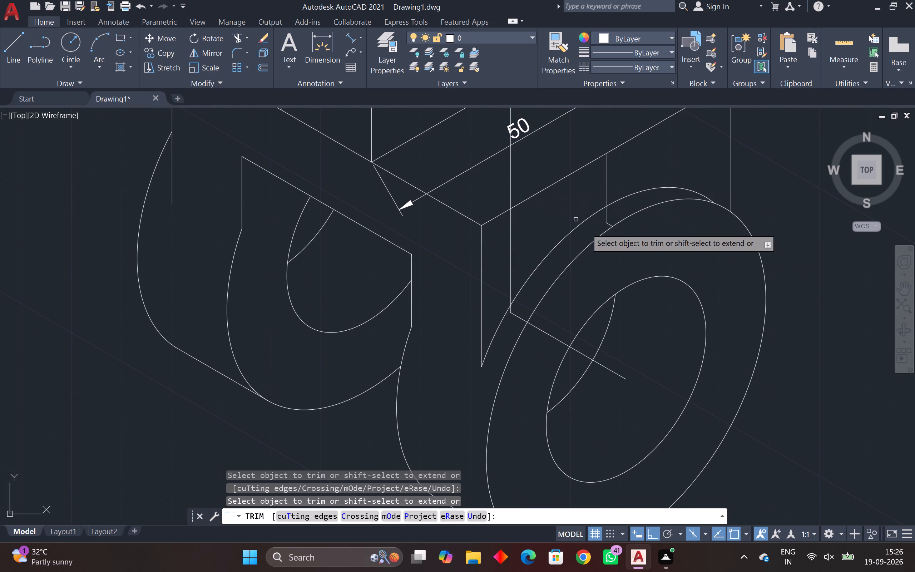
pyautogui.click(608, 212)
pyautogui.click(607, 222)
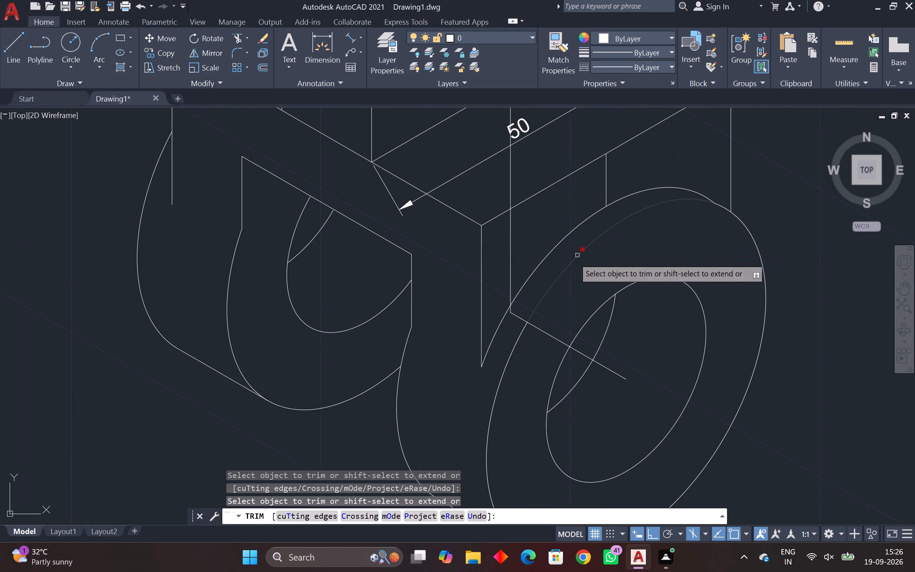
# Trim the sloping stub beside the long vertical line and the vertical's overhang below the front lug's rear arc.
pyautogui.click(517, 315)
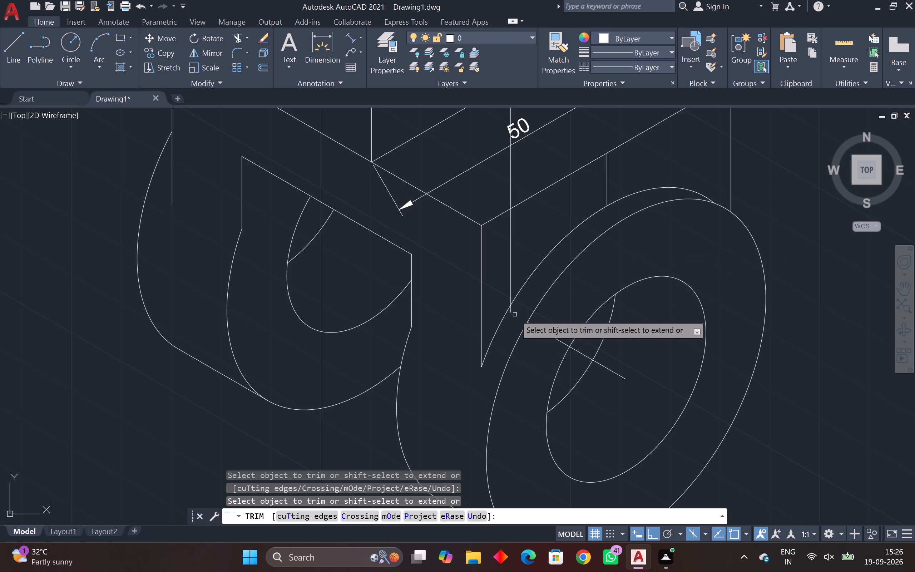
pyautogui.scroll(3, 515, 315)
pyautogui.click(497, 293)
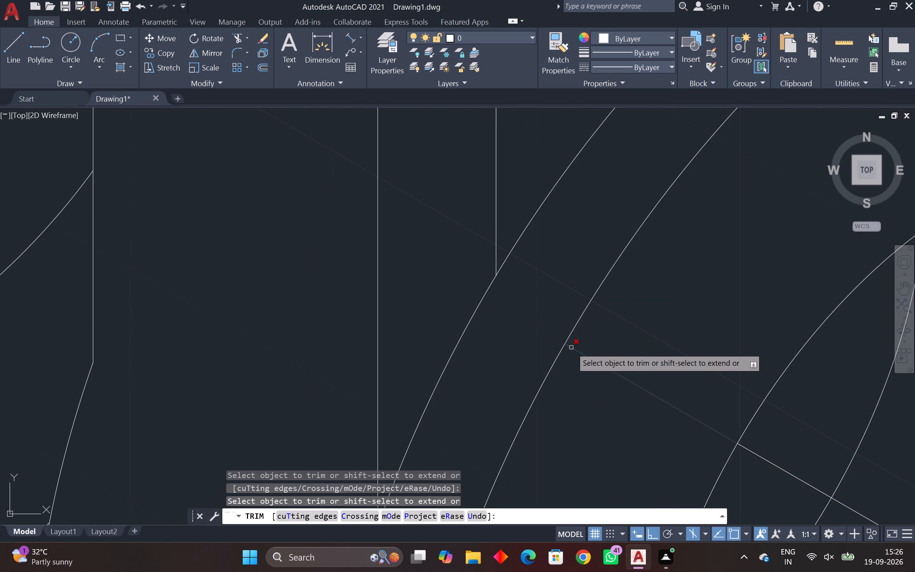
pyautogui.press('Escape')
pyautogui.press('Escape')
# Erase the remaining sloping line crossing the front lug's face and hole.
pyautogui.scroll(-2, 655, 366)
pyautogui.moveTo(653, 365); pyautogui.dragTo(629, 328, button='middle')
pyautogui.moveTo(629, 328); pyautogui.dragTo(631, 334)
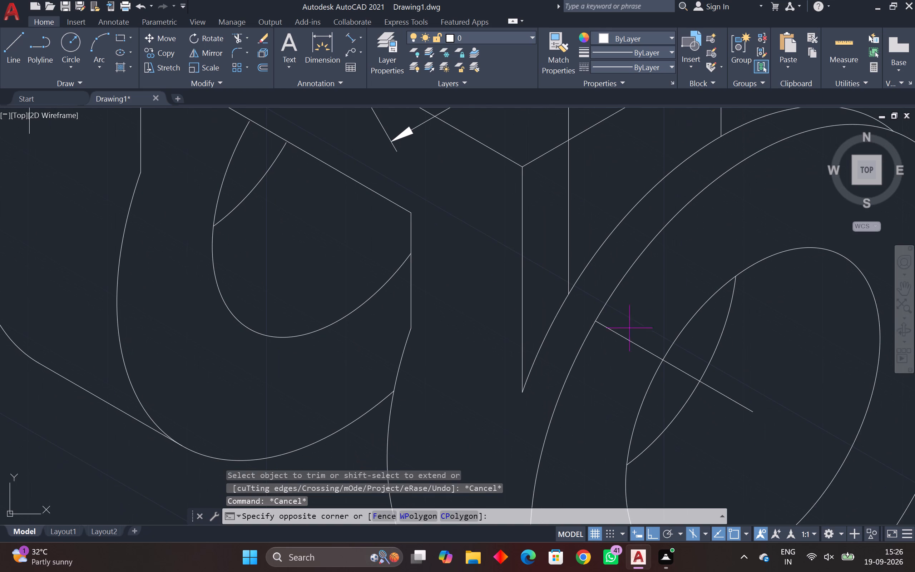
pyautogui.moveTo(631, 334); pyautogui.dragTo(629, 345)
pyautogui.click(615, 362)
pyautogui.press('Delete')
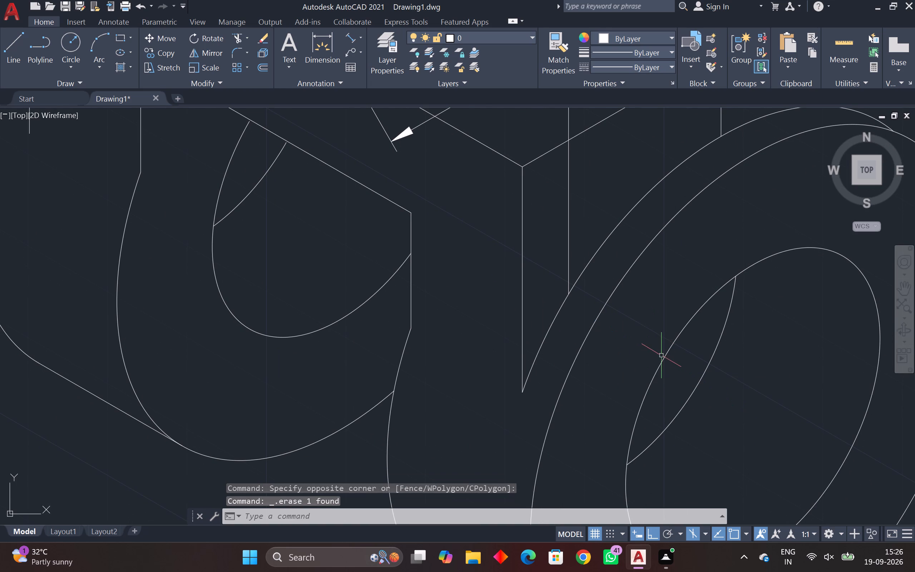
# Draw a long construction line from the front lug's hole centre outward along the 330° isometric direction.
pyautogui.scroll(-1, 661, 355)
pyautogui.moveTo(661, 355); pyautogui.dragTo(607, 394, button='middle')
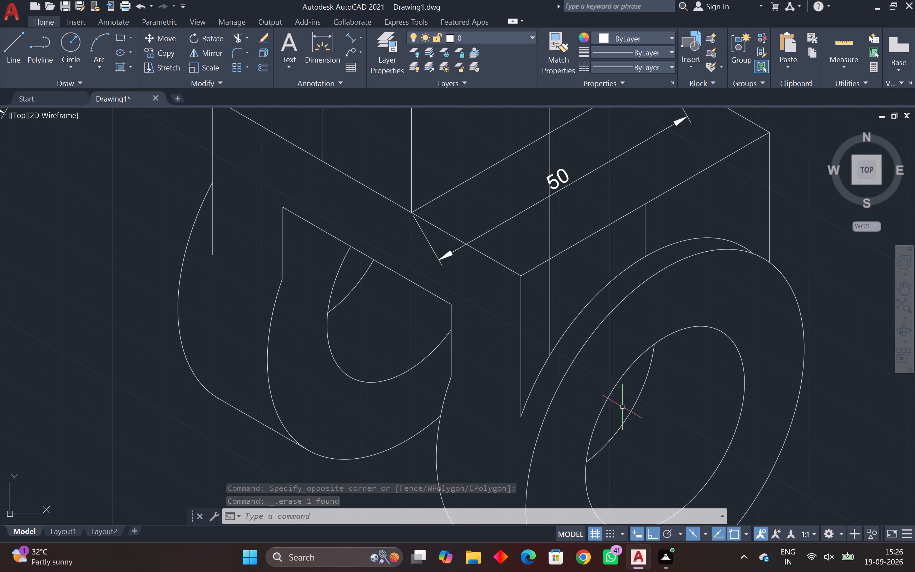
pyautogui.press('l')
pyautogui.press('space')
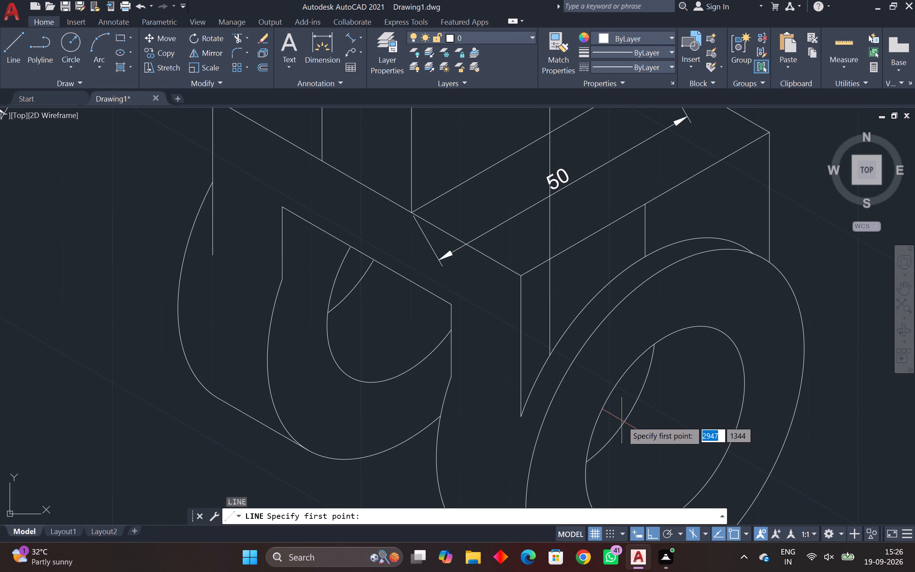
pyautogui.moveTo(622, 393); pyautogui.dragTo(626, 310, button='middle')
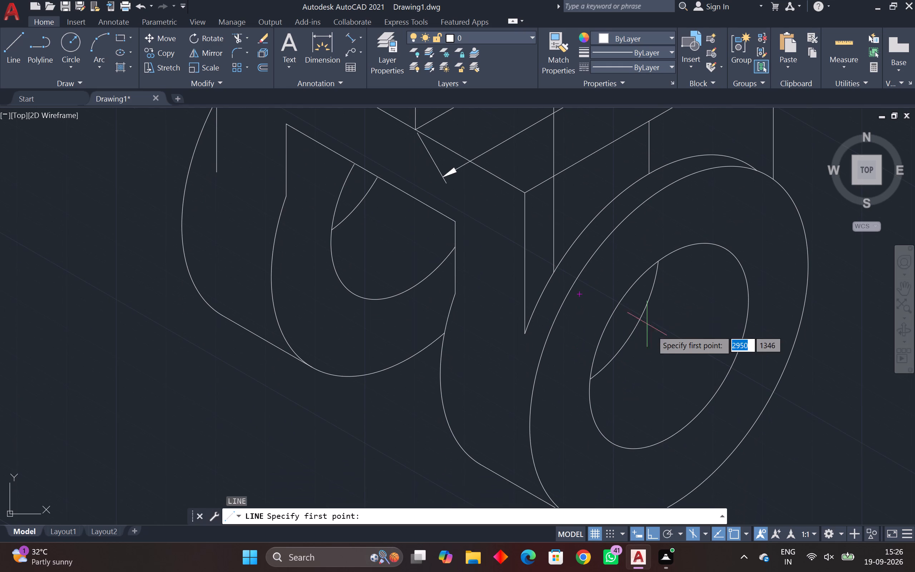
pyautogui.click(667, 344)
pyautogui.scroll(-2, 783, 286)
pyautogui.moveTo(783, 287); pyautogui.dragTo(778, 288, button='middle')
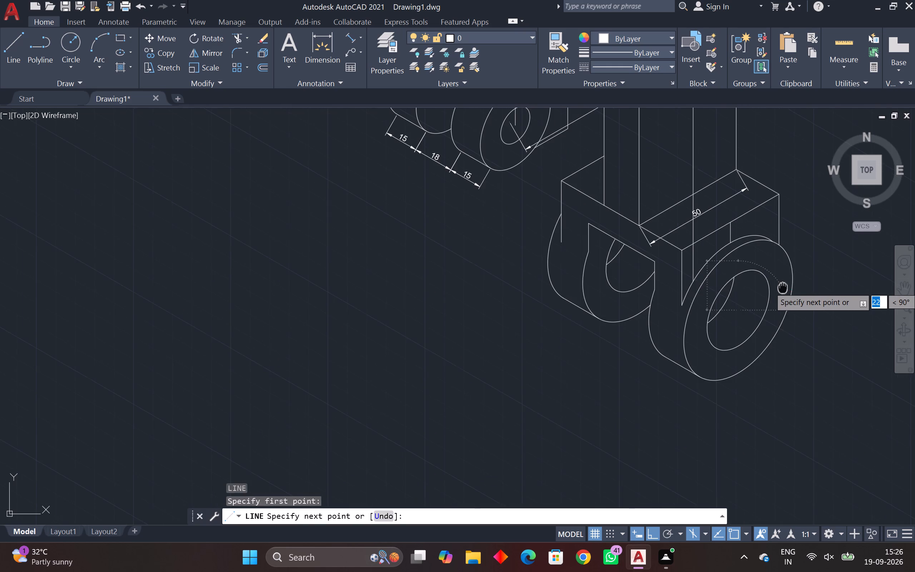
pyautogui.moveTo(778, 288); pyautogui.dragTo(722, 302, button='middle')
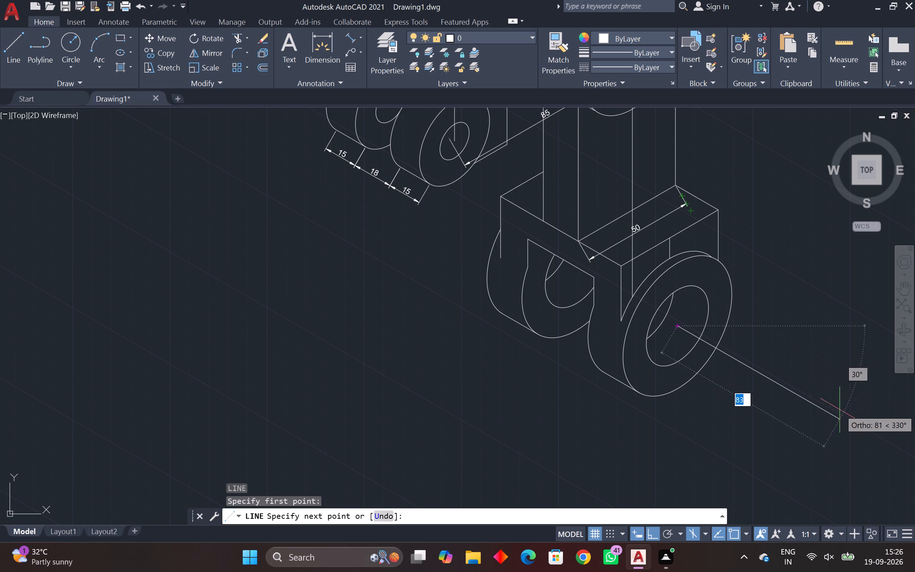
pyautogui.click(880, 436)
pyautogui.scroll(-1, 881, 436)
pyautogui.moveTo(873, 440); pyautogui.dragTo(861, 449, button='middle')
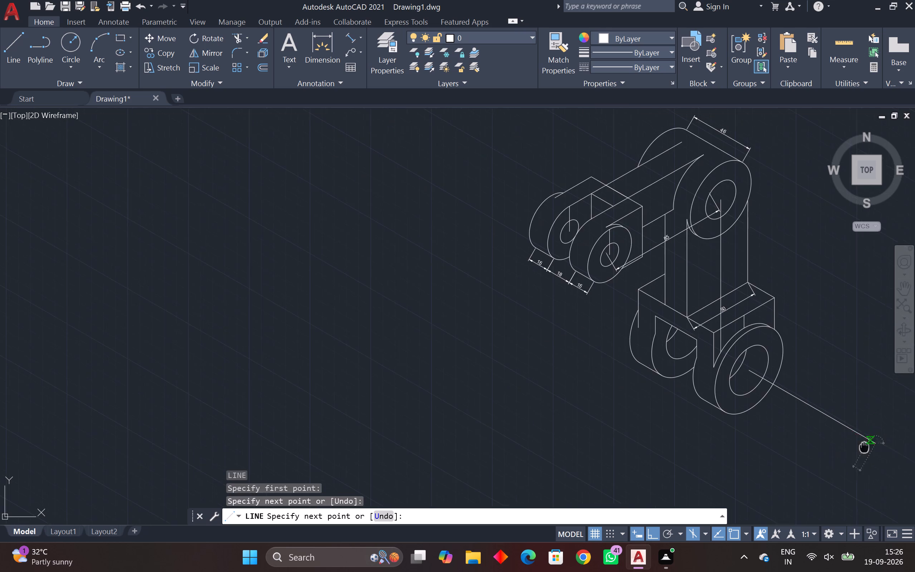
pyautogui.moveTo(861, 449); pyautogui.dragTo(826, 487, button='middle')
pyautogui.press('space')
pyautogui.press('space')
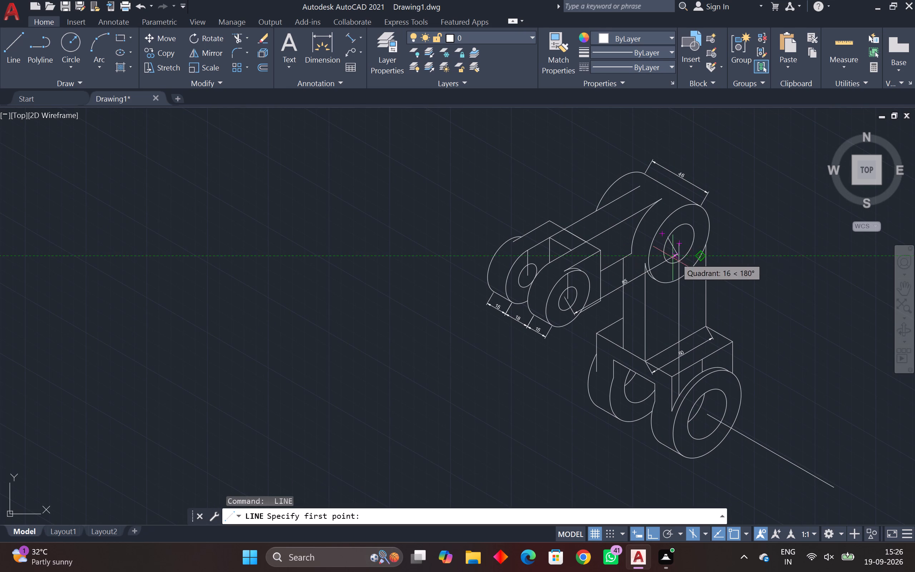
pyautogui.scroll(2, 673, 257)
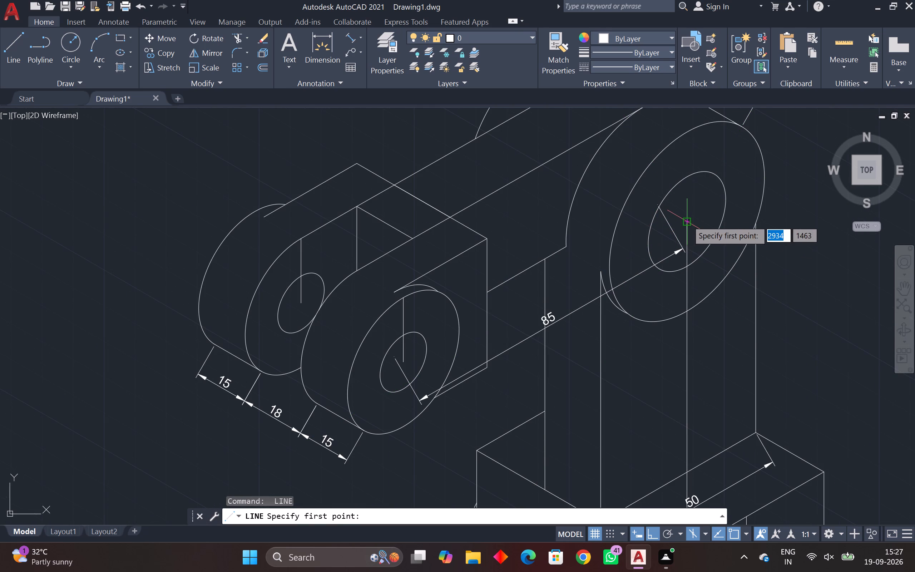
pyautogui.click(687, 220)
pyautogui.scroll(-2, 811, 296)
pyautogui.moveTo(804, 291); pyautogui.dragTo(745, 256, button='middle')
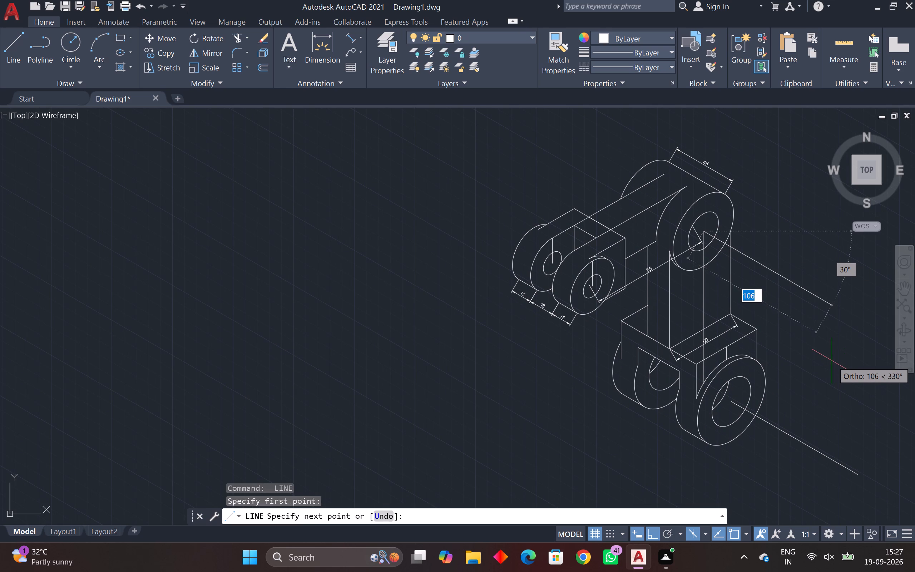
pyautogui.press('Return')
# Draw a construction line from the upper boss's hole centre along 330°, continuing vertically down from its end across the lower construction line.
pyautogui.press('space')
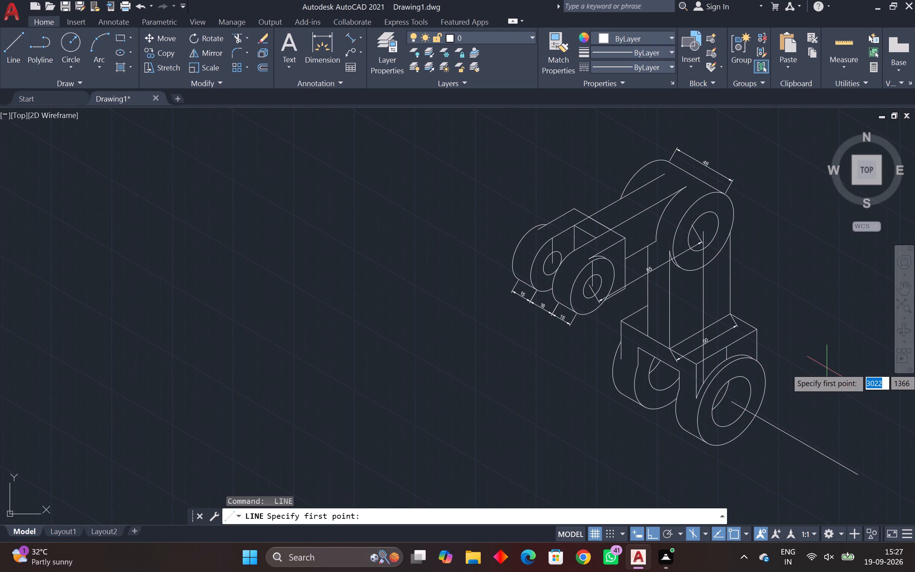
pyautogui.scroll(2, 703, 232)
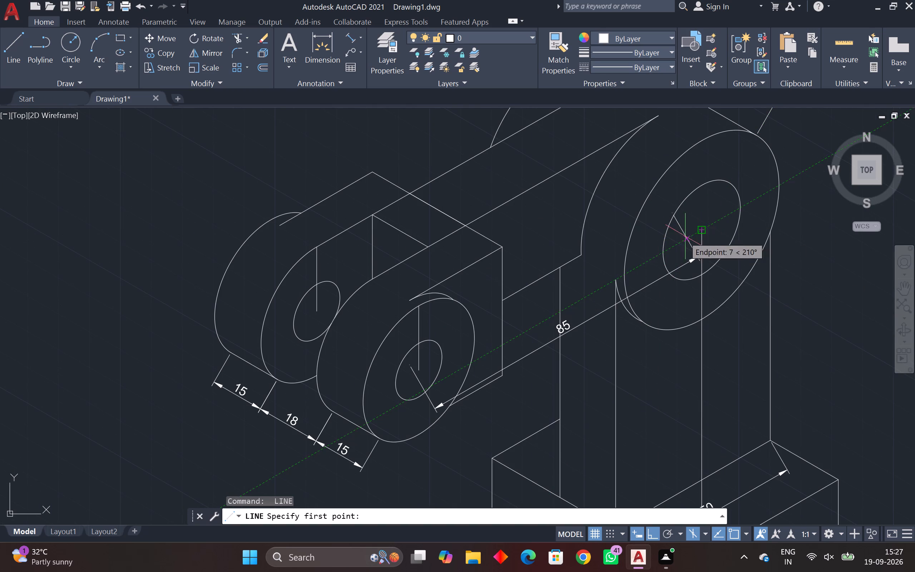
pyautogui.click(699, 232)
pyautogui.scroll(-1, 834, 327)
pyautogui.moveTo(795, 311); pyautogui.dragTo(712, 244, button='middle')
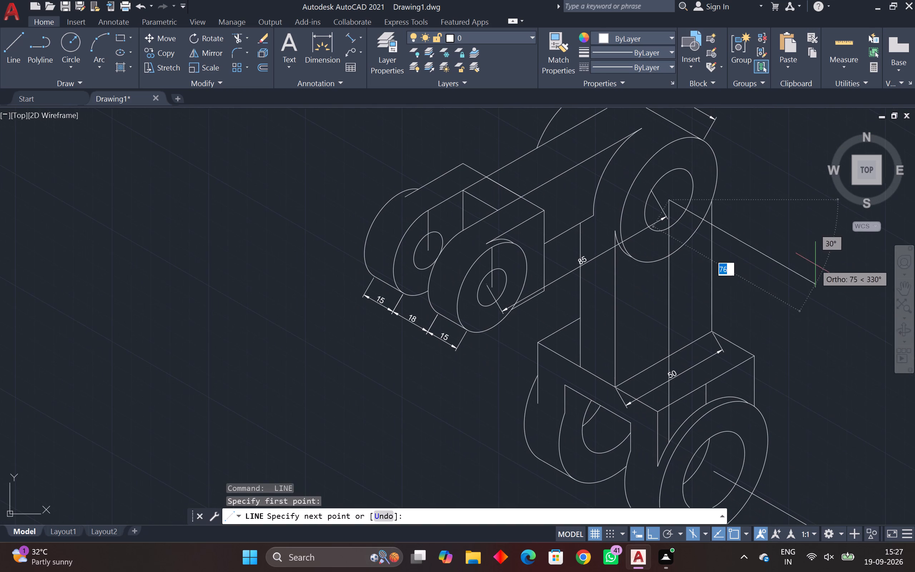
pyautogui.moveTo(846, 298); pyautogui.dragTo(753, 235, button='middle')
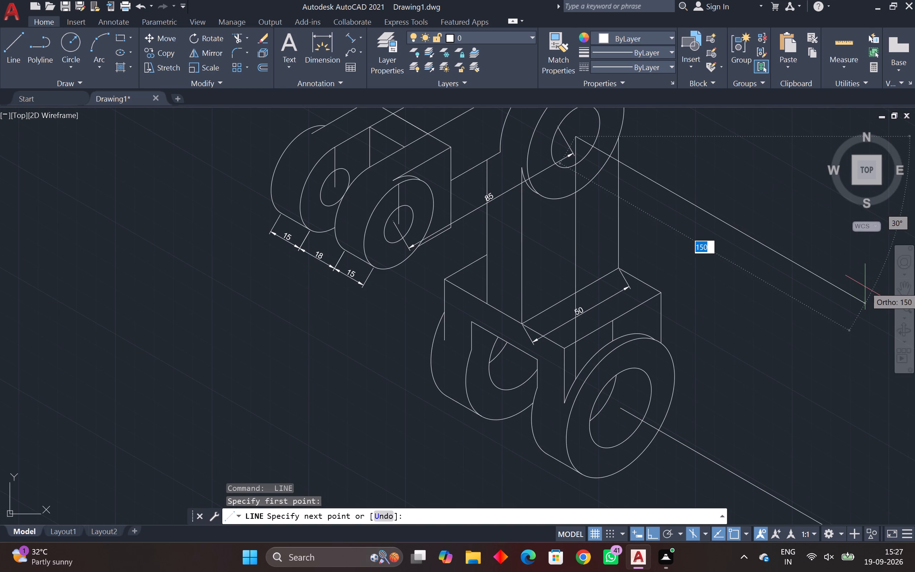
pyautogui.click(865, 287)
pyautogui.scroll(-1, 827, 336)
pyautogui.scroll(-1, 816, 403)
pyautogui.moveTo(815, 401); pyautogui.dragTo(807, 318, button='middle')
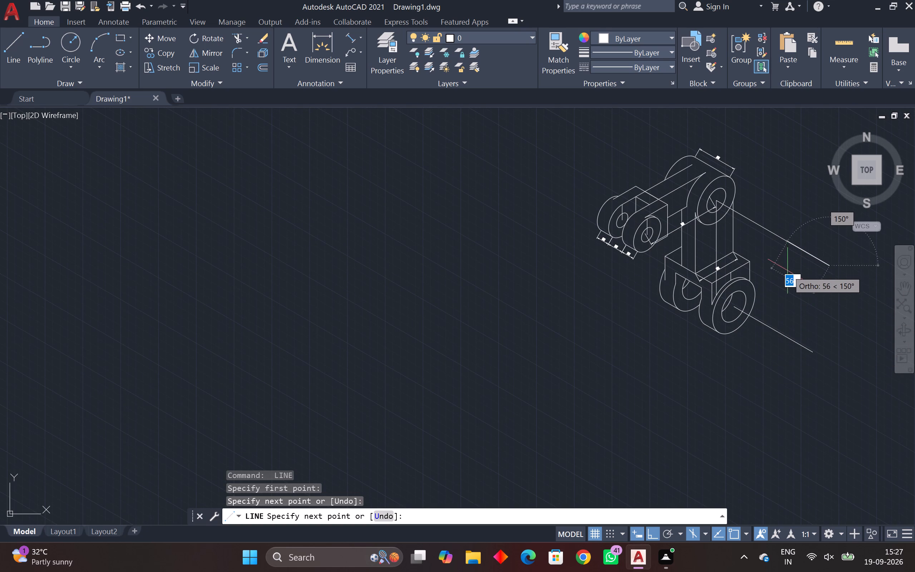
pyautogui.hotkey('ctrl', 'z')
pyautogui.click(784, 347)
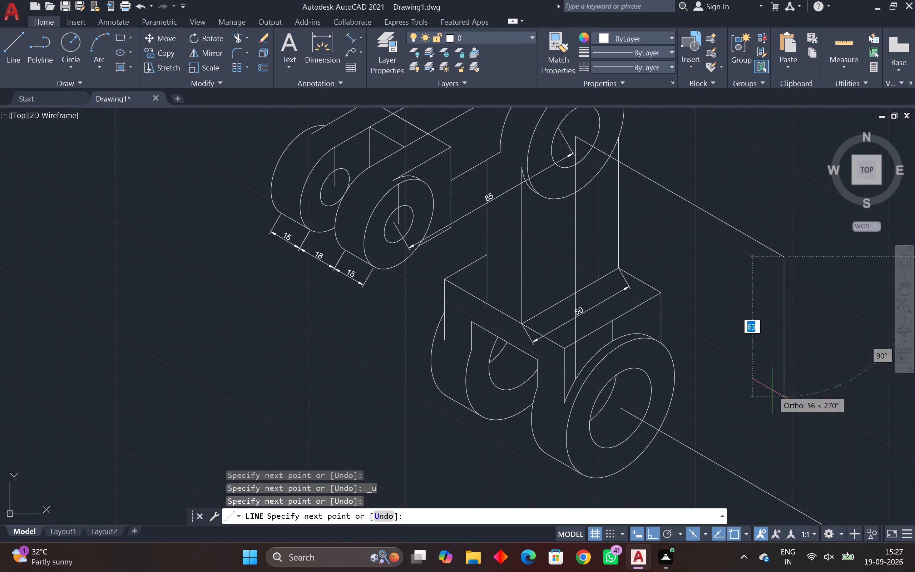
pyautogui.click(732, 491)
pyautogui.press('Escape')
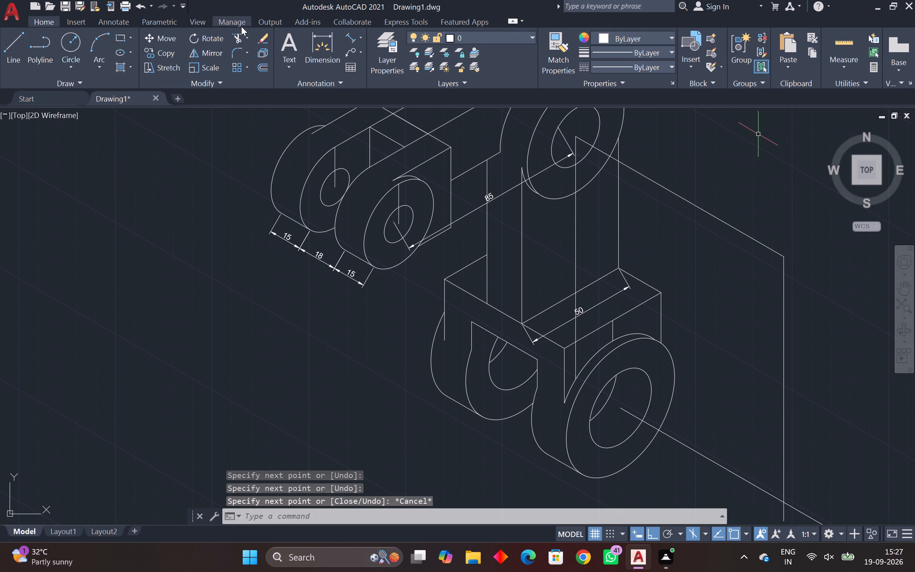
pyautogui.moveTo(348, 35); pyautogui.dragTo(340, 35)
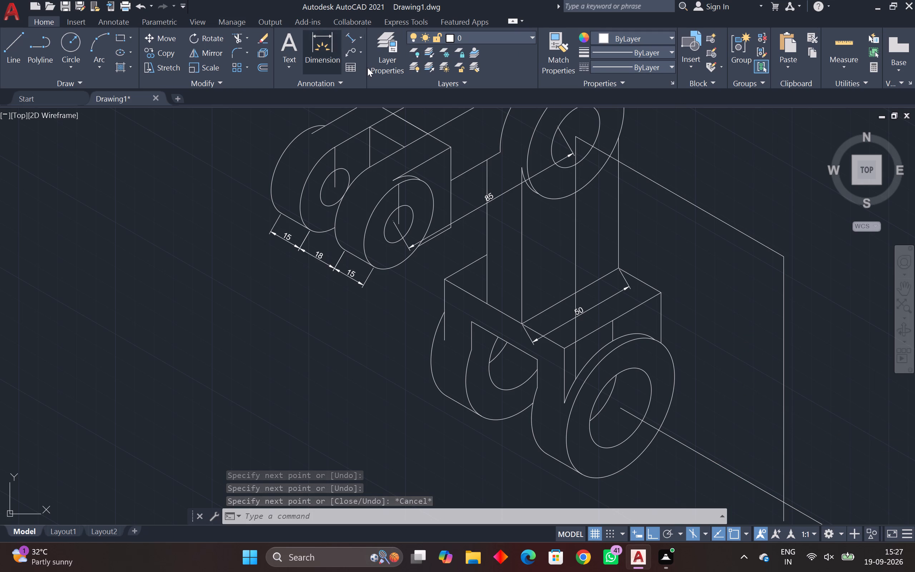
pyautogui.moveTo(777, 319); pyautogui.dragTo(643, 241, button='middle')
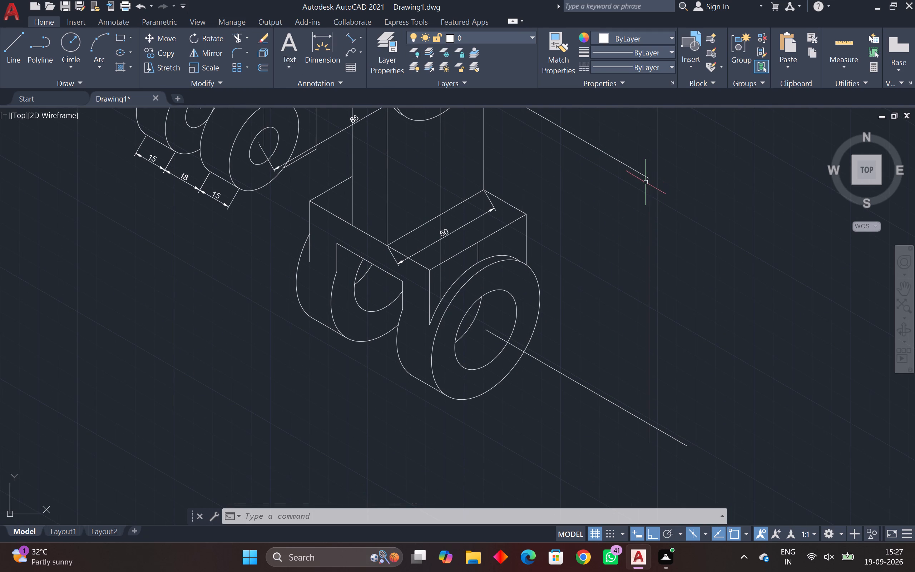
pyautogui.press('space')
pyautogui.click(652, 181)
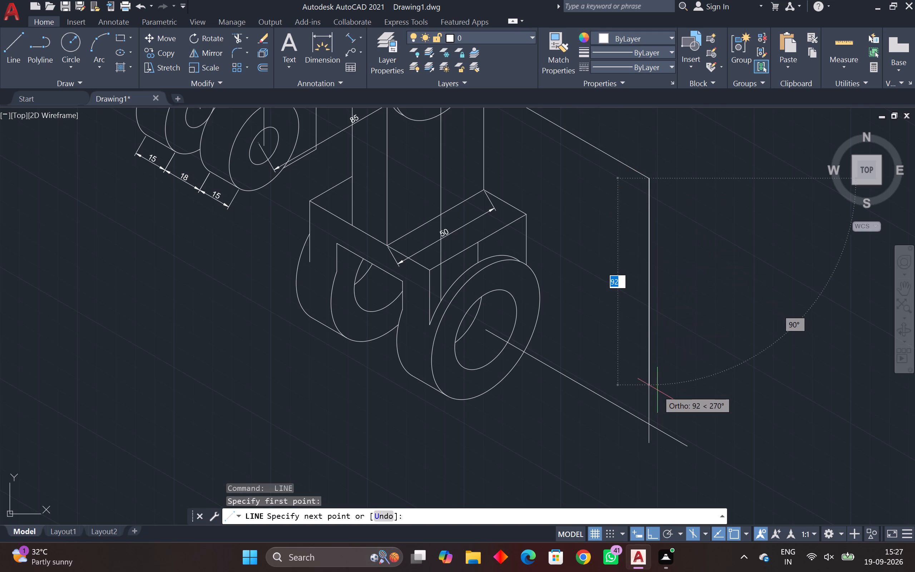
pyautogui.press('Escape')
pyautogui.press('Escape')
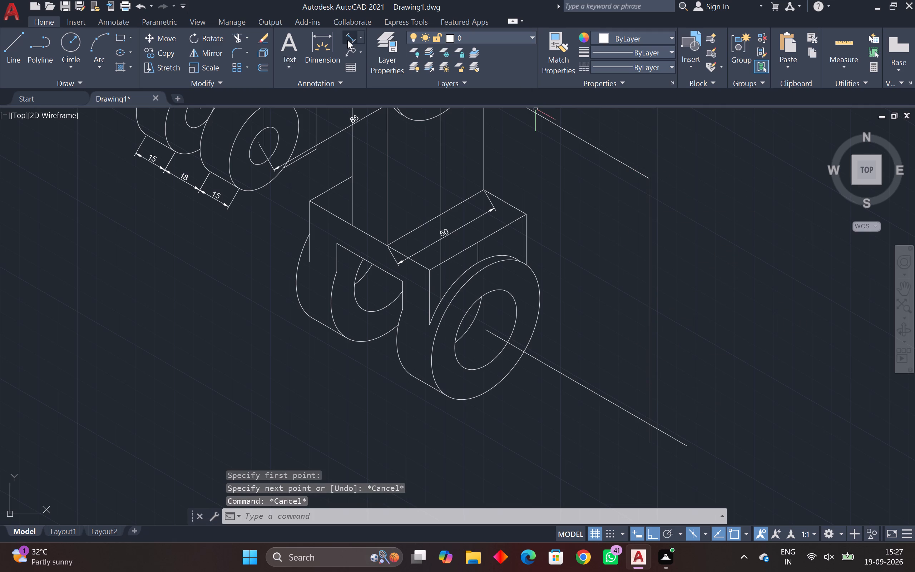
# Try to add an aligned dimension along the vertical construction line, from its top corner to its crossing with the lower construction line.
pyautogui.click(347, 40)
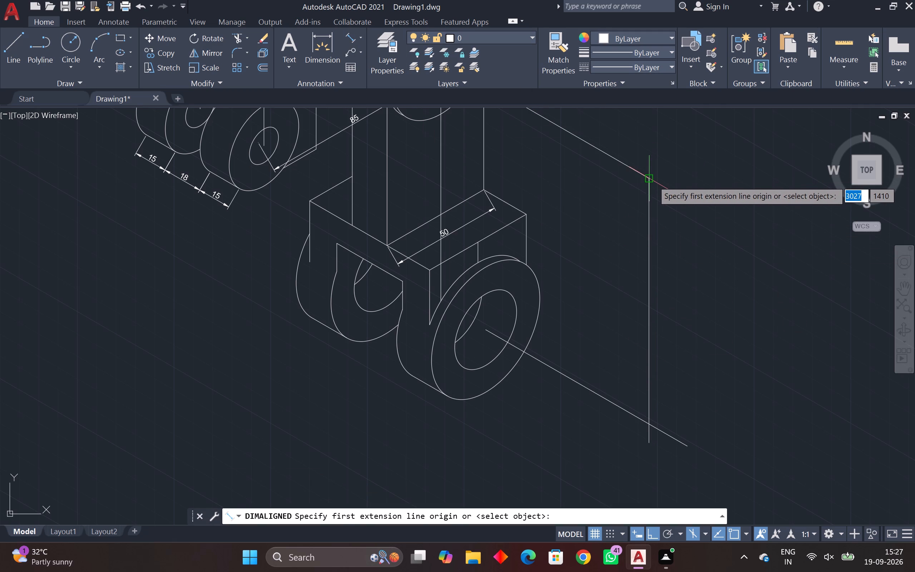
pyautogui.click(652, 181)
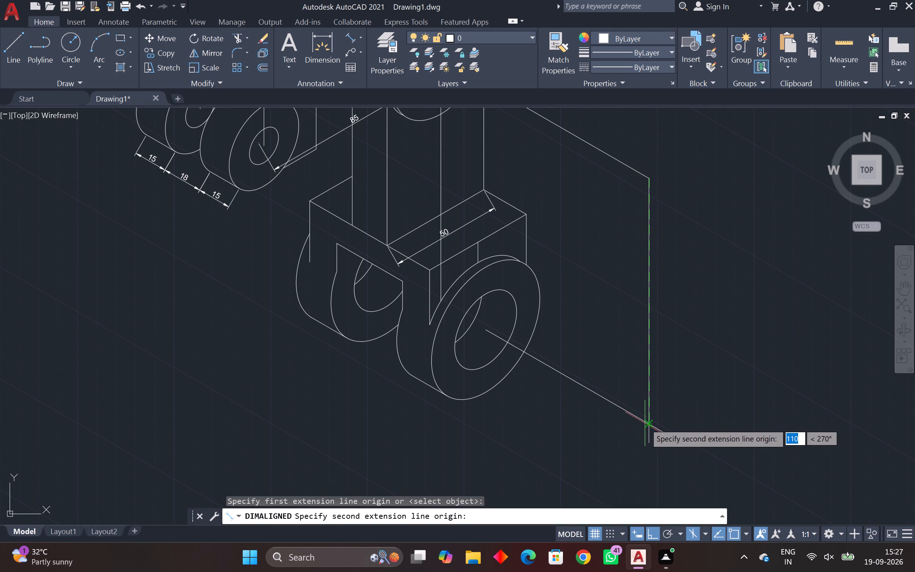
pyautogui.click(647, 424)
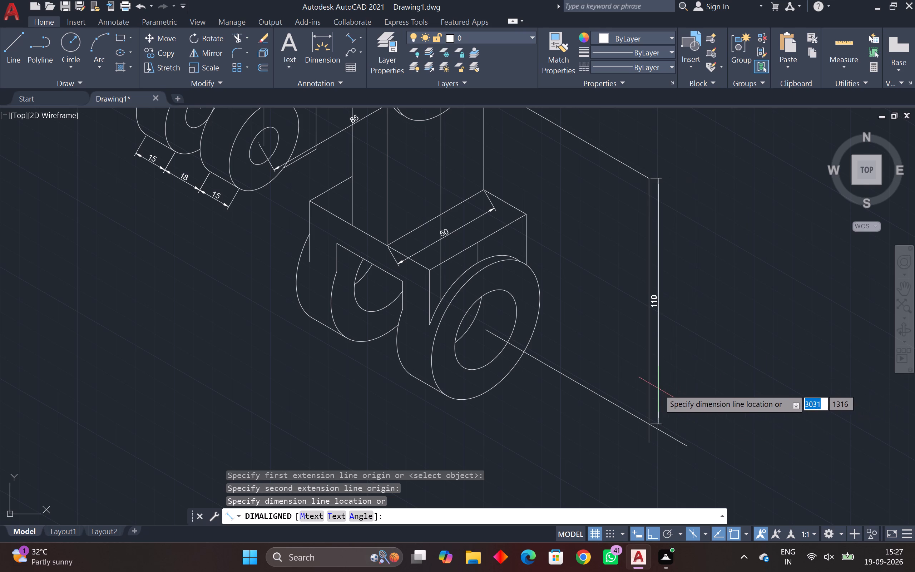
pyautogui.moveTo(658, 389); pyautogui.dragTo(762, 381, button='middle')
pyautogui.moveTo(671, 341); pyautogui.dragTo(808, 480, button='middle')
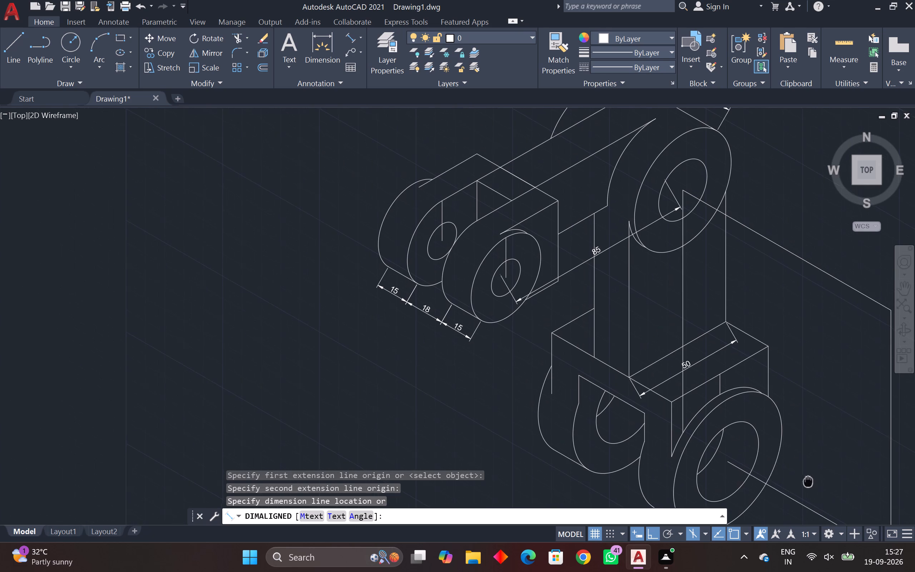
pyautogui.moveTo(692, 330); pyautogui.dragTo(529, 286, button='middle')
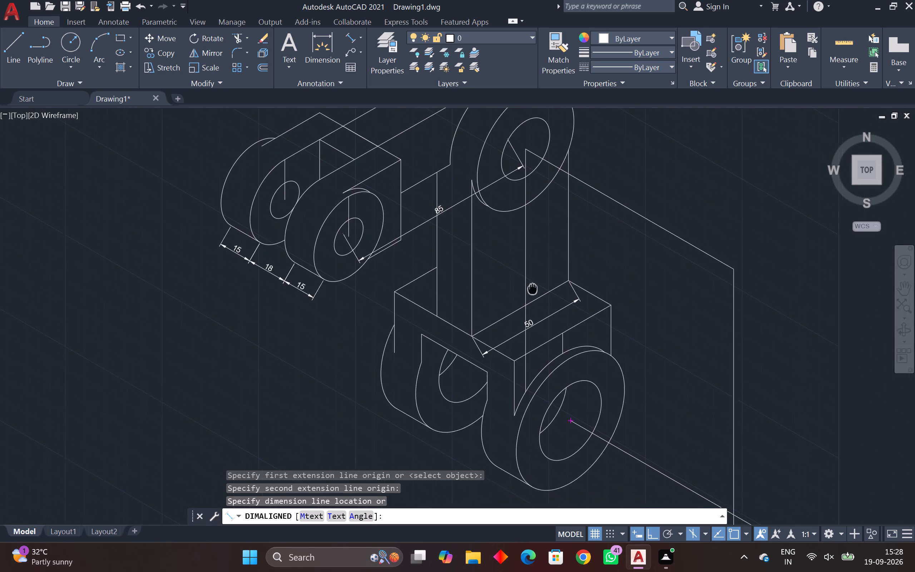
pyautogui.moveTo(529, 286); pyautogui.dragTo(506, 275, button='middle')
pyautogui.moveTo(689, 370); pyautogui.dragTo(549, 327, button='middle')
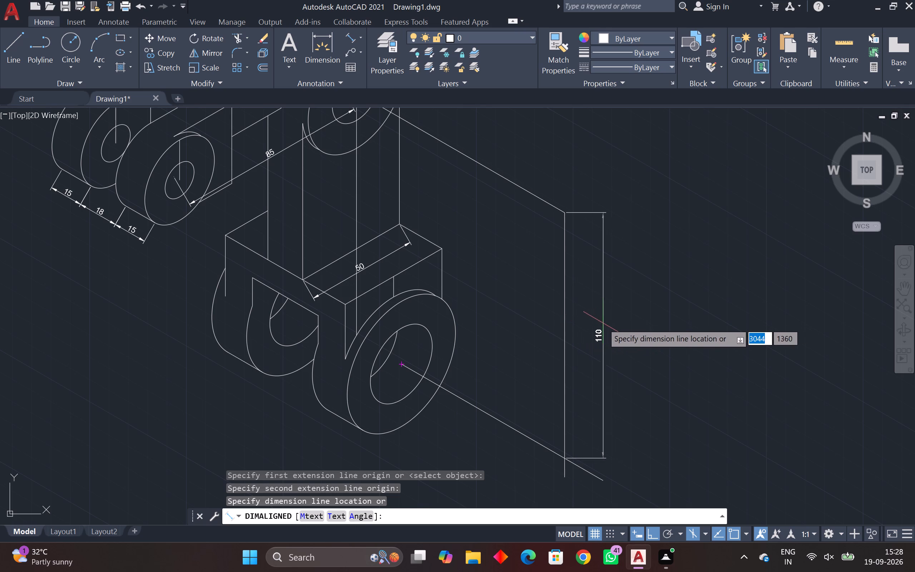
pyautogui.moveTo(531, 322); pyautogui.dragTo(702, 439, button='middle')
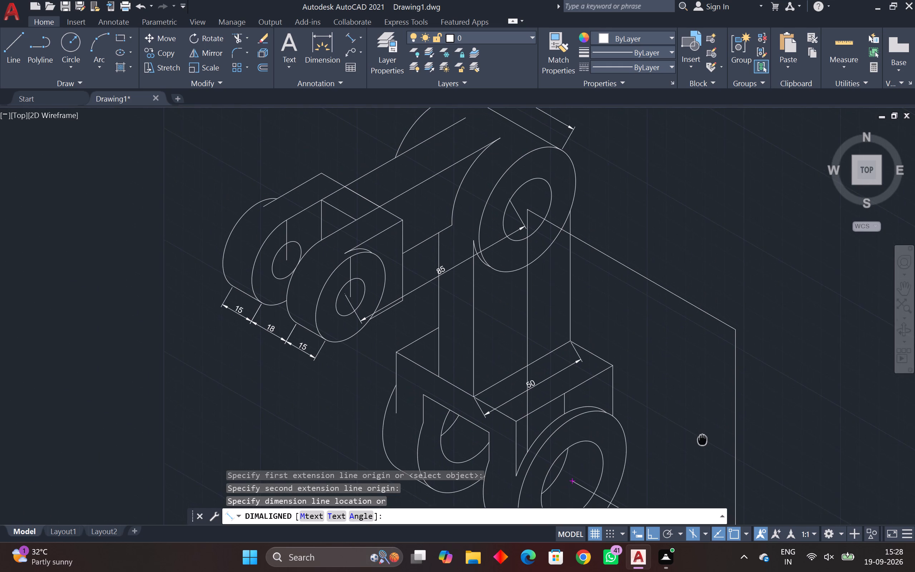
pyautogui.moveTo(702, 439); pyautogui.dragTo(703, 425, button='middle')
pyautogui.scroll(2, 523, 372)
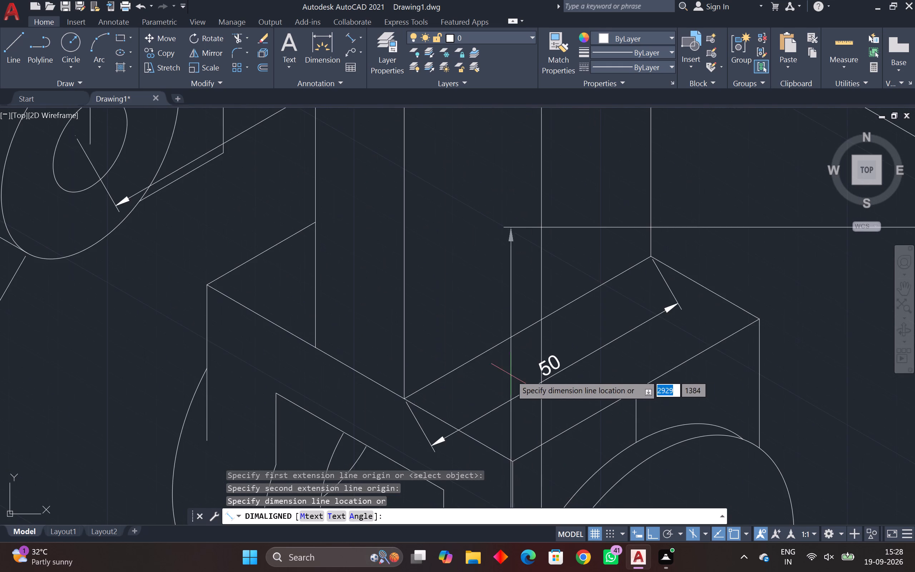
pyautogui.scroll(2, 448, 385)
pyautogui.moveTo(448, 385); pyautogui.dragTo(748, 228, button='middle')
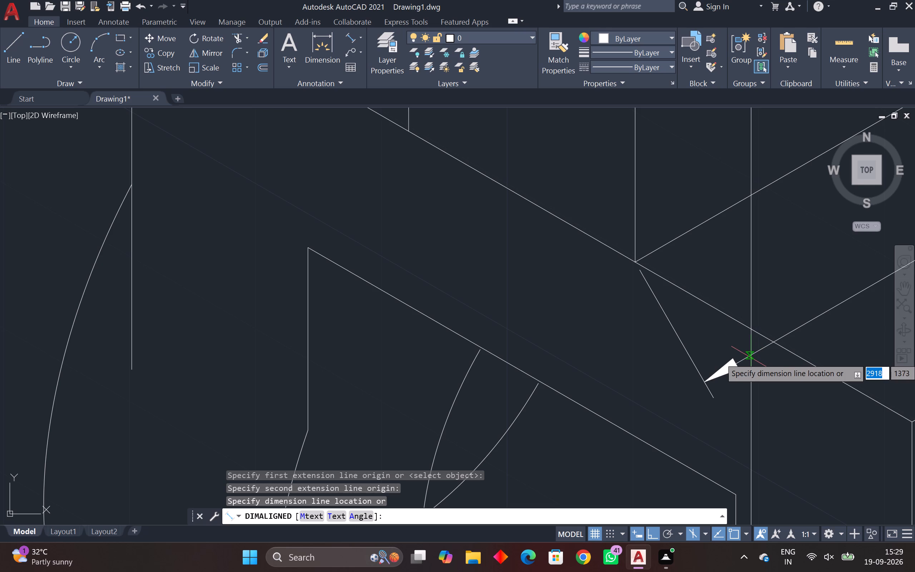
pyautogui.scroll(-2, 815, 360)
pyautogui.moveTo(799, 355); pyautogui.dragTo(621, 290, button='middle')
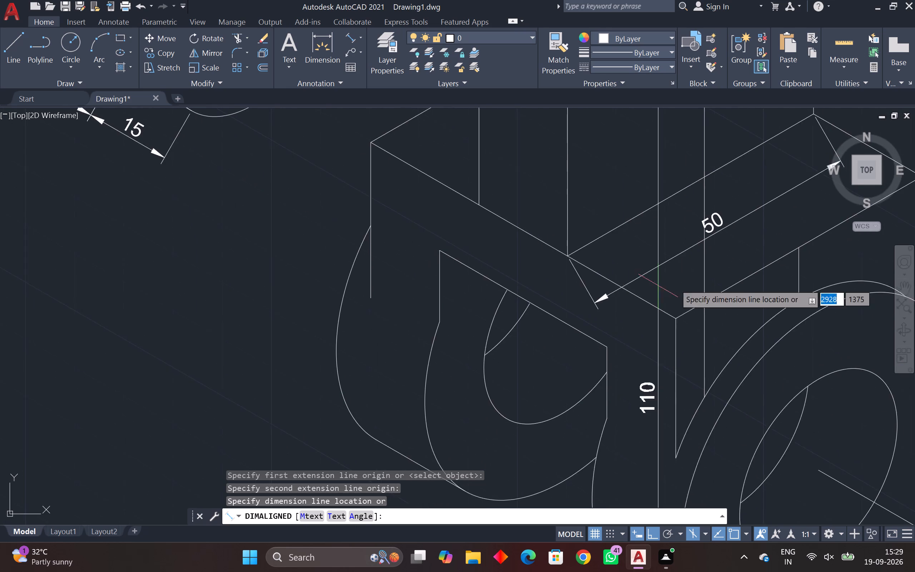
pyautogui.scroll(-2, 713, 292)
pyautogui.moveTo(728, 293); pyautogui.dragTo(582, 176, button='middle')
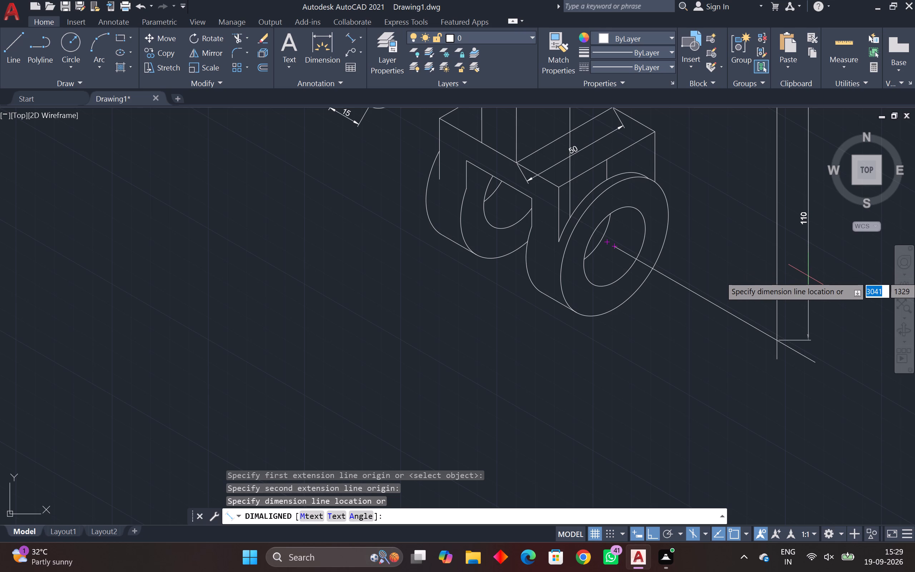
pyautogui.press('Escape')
# Extend the two short-ended arcs of the rear lug's hole up to the fork's sloping inner edge.
pyautogui.moveTo(628, 342); pyautogui.dragTo(793, 374, button='middle')
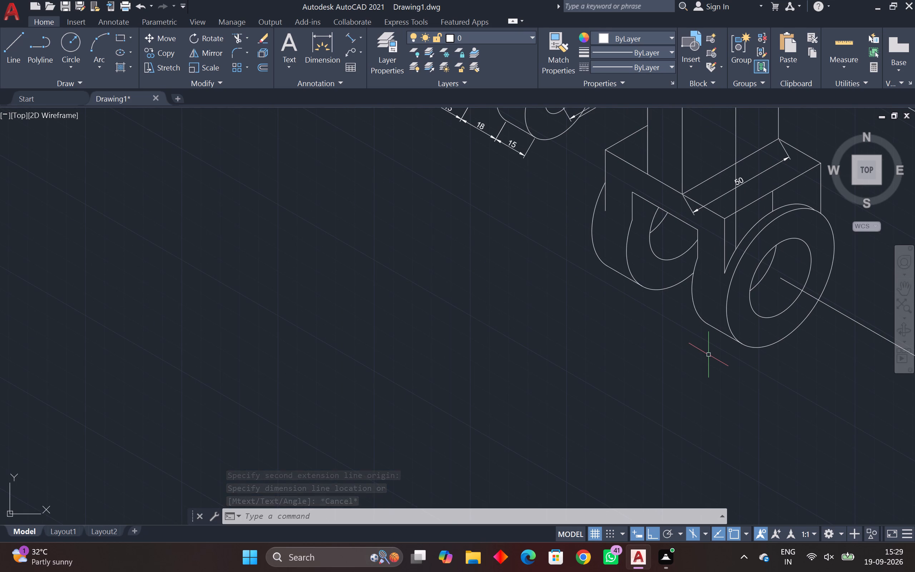
pyautogui.moveTo(628, 325); pyautogui.dragTo(612, 363, button='middle')
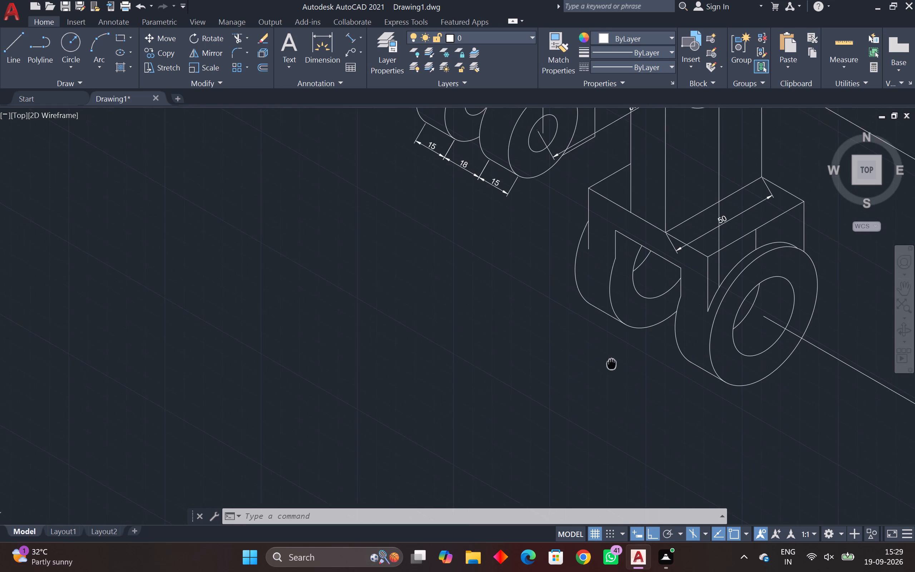
pyautogui.moveTo(612, 363); pyautogui.dragTo(618, 345, button='middle')
pyautogui.scroll(2, 667, 267)
pyautogui.scroll(3, 647, 227)
pyautogui.moveTo(648, 237); pyautogui.dragTo(656, 381, button='middle')
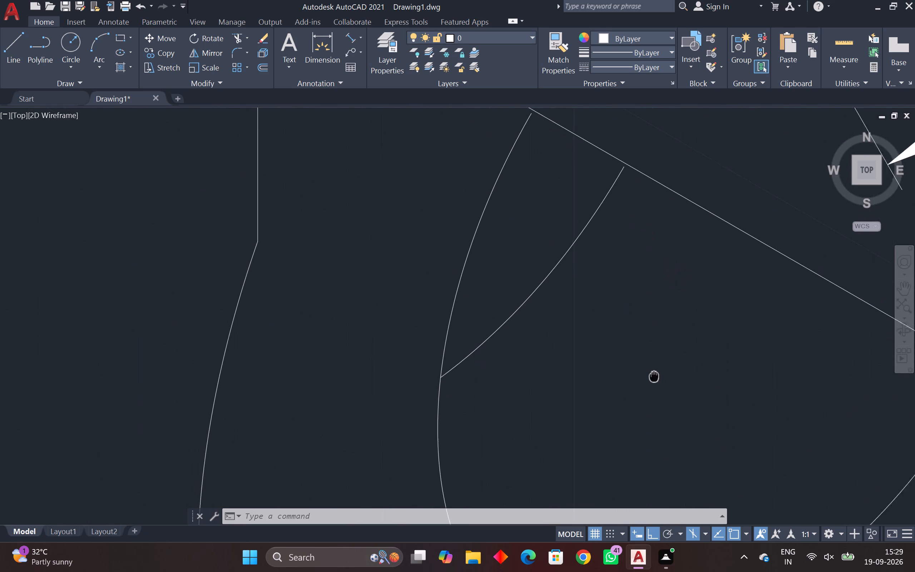
pyautogui.moveTo(656, 381); pyautogui.dragTo(655, 378, button='middle')
pyautogui.moveTo(630, 296); pyautogui.dragTo(659, 371, button='middle')
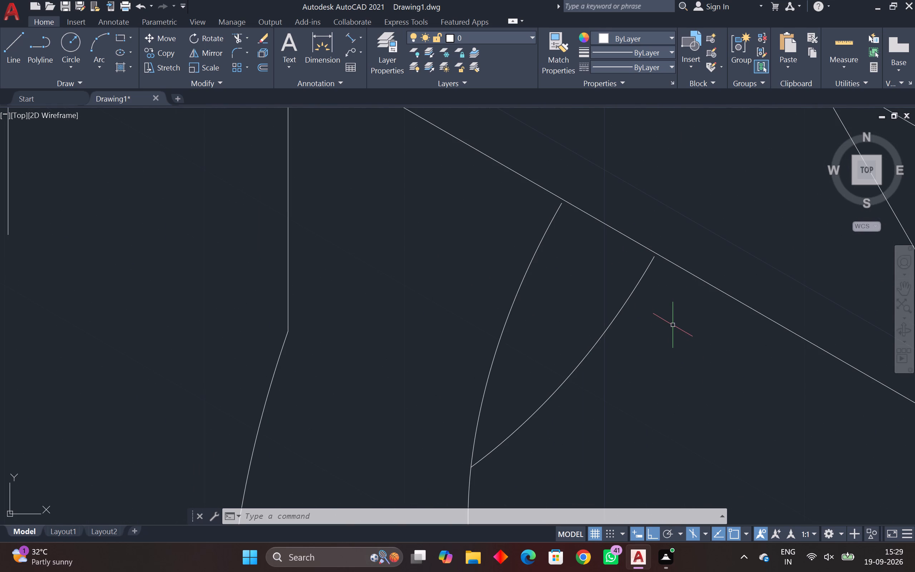
pyautogui.write('tr')
pyautogui.press('space')
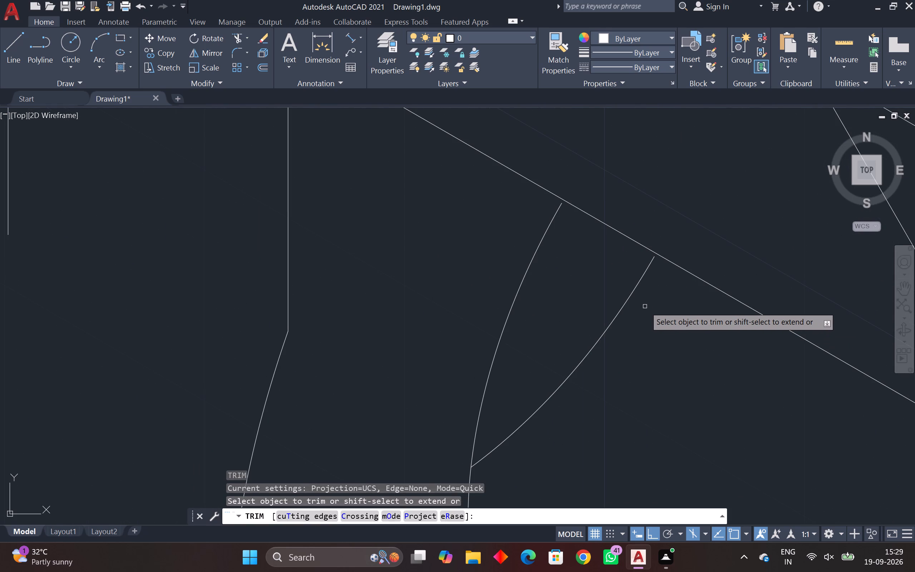
pyautogui.keyDown('shift'); pyautogui.click(640, 278); pyautogui.keyUp('shift')
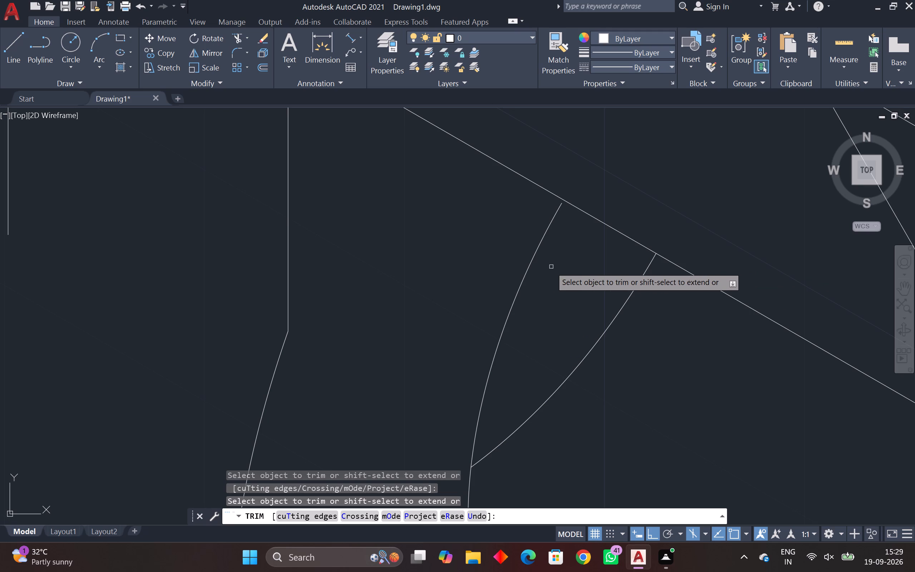
pyautogui.keyDown('shift'); pyautogui.click(537, 252); pyautogui.keyUp('shift')
pyautogui.scroll(-1, 553, 258)
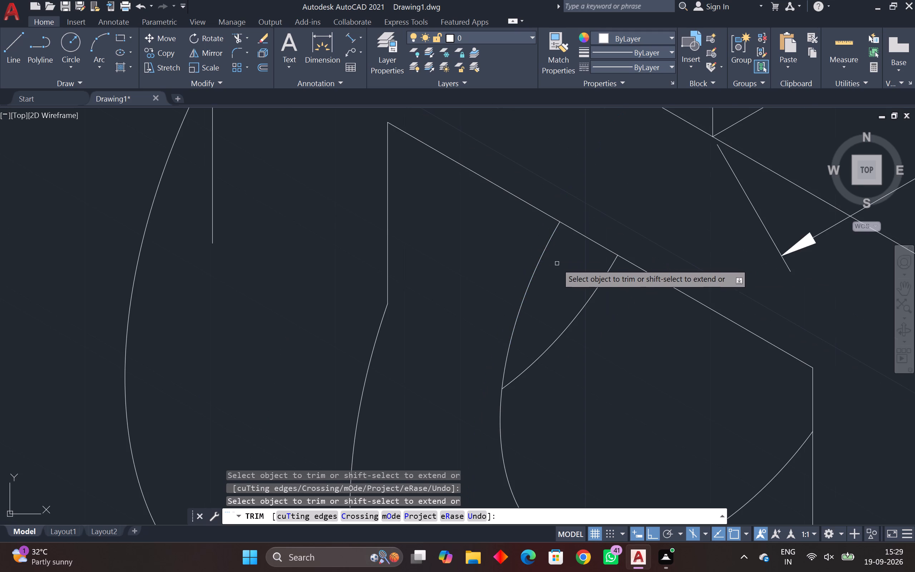
pyautogui.moveTo(571, 284); pyautogui.dragTo(723, 385, button='middle')
pyautogui.scroll(1, 552, 271)
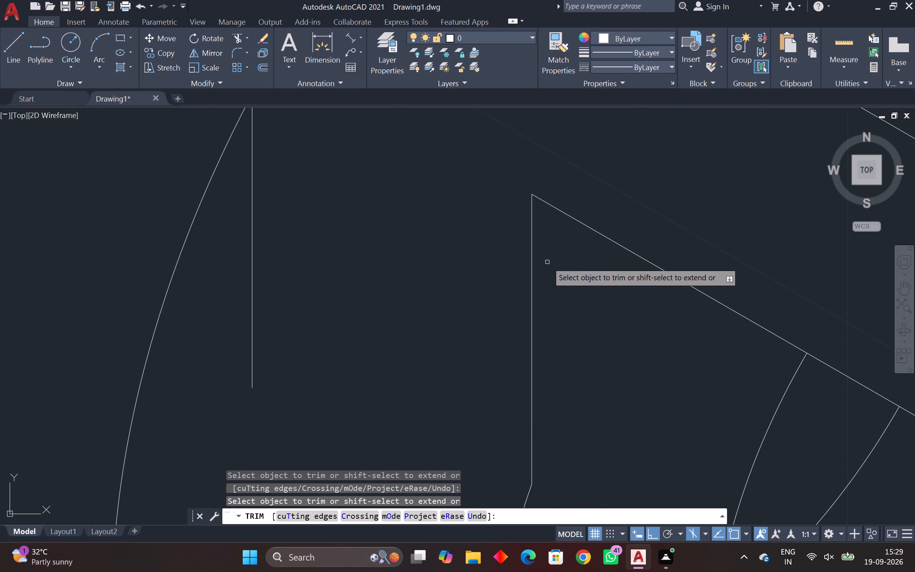
pyautogui.scroll(-1, 557, 265)
pyautogui.scroll(-1, 373, 258)
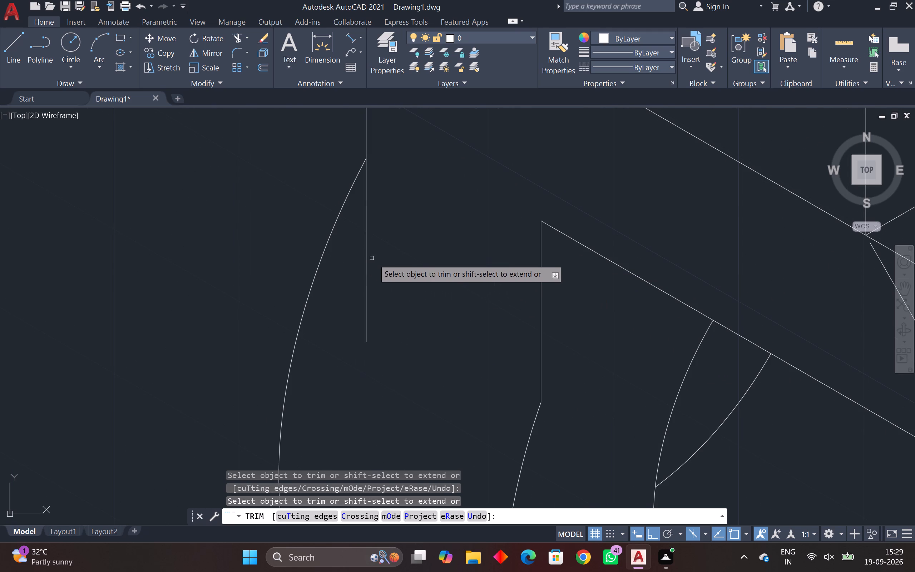
pyautogui.press('Escape')
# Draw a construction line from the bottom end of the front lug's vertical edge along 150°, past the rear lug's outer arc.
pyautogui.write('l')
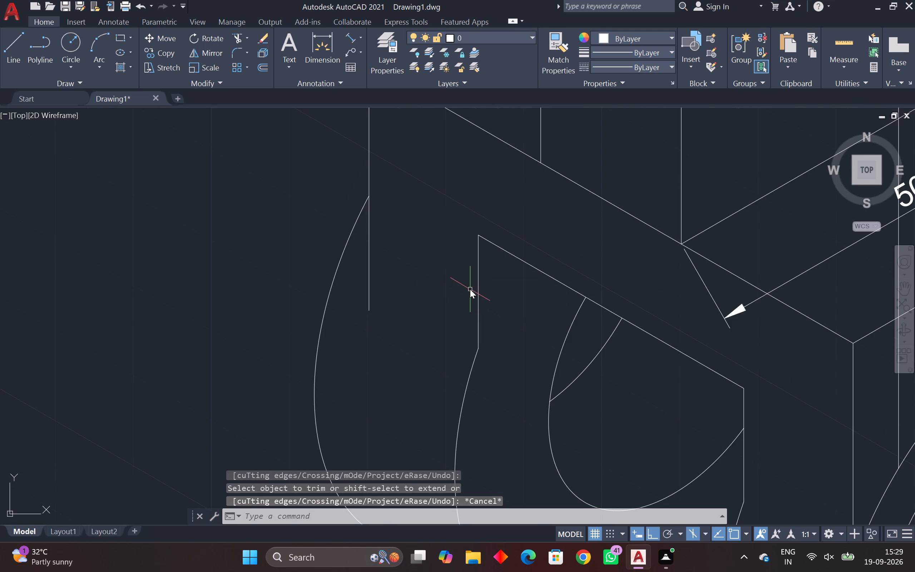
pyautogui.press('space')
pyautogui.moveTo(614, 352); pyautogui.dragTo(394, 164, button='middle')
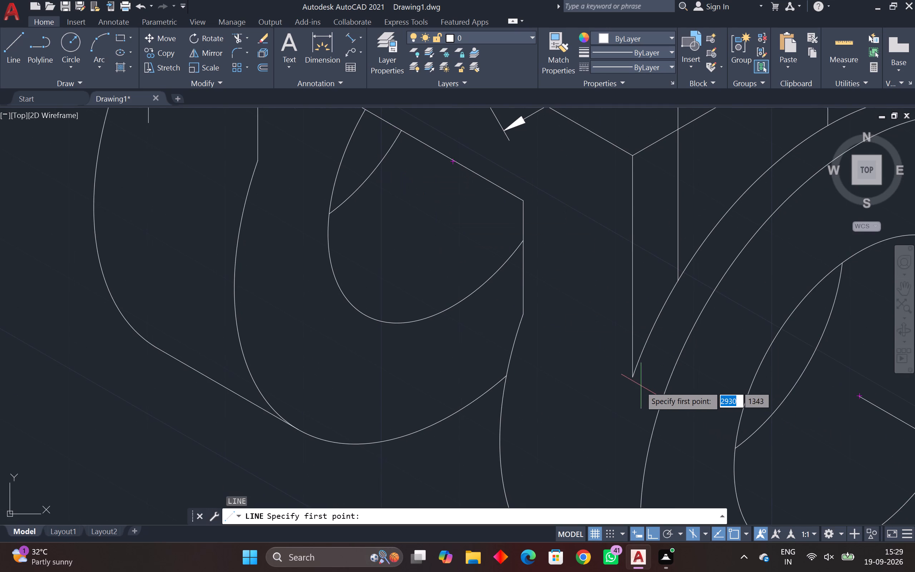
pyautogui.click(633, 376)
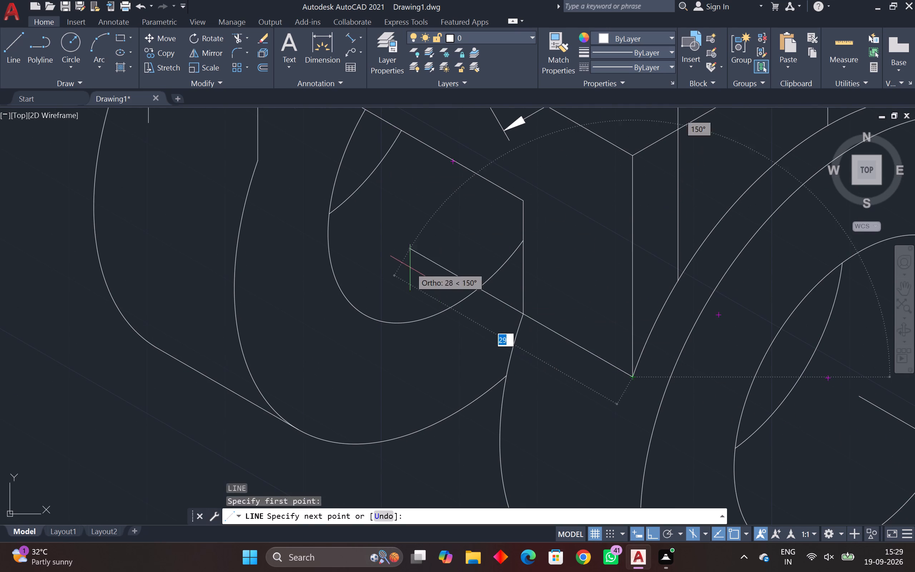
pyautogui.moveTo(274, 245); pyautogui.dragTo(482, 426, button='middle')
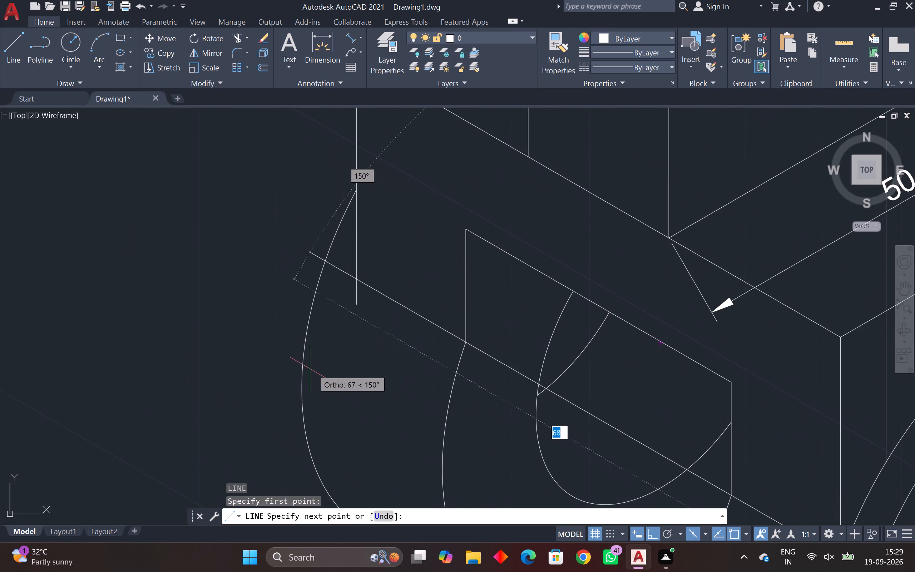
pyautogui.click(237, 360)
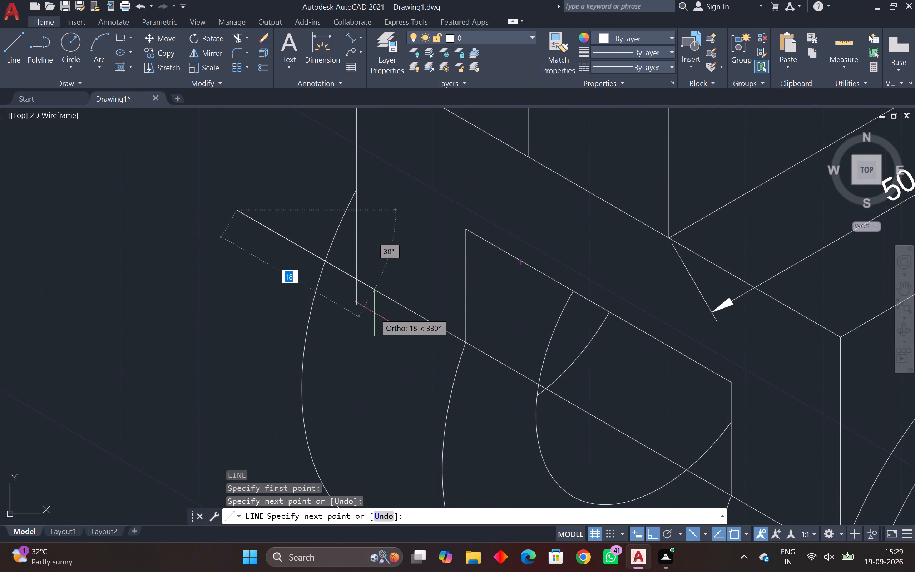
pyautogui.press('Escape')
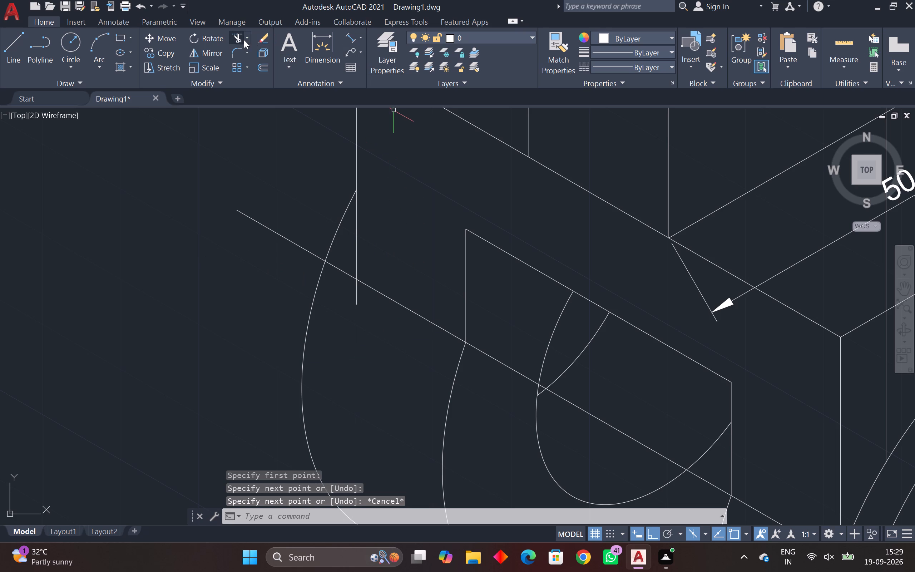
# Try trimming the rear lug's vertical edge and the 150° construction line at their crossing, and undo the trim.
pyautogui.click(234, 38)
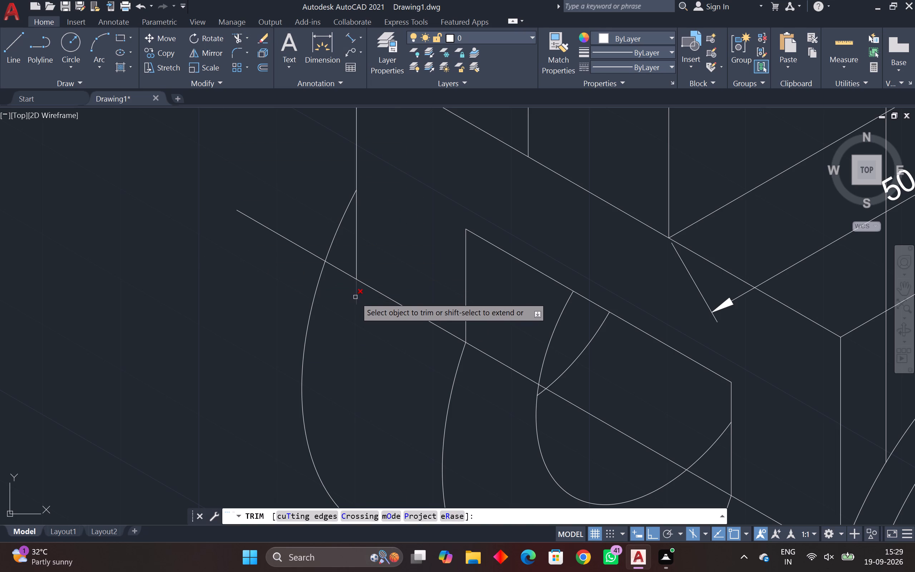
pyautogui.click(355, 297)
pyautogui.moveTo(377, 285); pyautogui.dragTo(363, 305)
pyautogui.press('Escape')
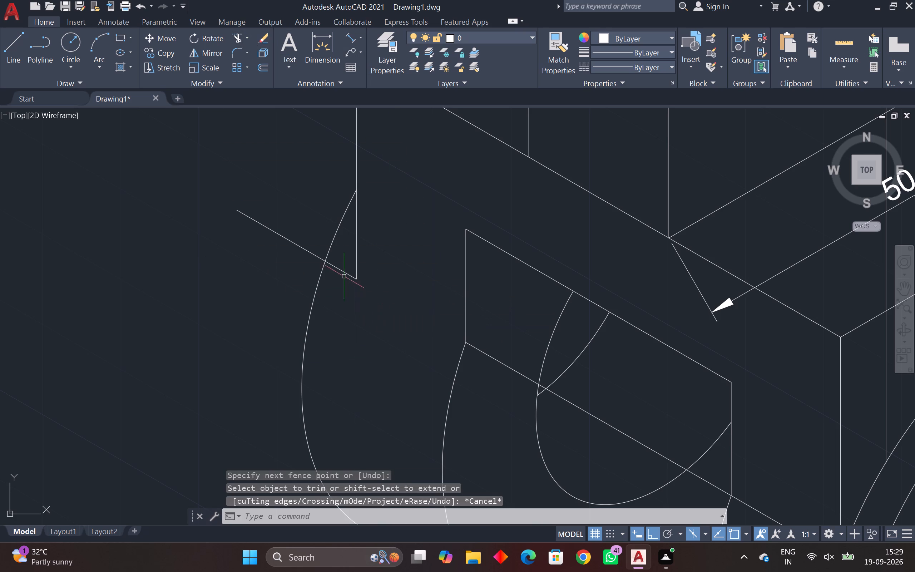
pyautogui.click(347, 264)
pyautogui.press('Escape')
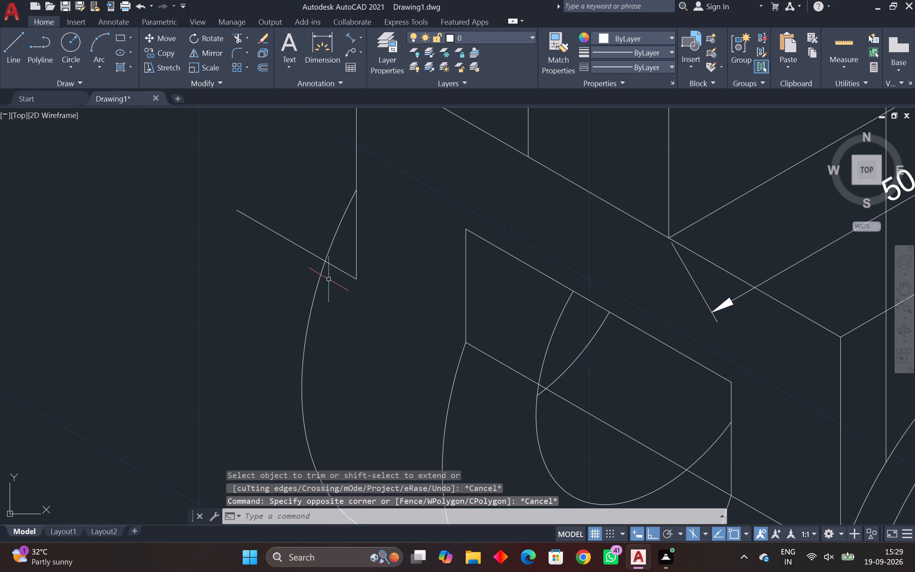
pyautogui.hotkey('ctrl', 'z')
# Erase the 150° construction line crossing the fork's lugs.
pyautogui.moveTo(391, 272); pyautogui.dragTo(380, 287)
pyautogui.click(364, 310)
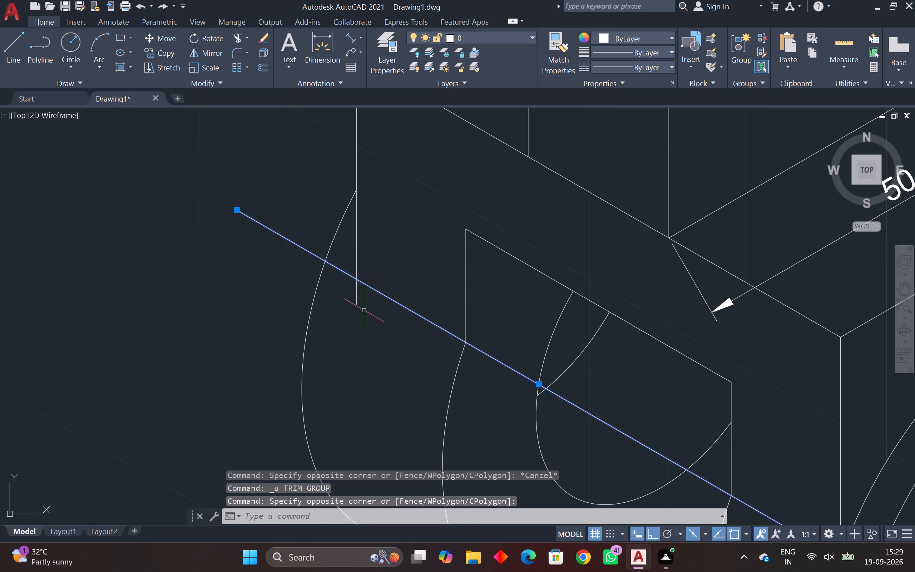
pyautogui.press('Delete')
# Add an aligned dimension for the front lug's thickness along its lower slanted tangent edge, placed below the edge.
pyautogui.scroll(-1, 440, 302)
pyautogui.moveTo(415, 290); pyautogui.dragTo(409, 284, button='middle')
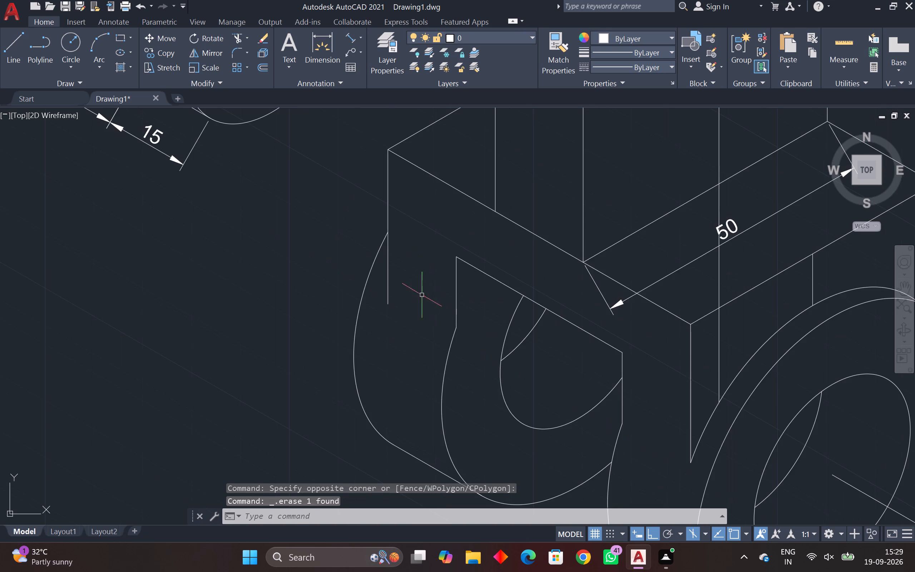
pyautogui.moveTo(409, 284); pyautogui.dragTo(293, 218, button='middle')
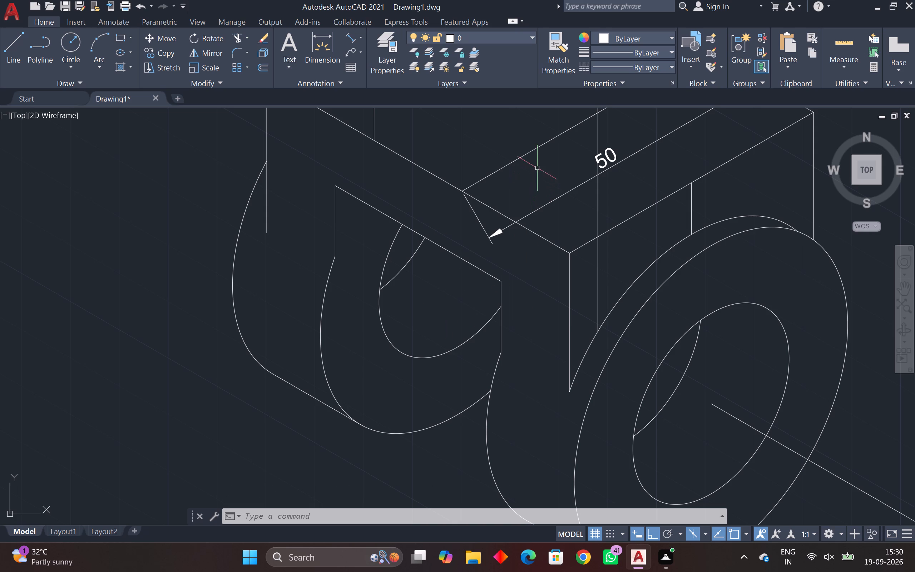
pyautogui.click(349, 36)
pyautogui.moveTo(439, 306); pyautogui.dragTo(503, 159, button='middle')
pyautogui.moveTo(550, 341); pyautogui.dragTo(500, 299, button='middle')
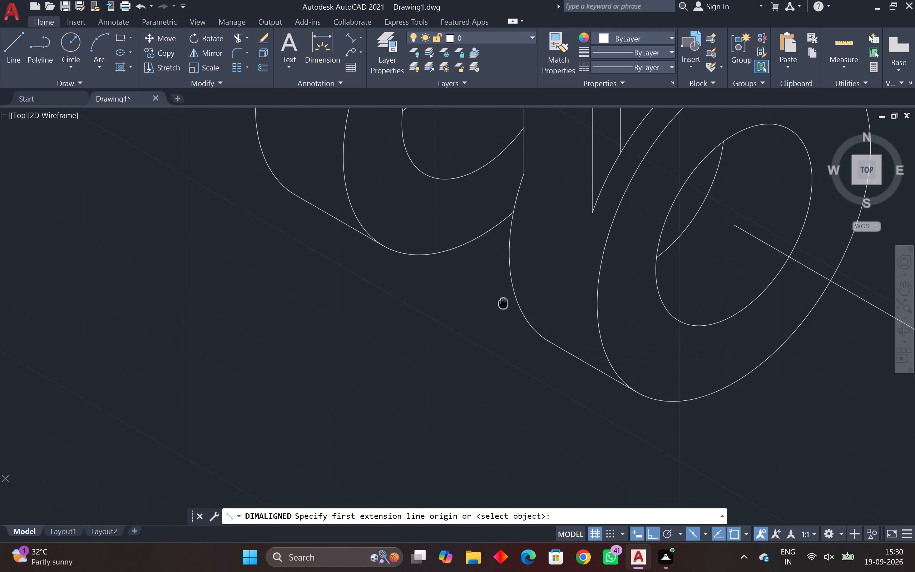
pyautogui.moveTo(500, 299); pyautogui.dragTo(493, 283, button='middle')
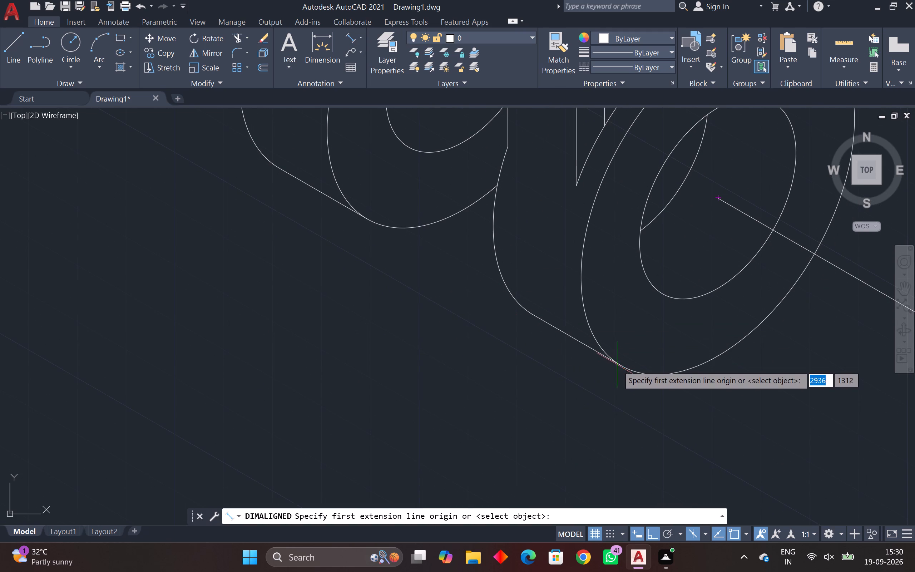
pyautogui.click(619, 365)
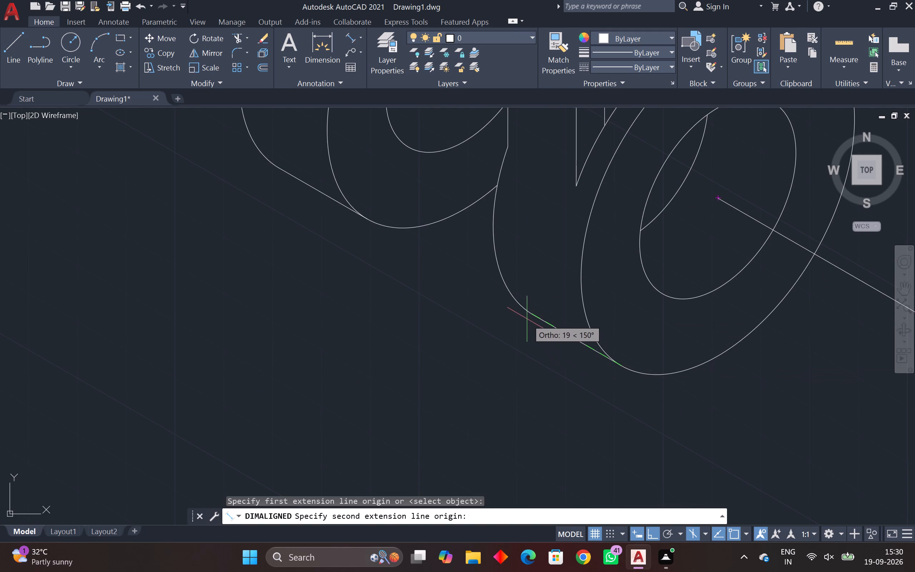
pyautogui.click(534, 315)
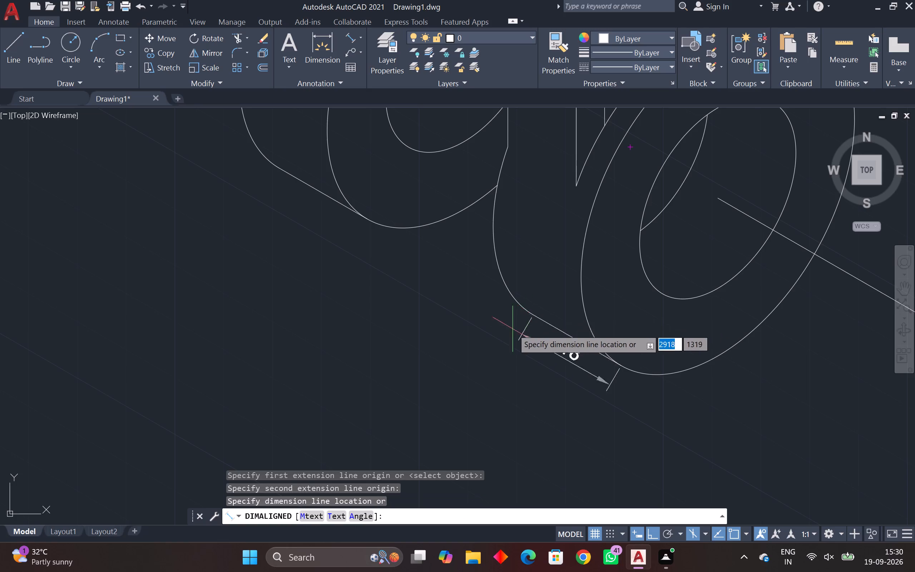
pyautogui.click(563, 388)
# Add an aligned dimension for the gap between the two lower lugs, in line with the front lug's thickness dimension.
pyautogui.press('space')
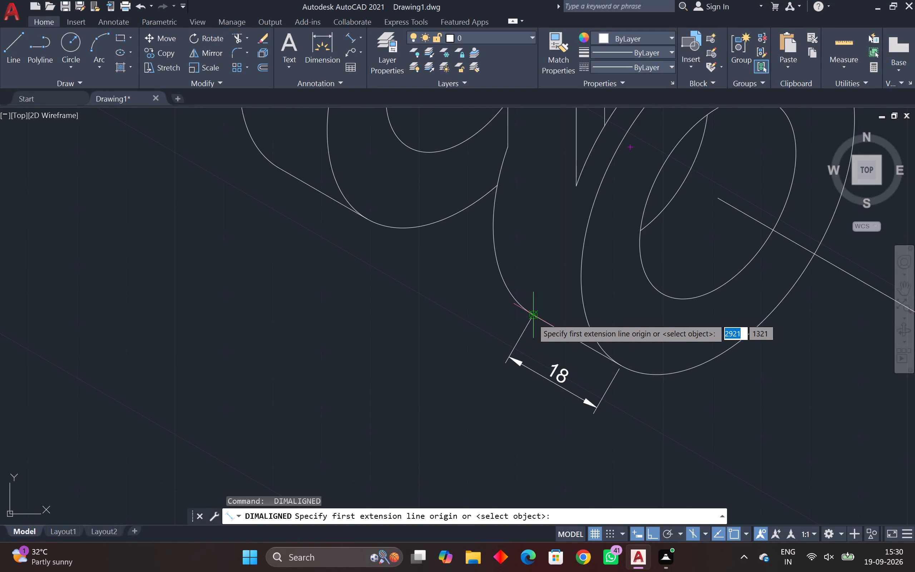
pyautogui.moveTo(532, 317); pyautogui.dragTo(529, 317)
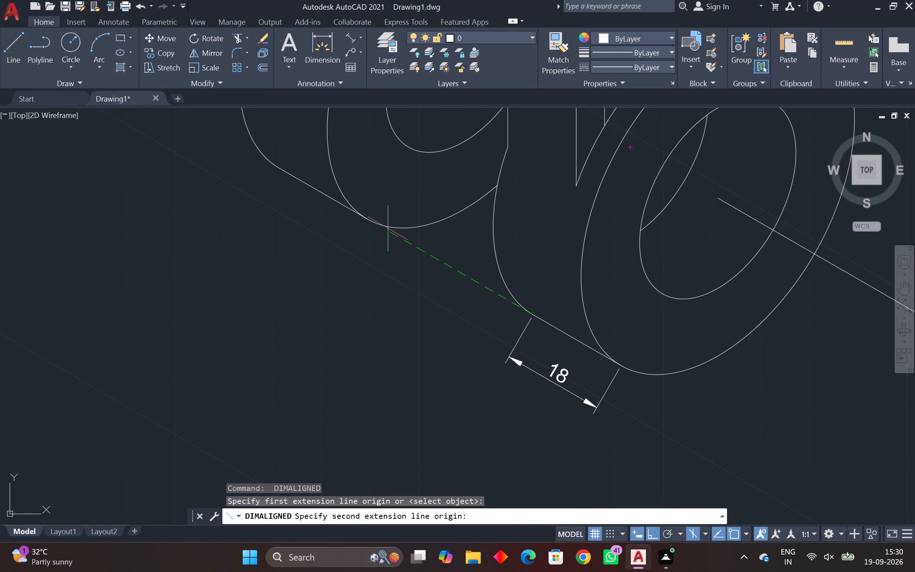
pyautogui.click(369, 221)
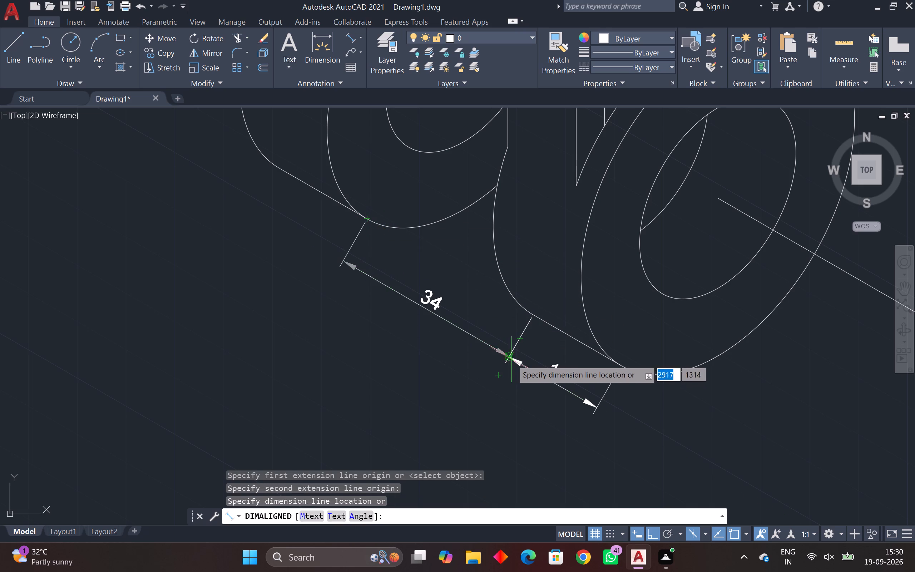
pyautogui.click(505, 356)
# Add an aligned dimension for the rear lug's thickness along its lower slanted edge, in line with the gap dimension.
pyautogui.press('space')
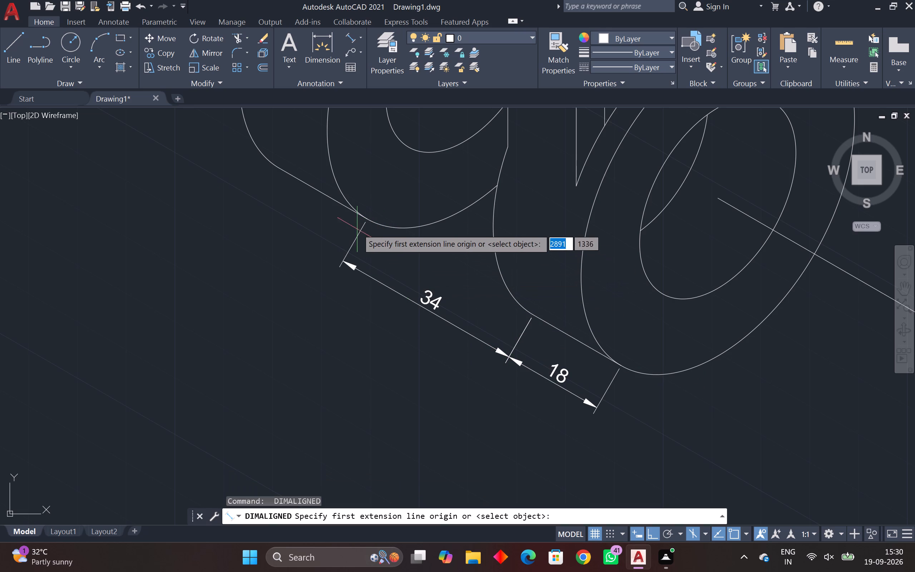
pyautogui.click(365, 219)
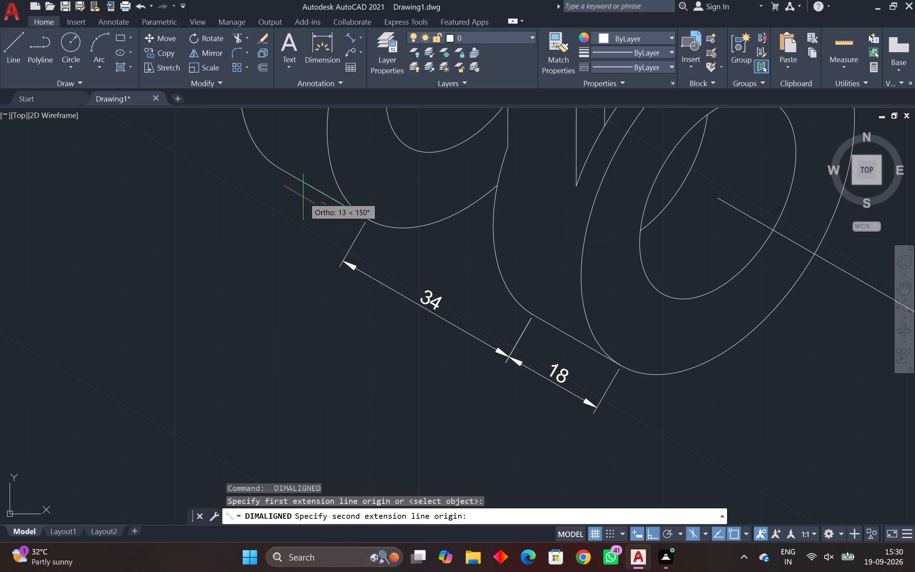
pyautogui.click(280, 170)
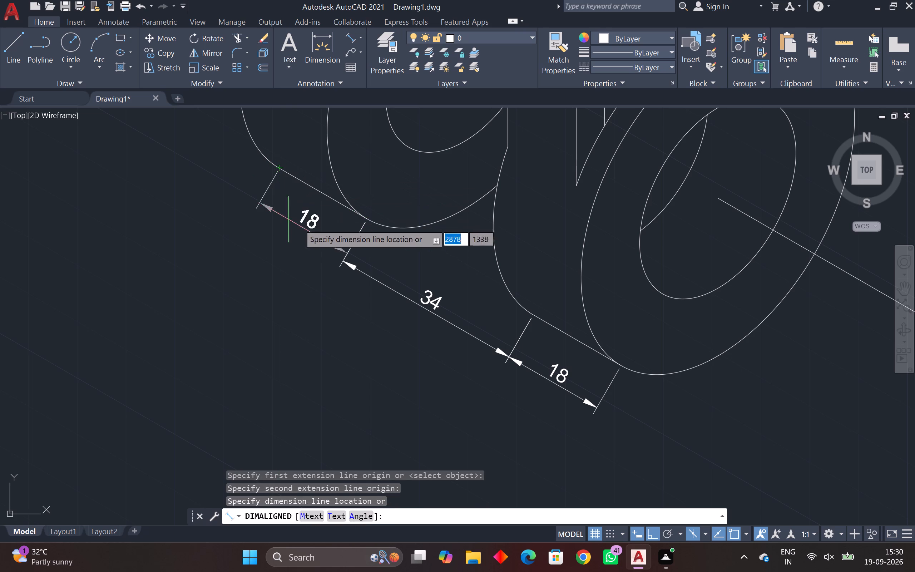
pyautogui.click(344, 262)
# Move the vertical construction line about 60 units along 150°, closer to the bracket, starting from its top end.
pyautogui.scroll(-1, 420, 272)
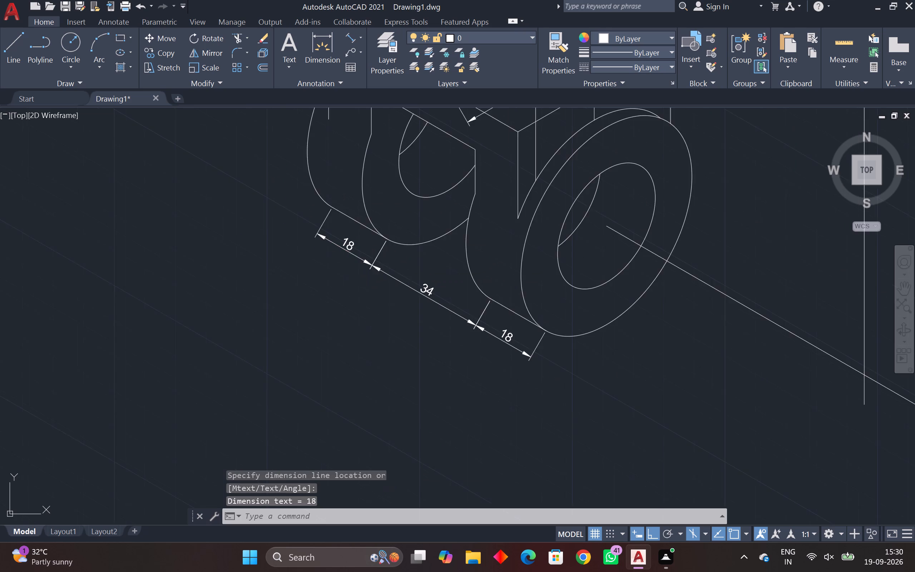
pyautogui.moveTo(420, 272); pyautogui.dragTo(251, 303, button='middle')
pyautogui.scroll(-1, 268, 311)
pyautogui.moveTo(270, 313); pyautogui.dragTo(227, 385, button='middle')
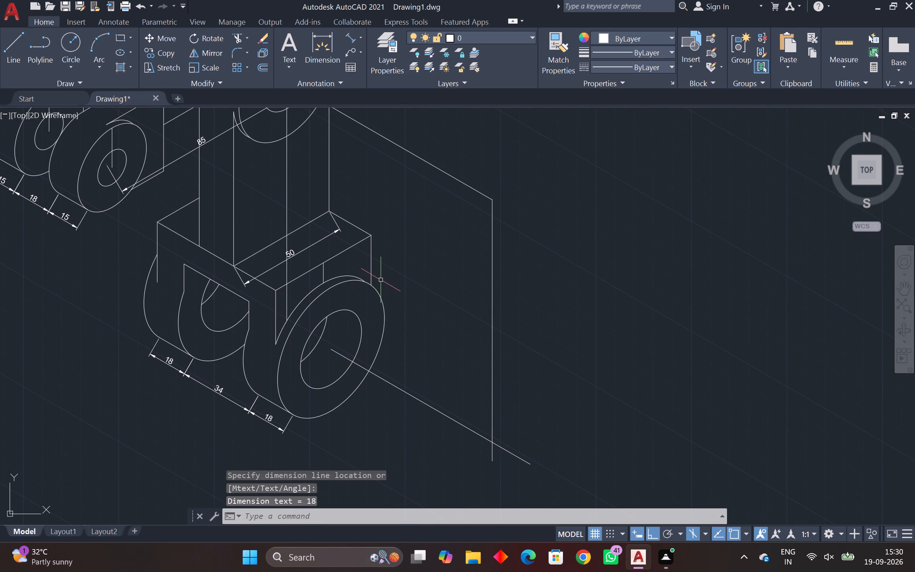
pyautogui.moveTo(511, 261); pyautogui.dragTo(481, 283)
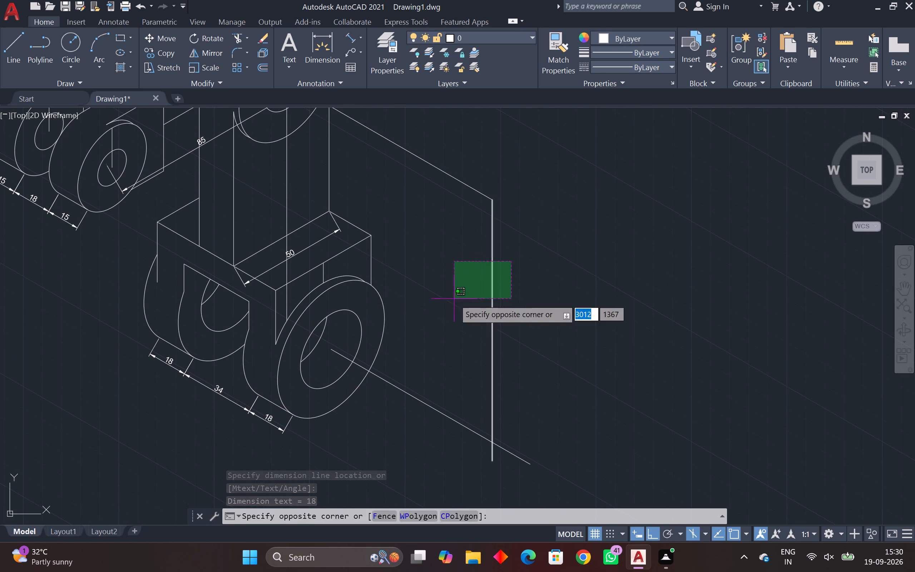
pyautogui.click(454, 299)
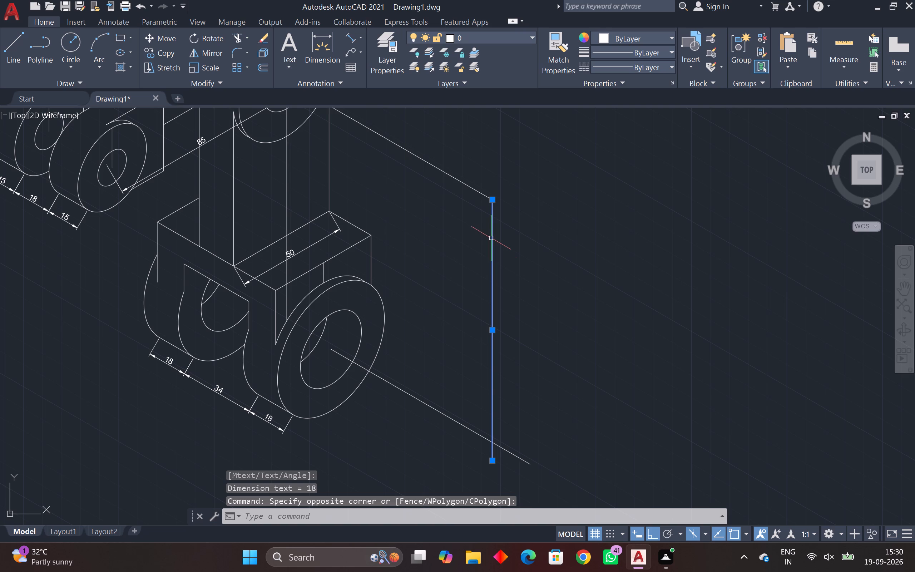
pyautogui.write('m')
pyautogui.press('space')
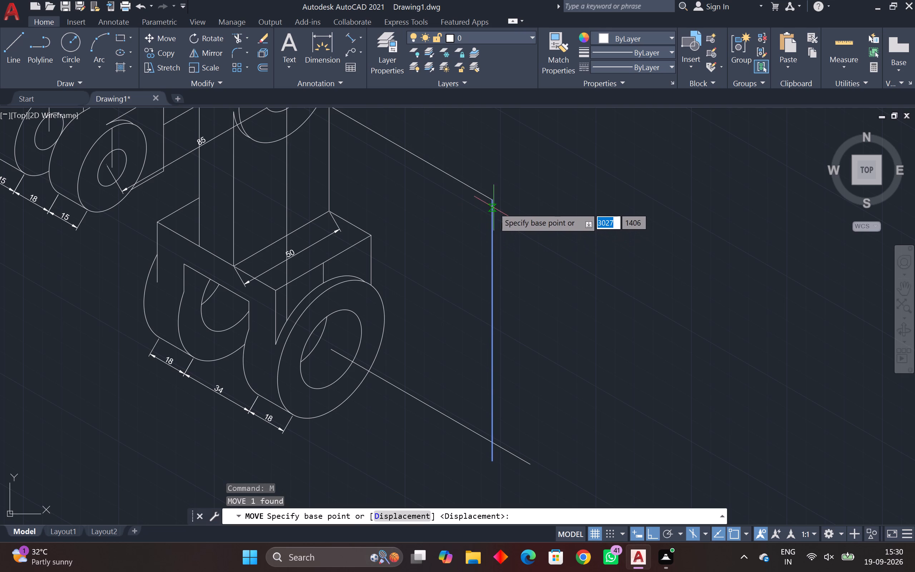
pyautogui.click(490, 203)
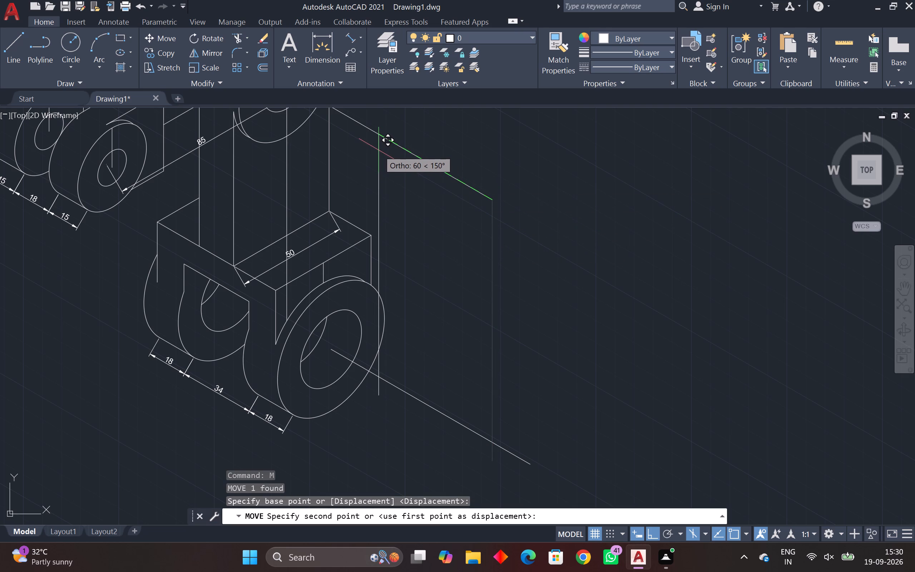
pyautogui.click(379, 150)
pyautogui.press('Escape')
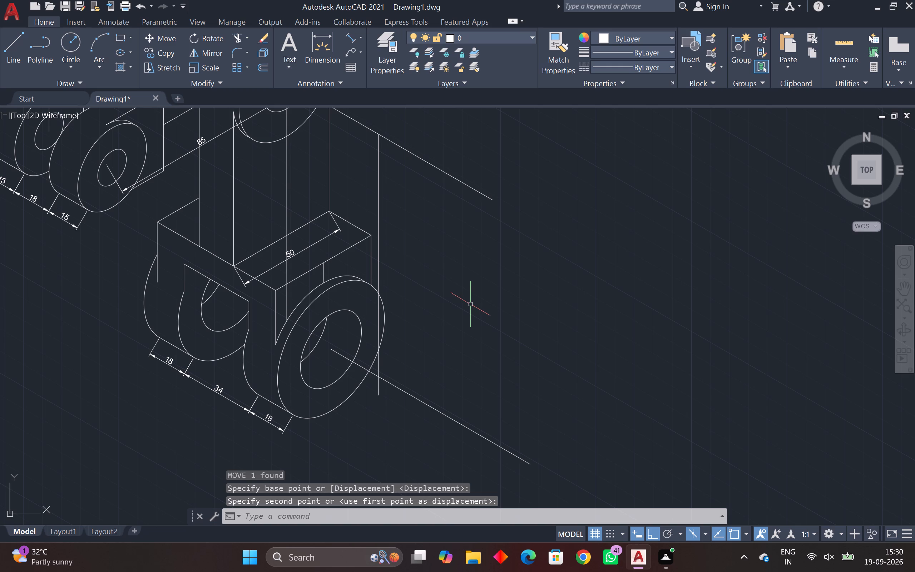
pyautogui.press('Escape')
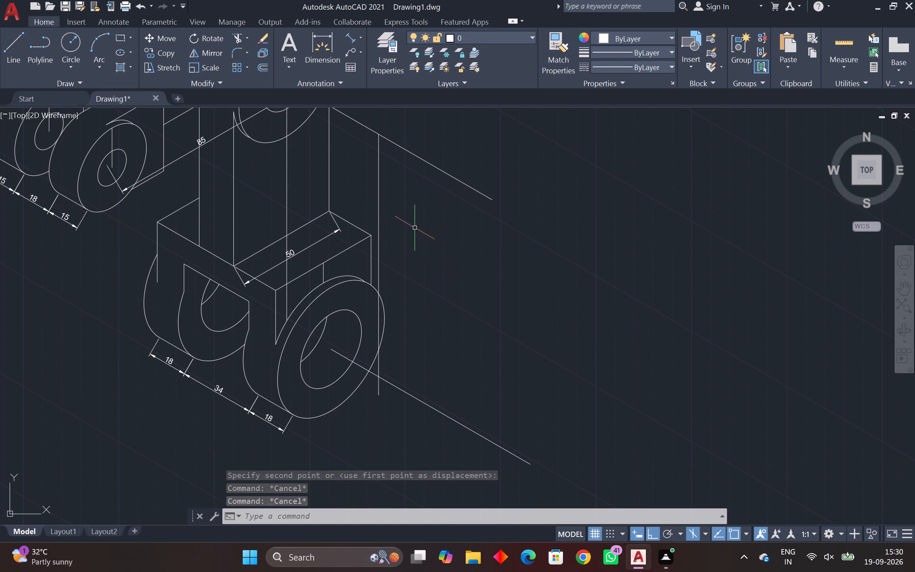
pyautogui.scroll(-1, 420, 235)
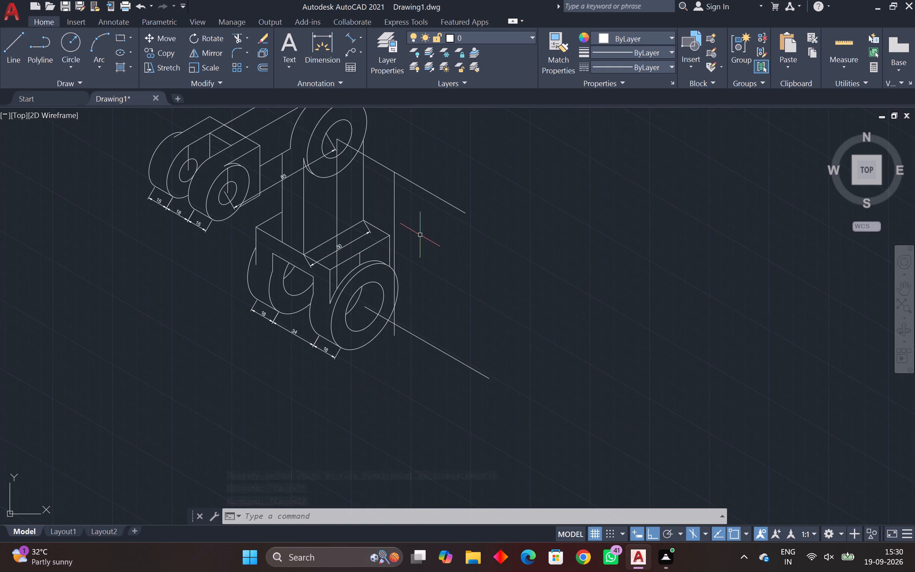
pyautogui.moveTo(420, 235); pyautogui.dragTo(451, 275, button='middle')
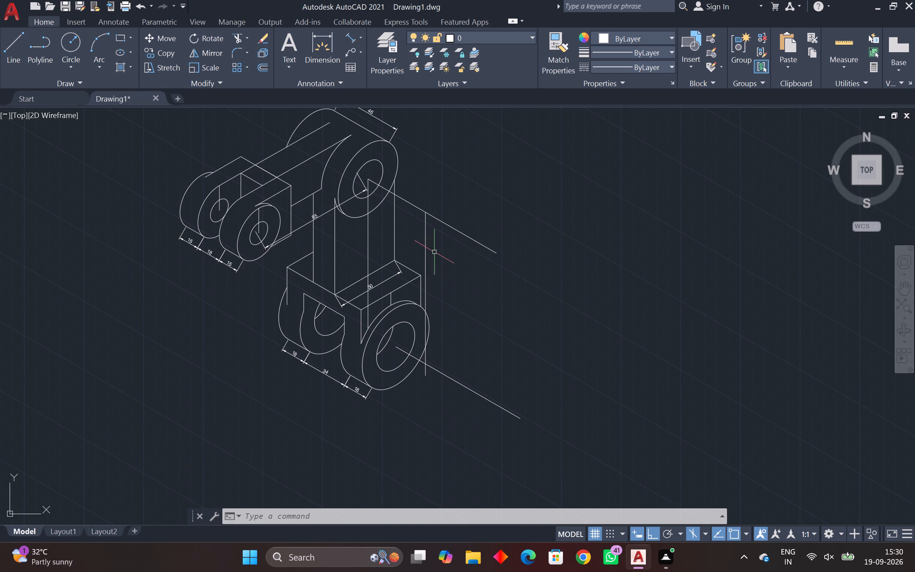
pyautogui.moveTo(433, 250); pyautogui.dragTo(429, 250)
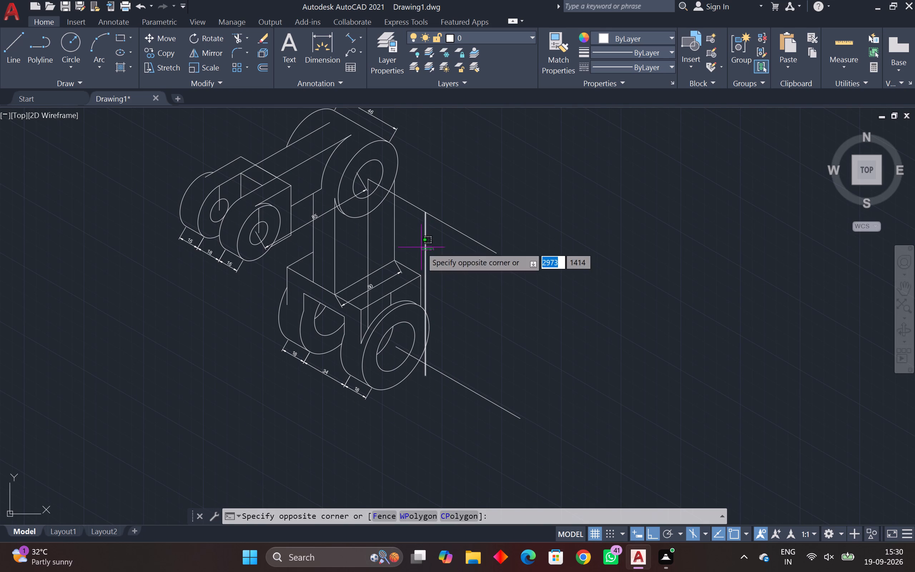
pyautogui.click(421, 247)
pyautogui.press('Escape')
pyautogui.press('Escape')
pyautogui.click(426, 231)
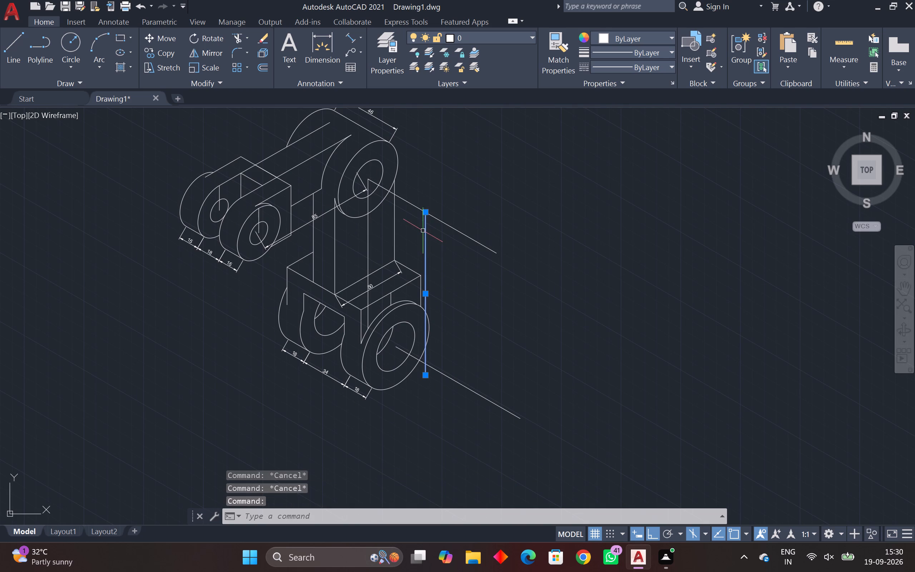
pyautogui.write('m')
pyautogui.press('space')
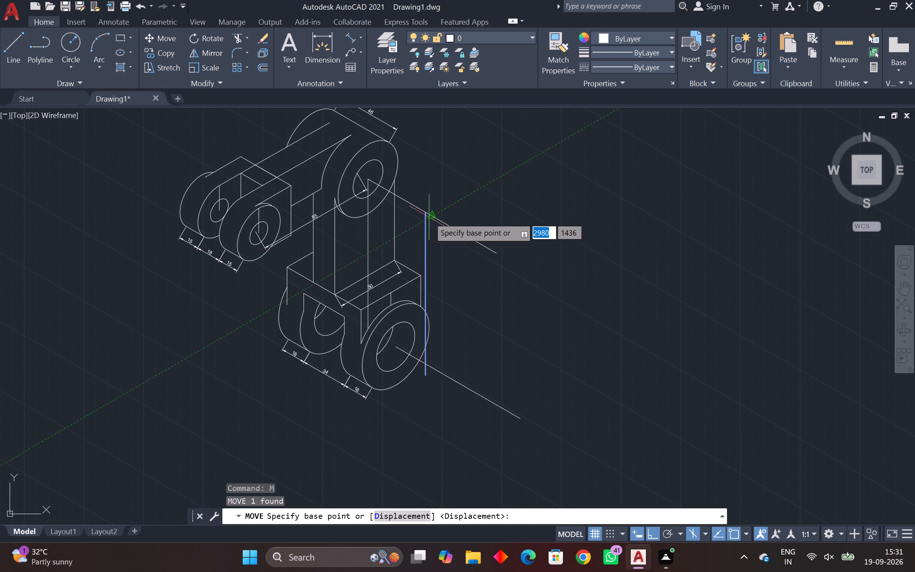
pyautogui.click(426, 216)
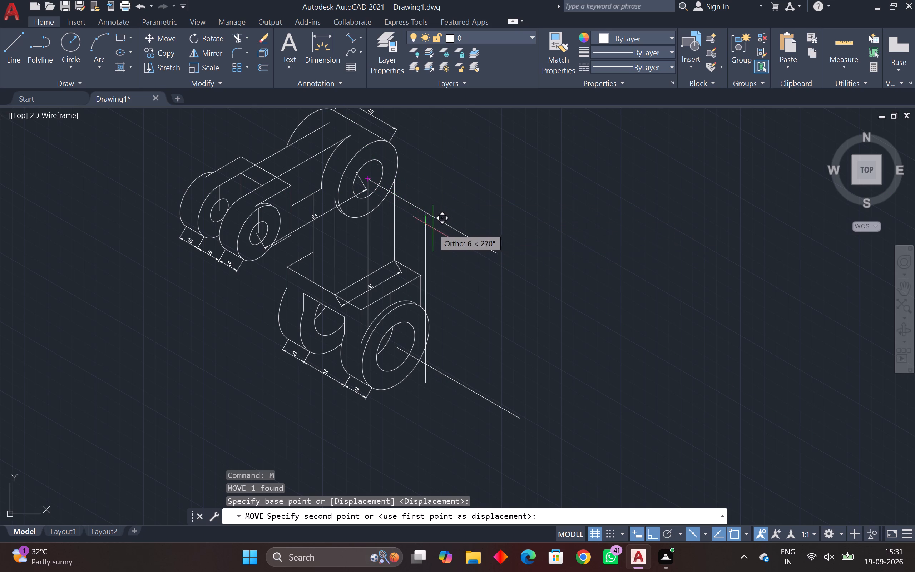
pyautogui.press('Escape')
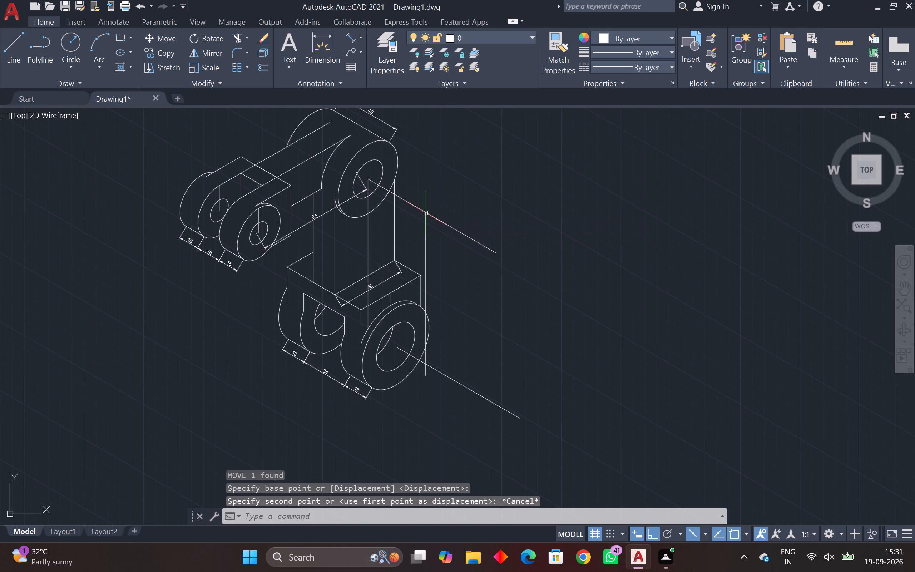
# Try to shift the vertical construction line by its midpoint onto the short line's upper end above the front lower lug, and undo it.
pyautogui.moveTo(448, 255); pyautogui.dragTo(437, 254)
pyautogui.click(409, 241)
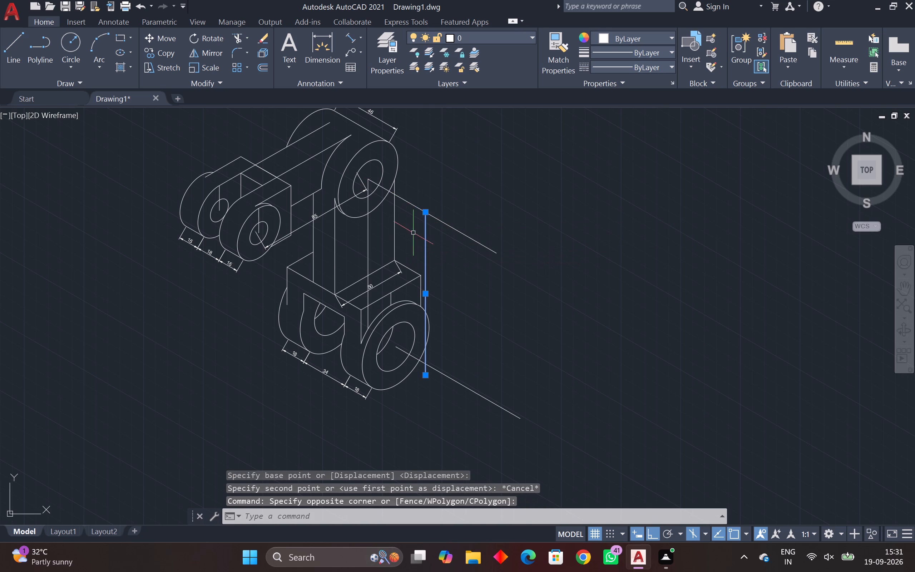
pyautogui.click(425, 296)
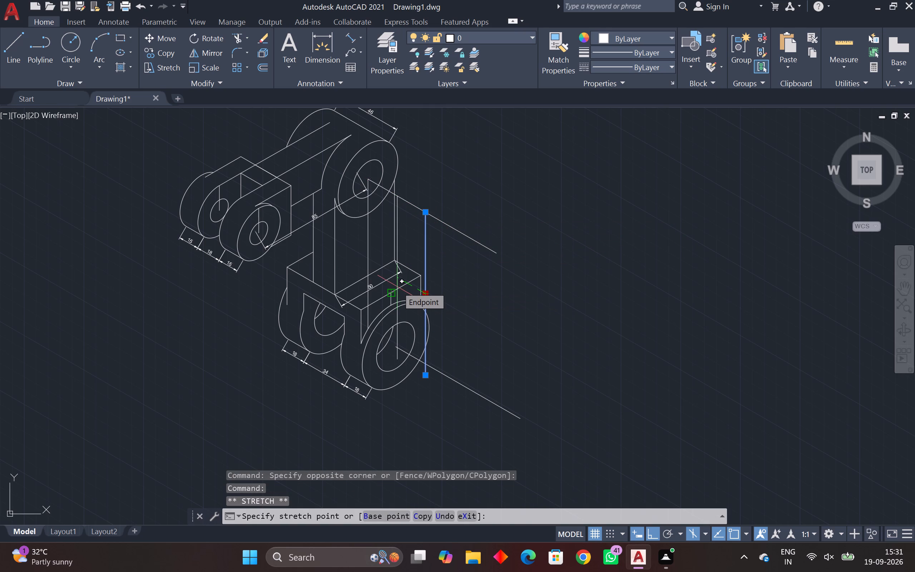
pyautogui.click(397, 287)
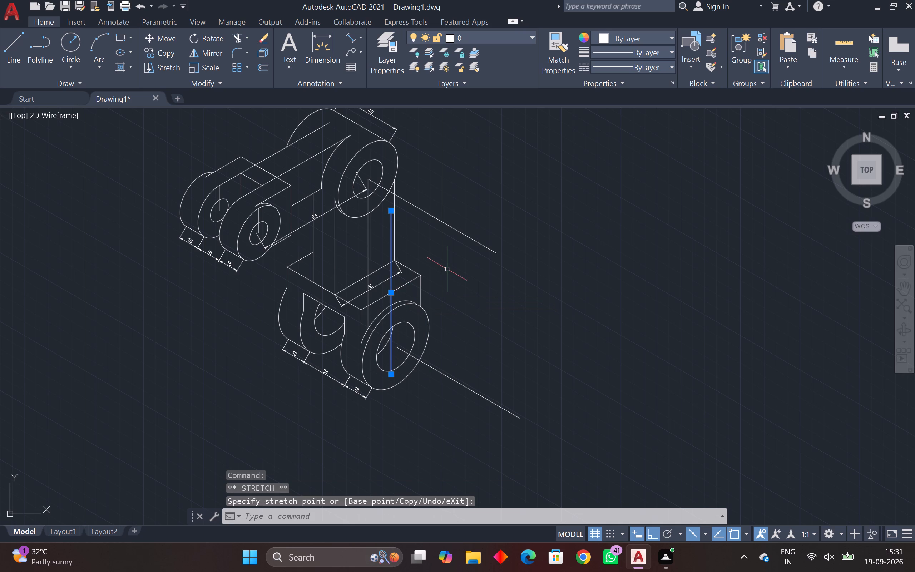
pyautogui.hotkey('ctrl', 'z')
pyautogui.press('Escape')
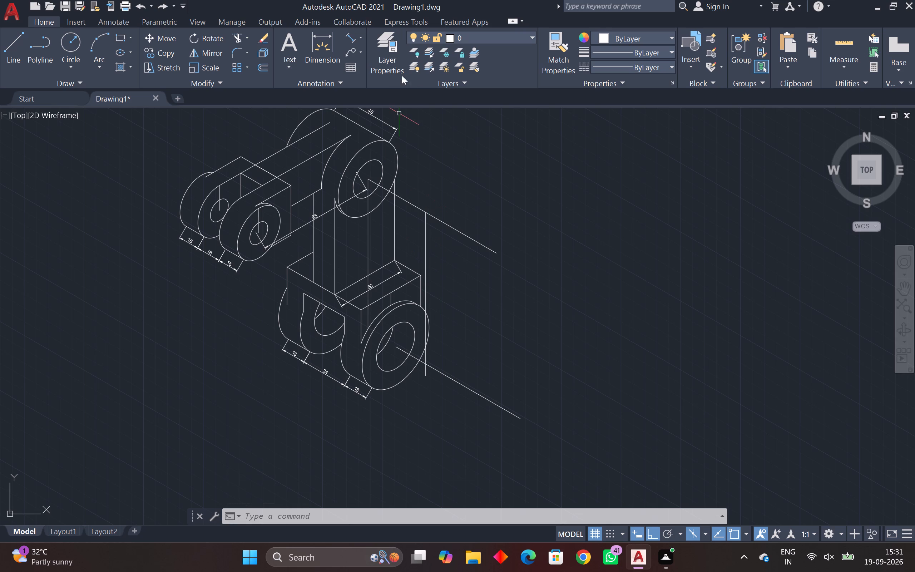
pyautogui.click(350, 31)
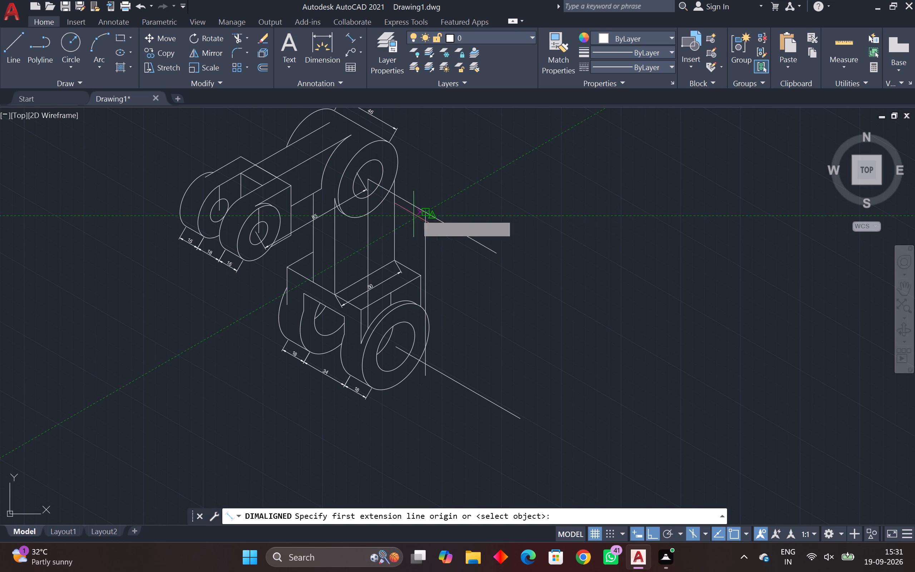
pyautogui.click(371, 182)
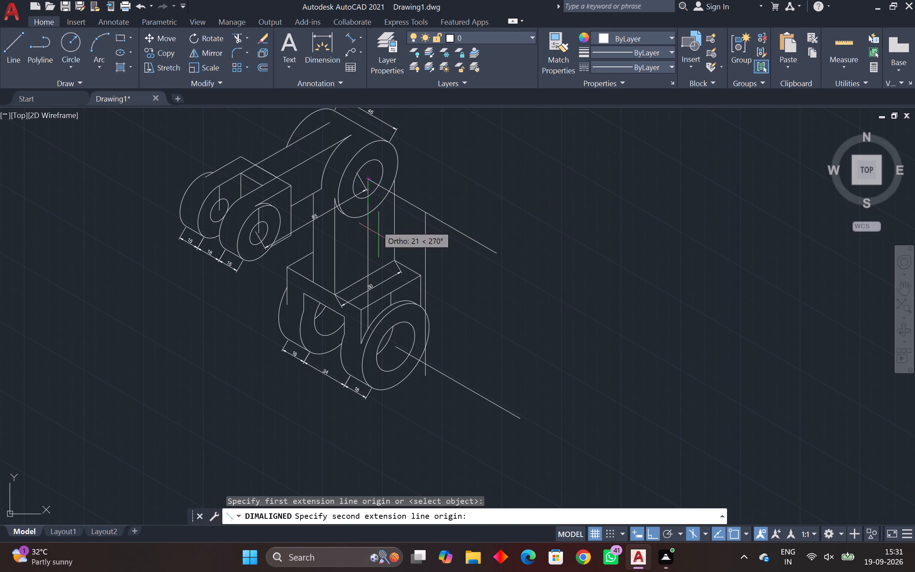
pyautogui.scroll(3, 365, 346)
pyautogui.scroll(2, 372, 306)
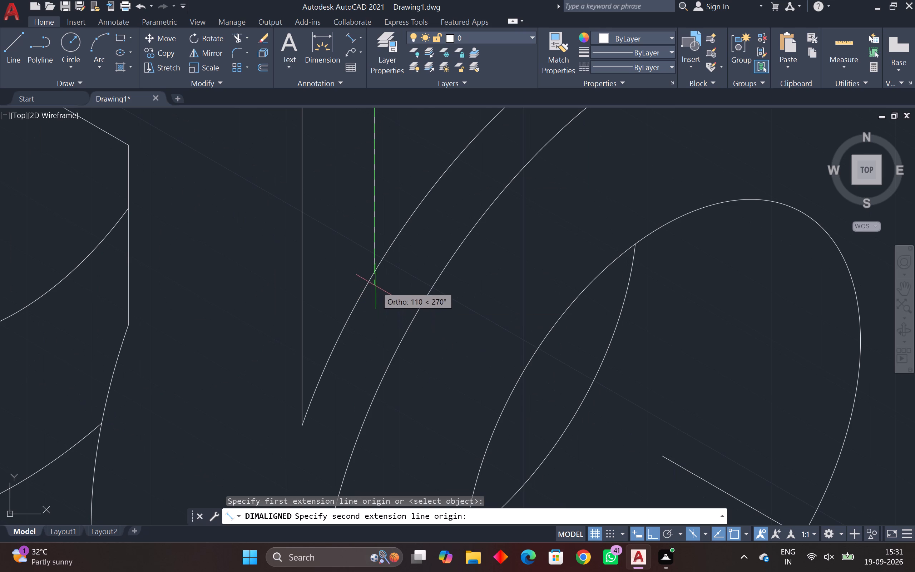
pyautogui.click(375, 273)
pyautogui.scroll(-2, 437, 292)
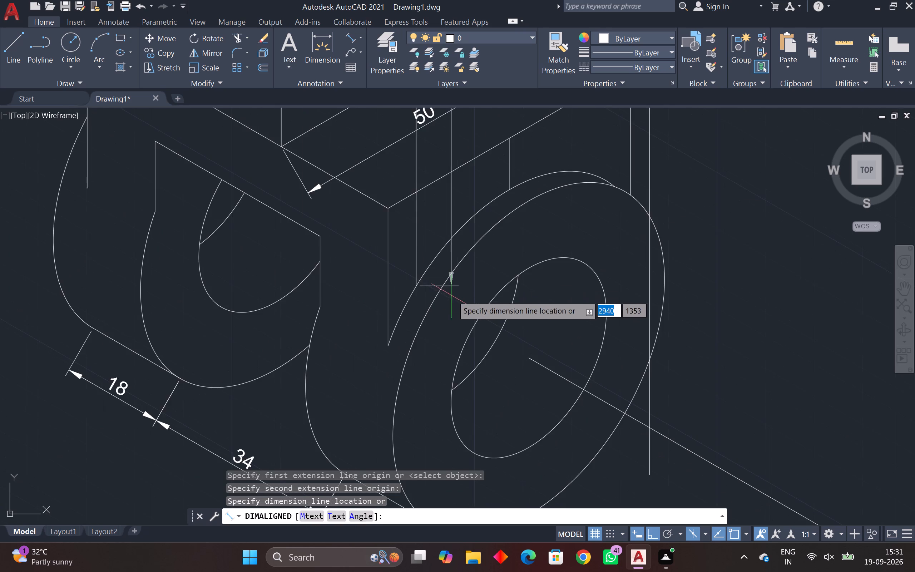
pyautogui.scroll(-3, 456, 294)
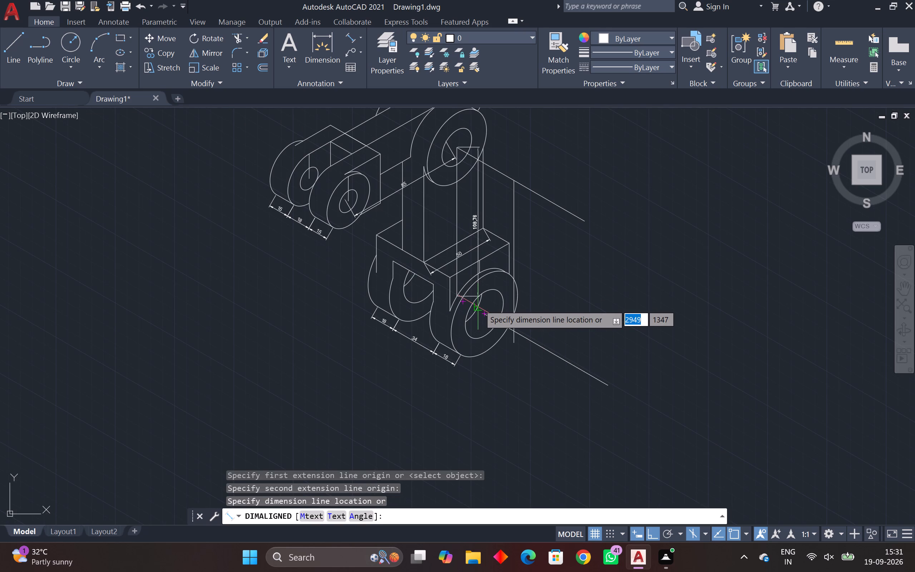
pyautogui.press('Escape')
# Erase the vertical line that runs down from the upper boss and ends on the front lower lug's rear arc.
pyautogui.scroll(3, 452, 297)
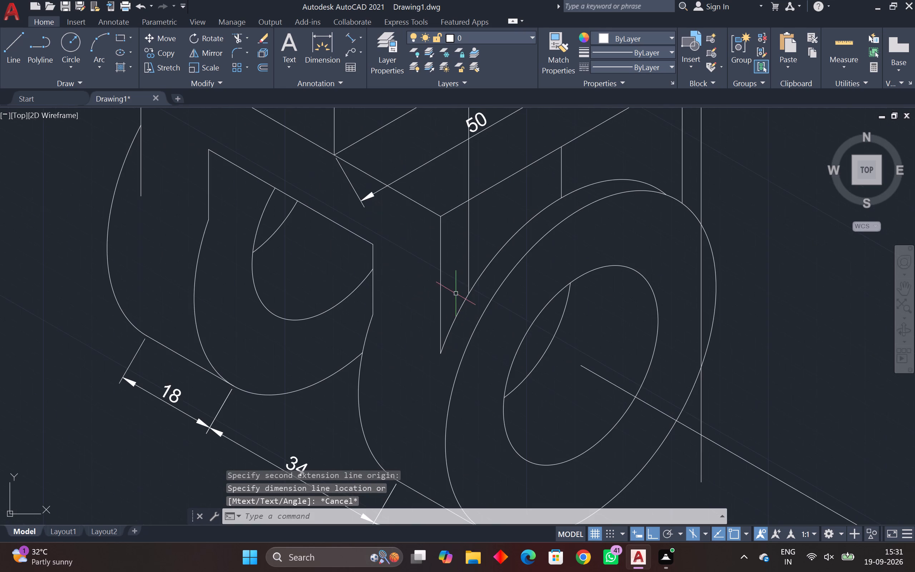
pyautogui.scroll(3, 480, 294)
pyautogui.moveTo(441, 245); pyautogui.dragTo(419, 251)
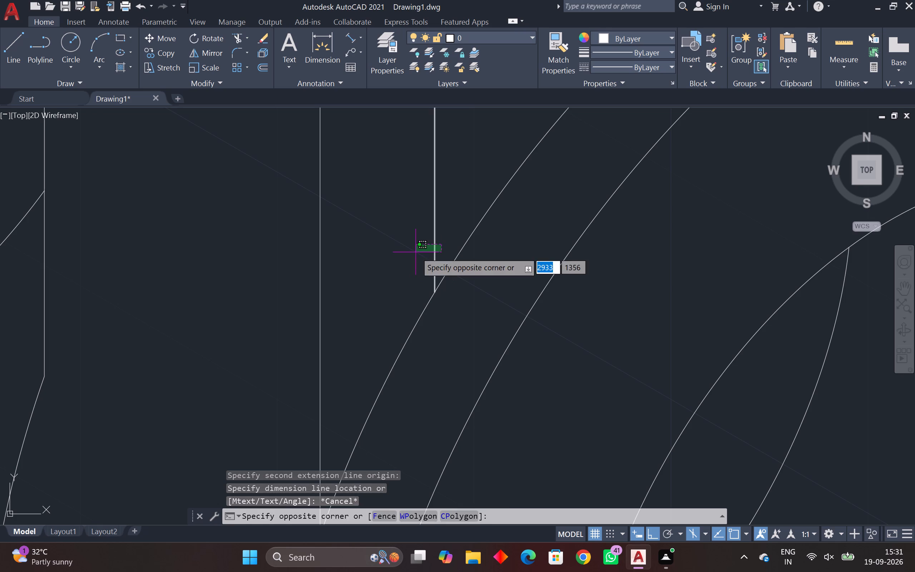
pyautogui.click(416, 252)
pyautogui.press('Delete')
# Select the short vertical line between the base block's slanted front edge and the front lower lug's arc.
pyautogui.scroll(-3, 470, 222)
pyautogui.moveTo(470, 226); pyautogui.dragTo(321, 364, button='middle')
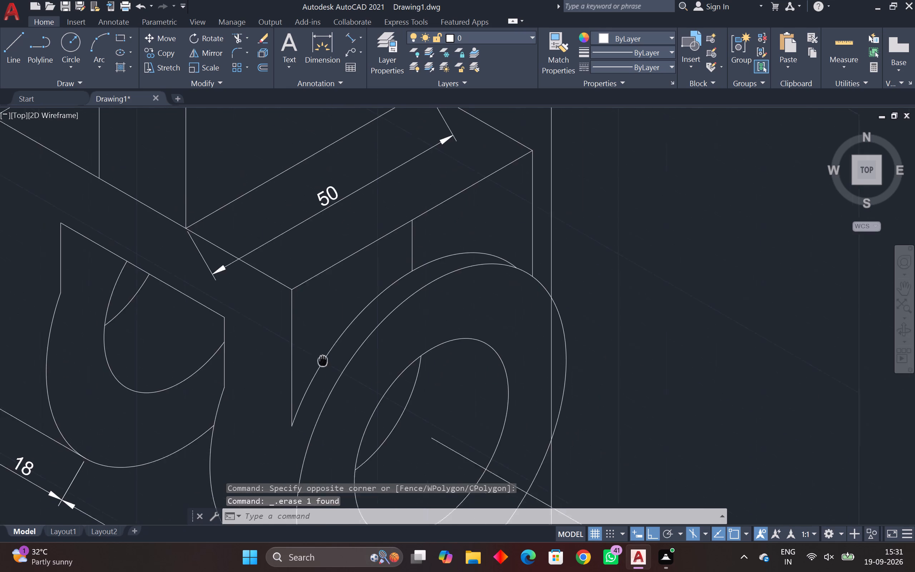
pyautogui.moveTo(321, 364); pyautogui.dragTo(317, 372, button='middle')
pyautogui.scroll(-1, 356, 334)
pyautogui.moveTo(356, 334); pyautogui.dragTo(348, 342, button='middle')
pyautogui.moveTo(383, 296); pyautogui.dragTo(374, 302)
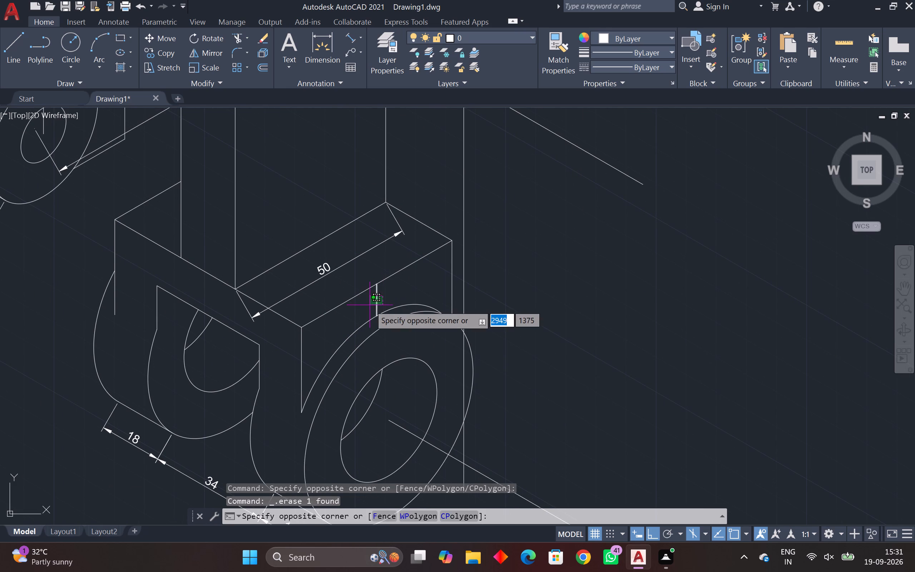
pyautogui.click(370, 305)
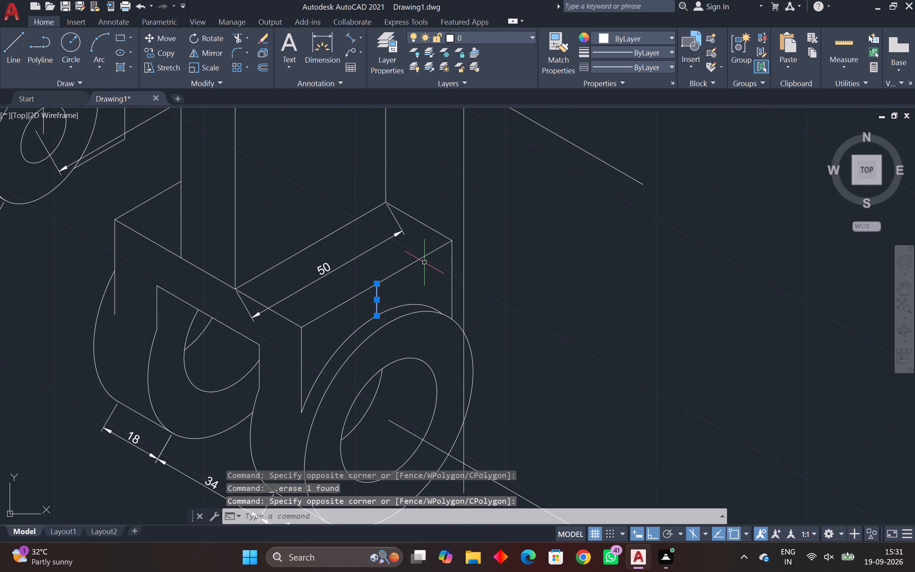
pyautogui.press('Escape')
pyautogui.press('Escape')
# Draw a short line along 330° from the lower end of the short vertical line across the front lower lug's rim.
pyautogui.scroll(-1, 424, 285)
pyautogui.moveTo(445, 284); pyautogui.dragTo(416, 309, button='middle')
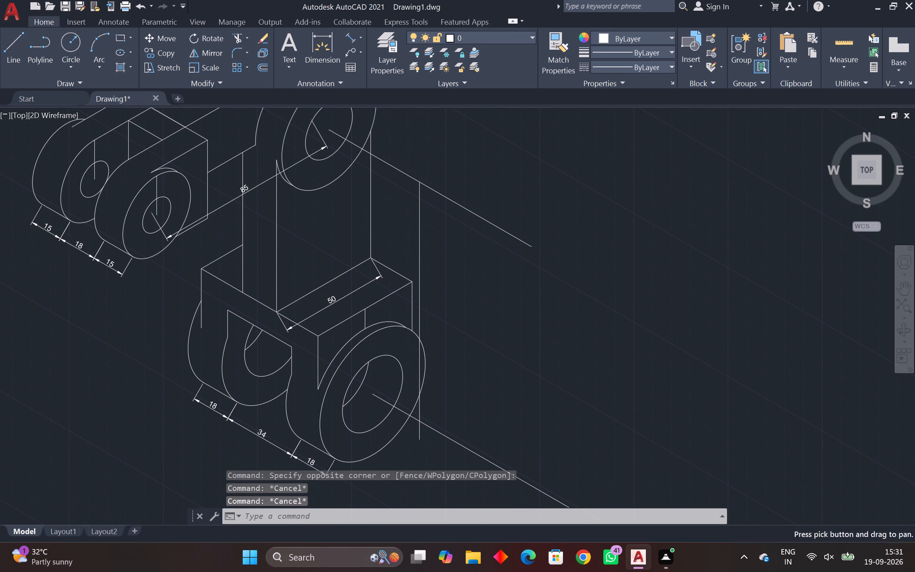
pyautogui.write('l')
pyautogui.press('space')
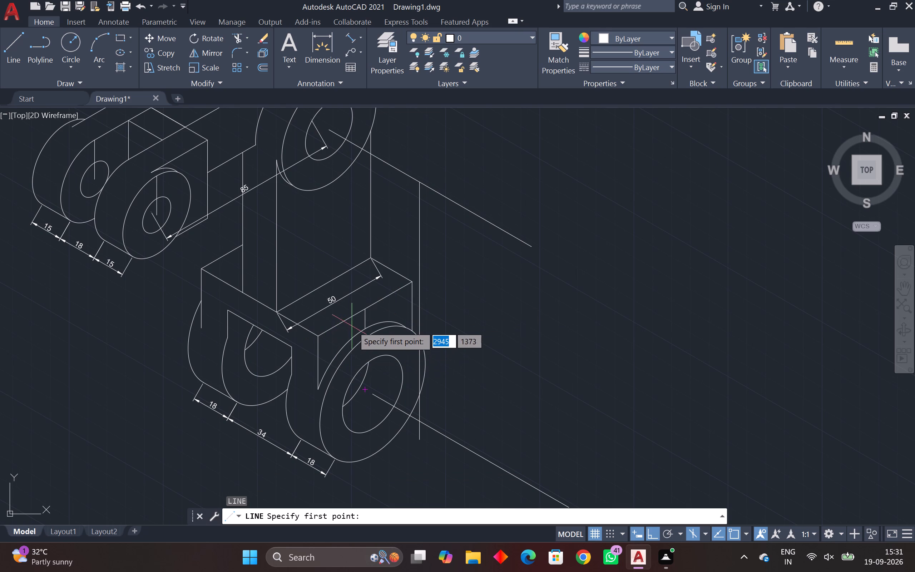
pyautogui.click(366, 331)
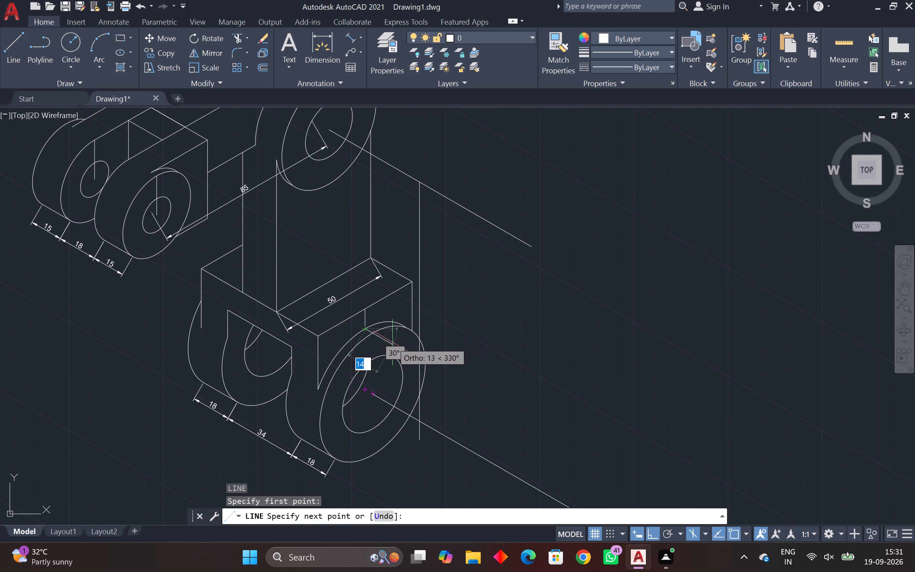
pyautogui.click(401, 348)
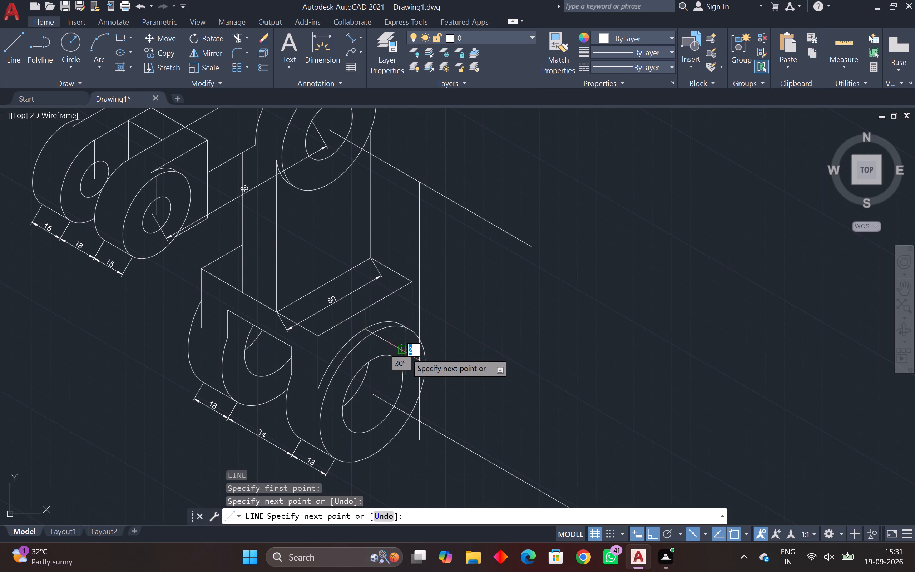
pyautogui.press('Escape')
# Draw a vertical centre line from the front lug's outer arc, where the short slanted line crosses, down through the hole centre and past the lug.
pyautogui.press('l')
pyautogui.press('space')
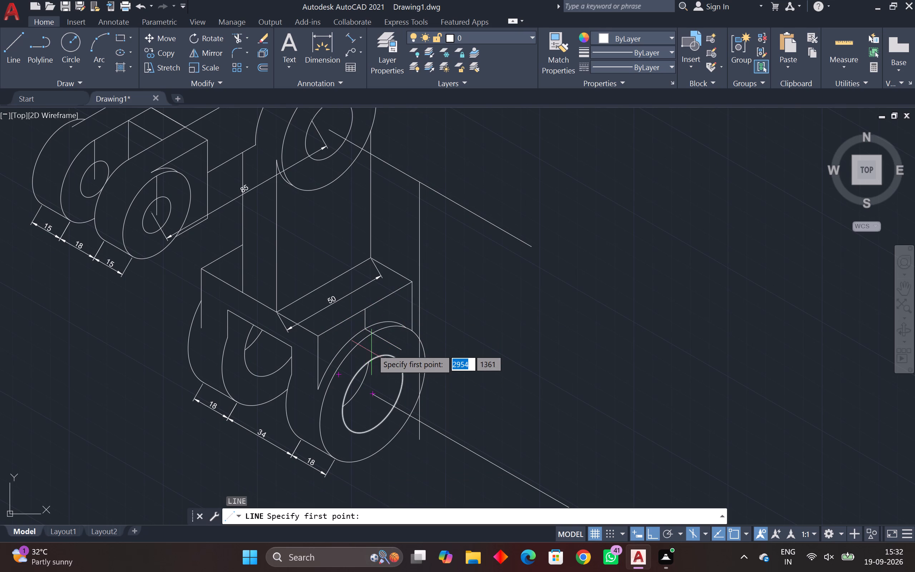
pyautogui.click(372, 335)
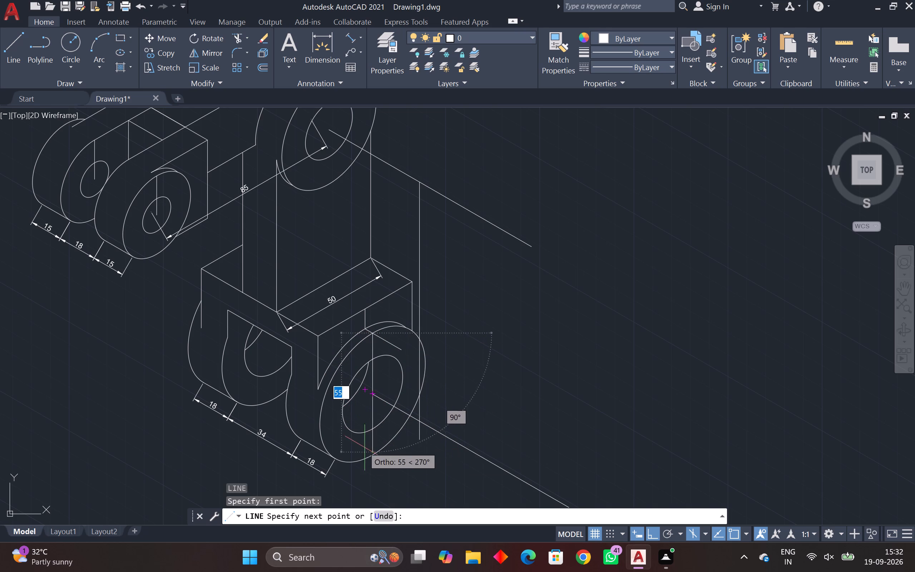
pyautogui.click(360, 475)
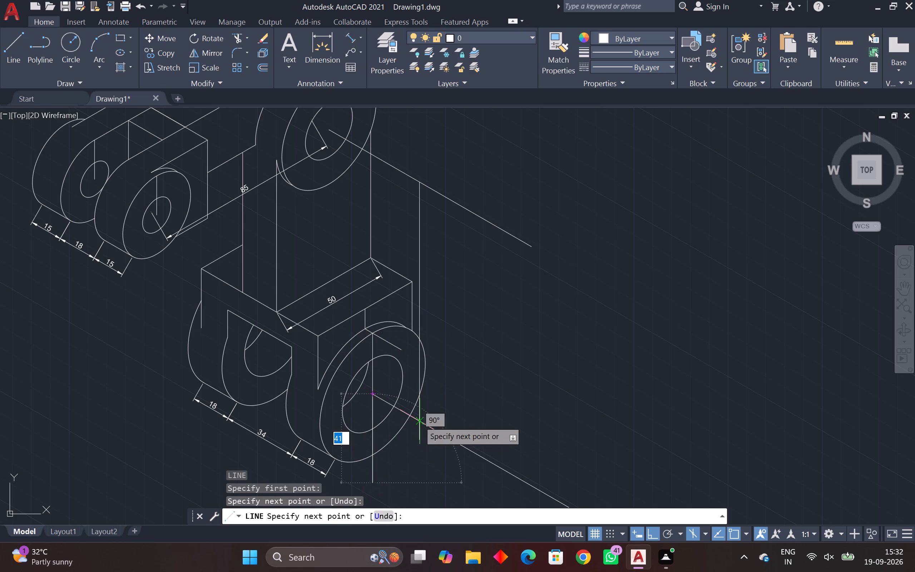
pyautogui.press('Escape')
# Draw a slanted centre line through the front lower lug's hole centre, extending along 30° and 210° past the lug on both sides.
pyautogui.press('space')
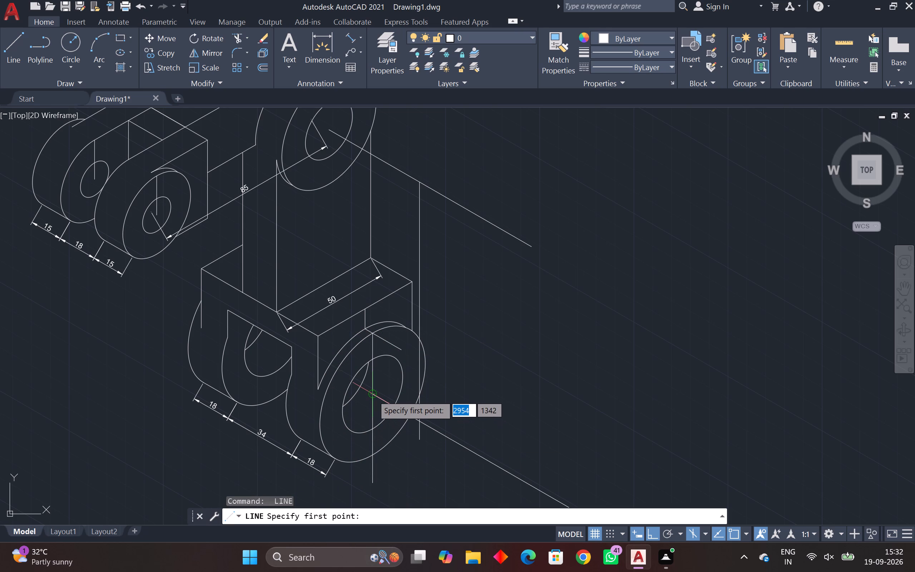
pyautogui.click(372, 395)
pyautogui.press('F5')
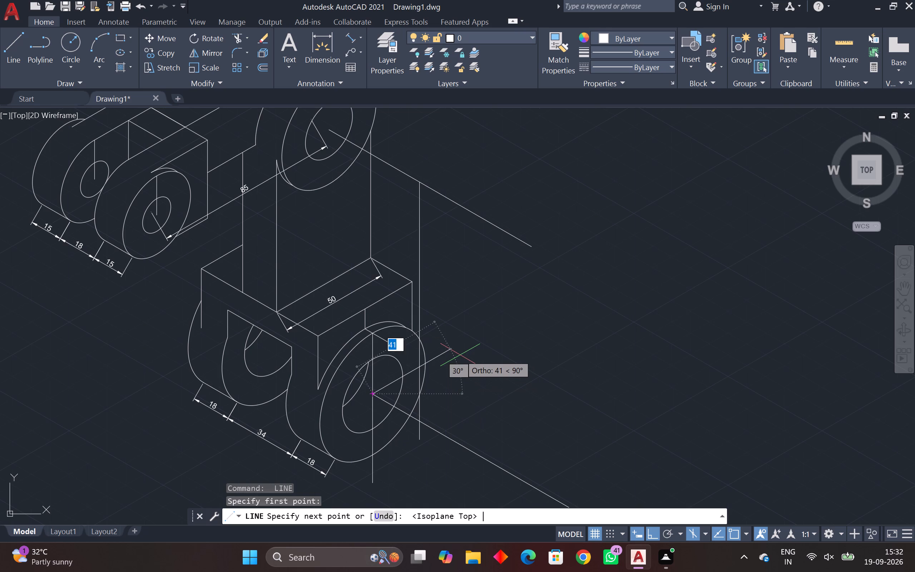
pyautogui.click(454, 365)
pyautogui.press('space')
pyautogui.press('space')
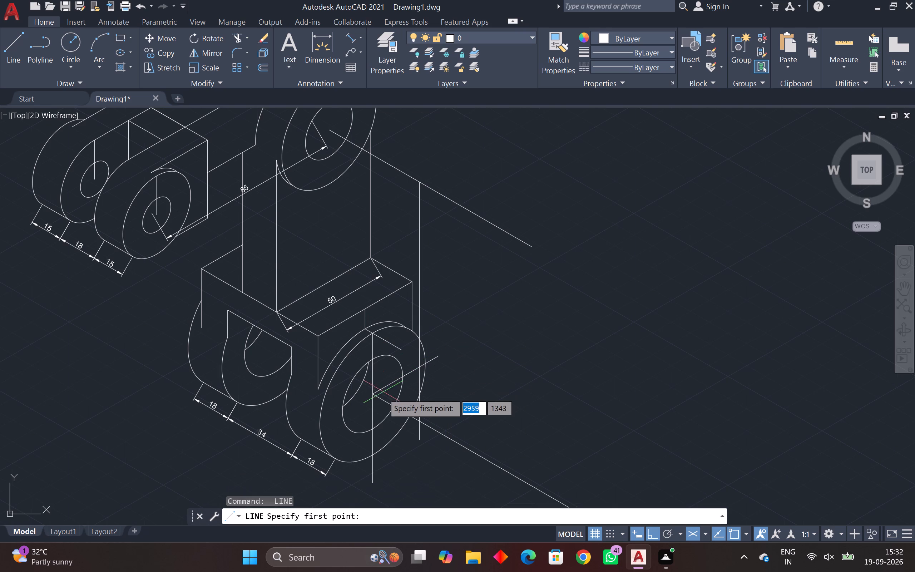
pyautogui.moveTo(375, 395); pyautogui.dragTo(369, 398)
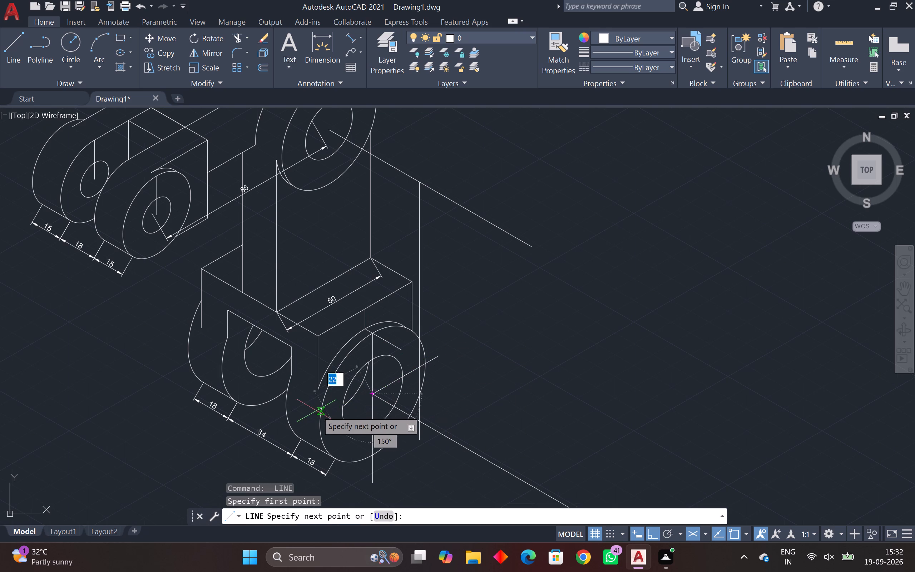
pyautogui.click(293, 405)
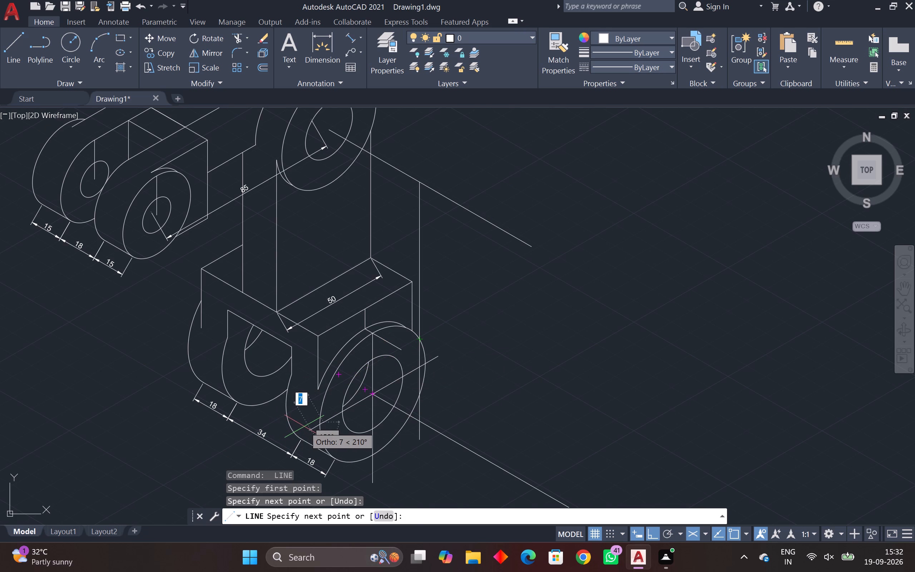
pyautogui.click(304, 426)
pyautogui.press('Escape')
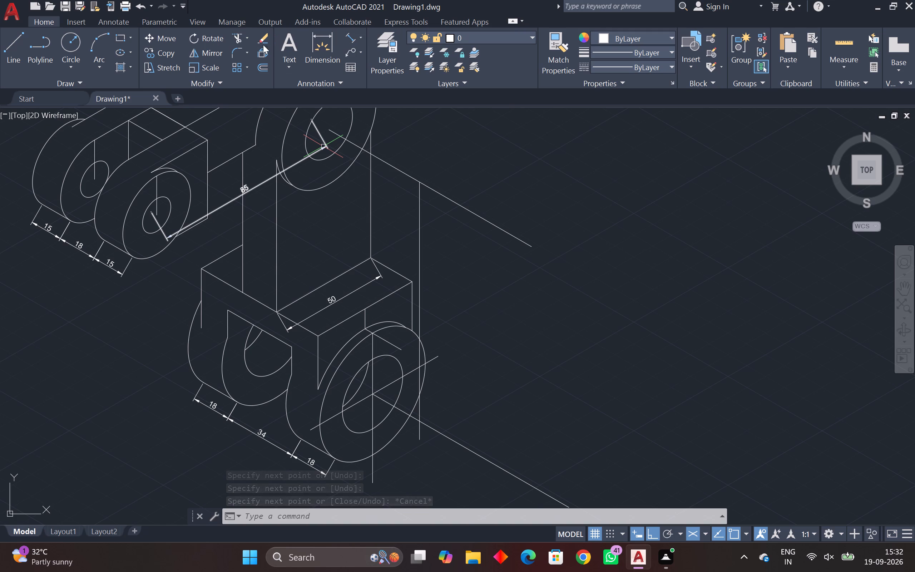
# Trim the short slanted line beyond the vertical centre line, and both slanted construction lines beyond the vertical construction line.
pyautogui.click(238, 39)
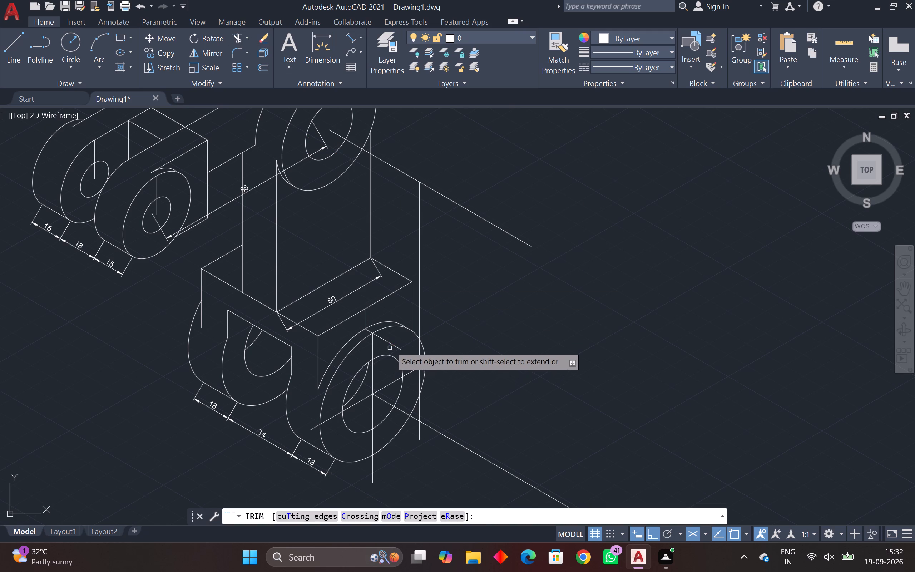
pyautogui.click(392, 344)
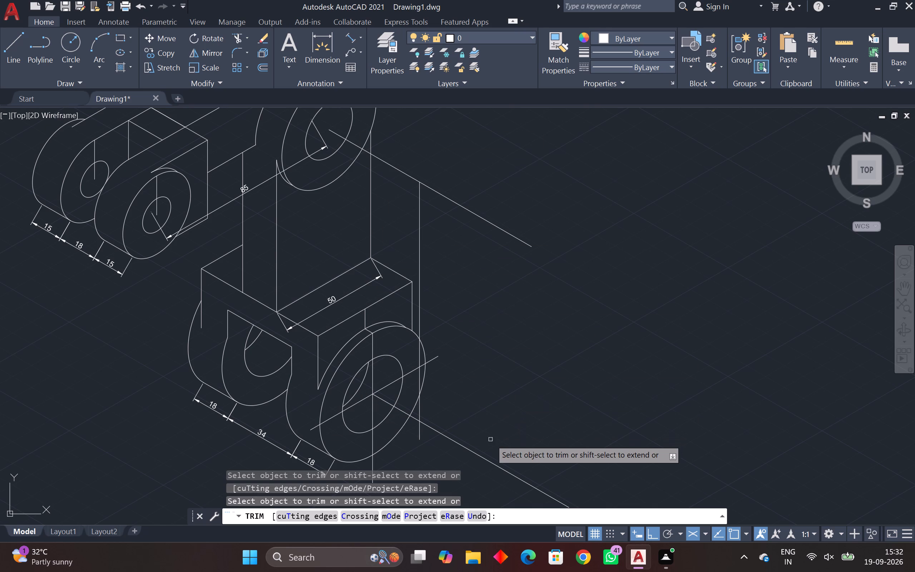
pyautogui.moveTo(482, 458); pyautogui.dragTo(488, 450)
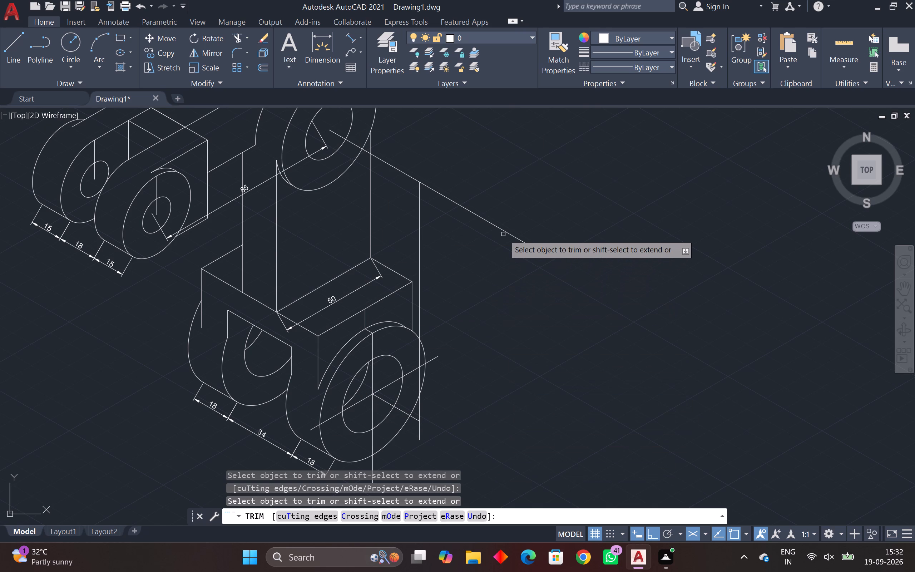
pyautogui.click(506, 231)
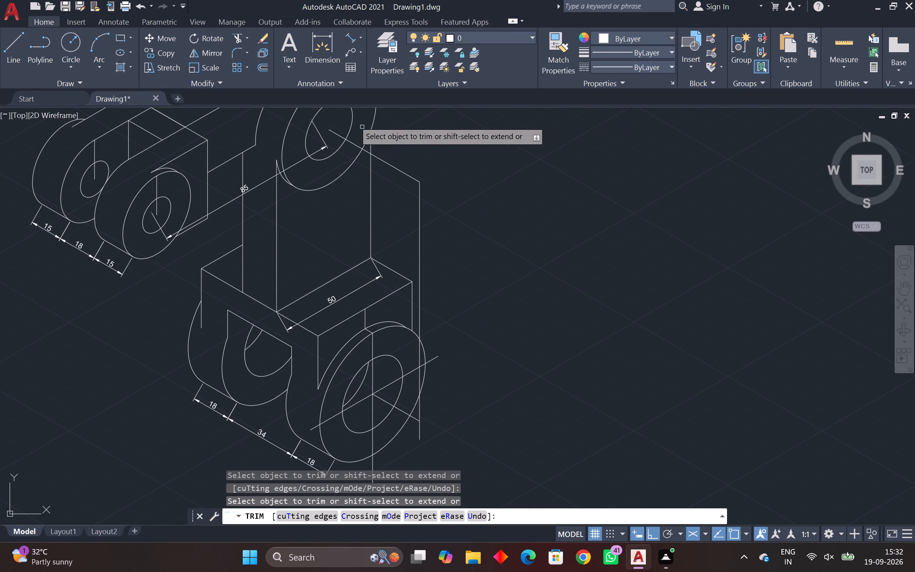
# Add an aligned dimension for the hole-centre height between the two slanted construction lines, placed outside the vertical construction line.
pyautogui.click(348, 36)
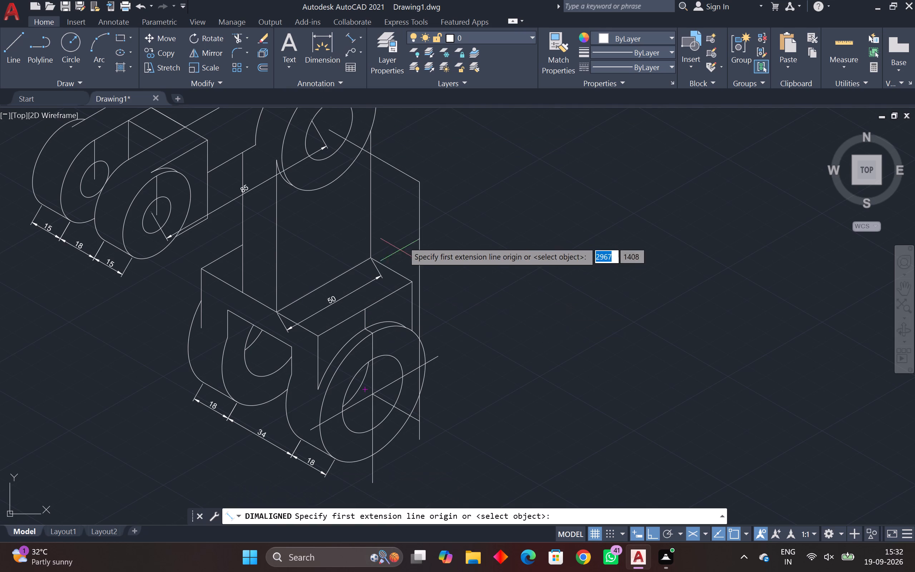
pyautogui.click(417, 183)
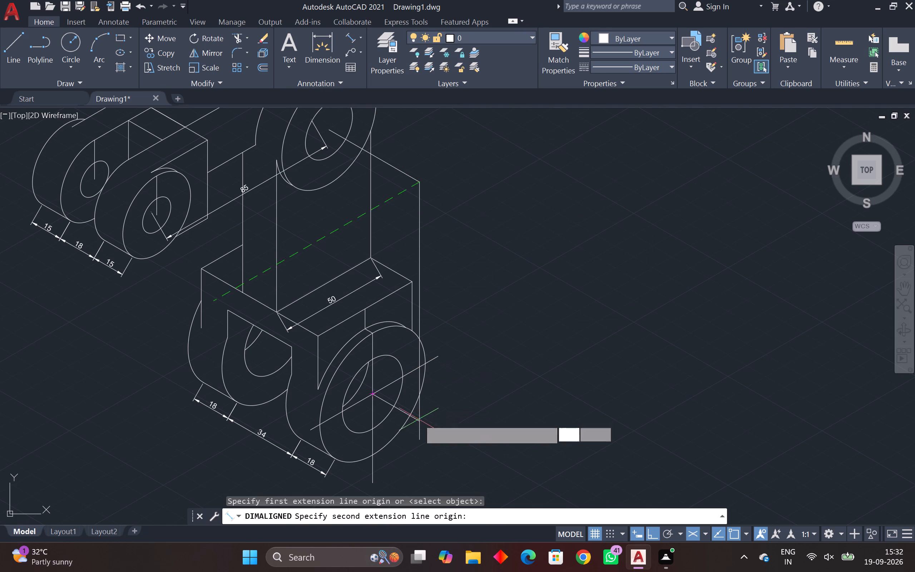
pyautogui.moveTo(421, 419); pyautogui.dragTo(427, 416)
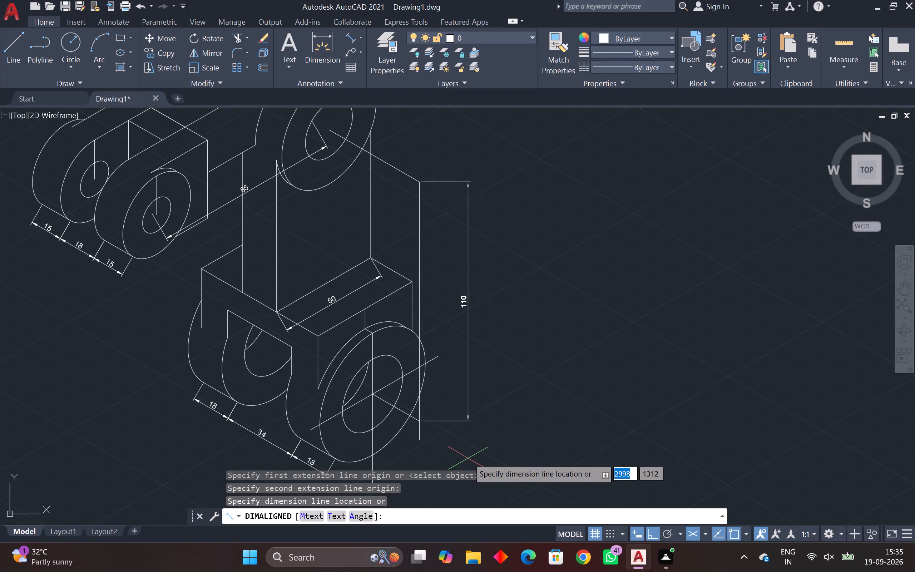
pyautogui.click(475, 454)
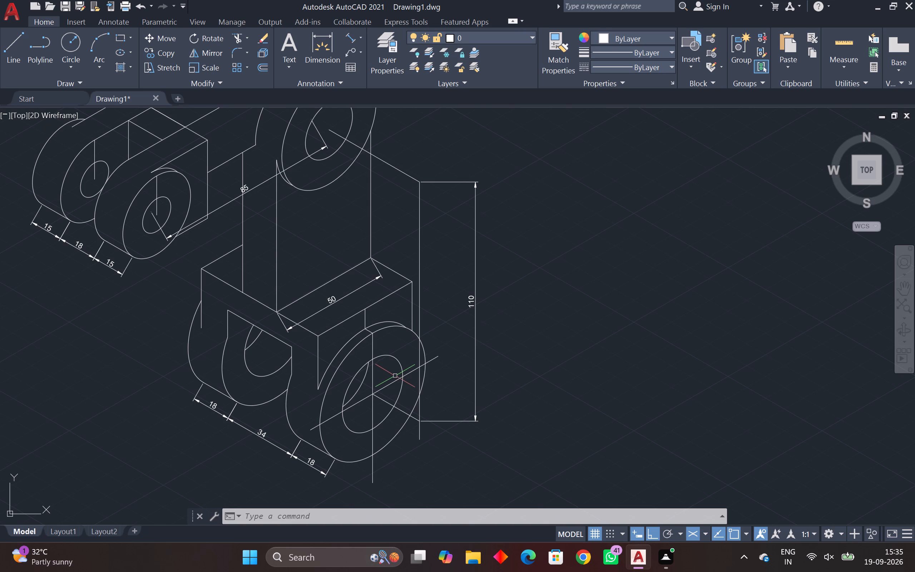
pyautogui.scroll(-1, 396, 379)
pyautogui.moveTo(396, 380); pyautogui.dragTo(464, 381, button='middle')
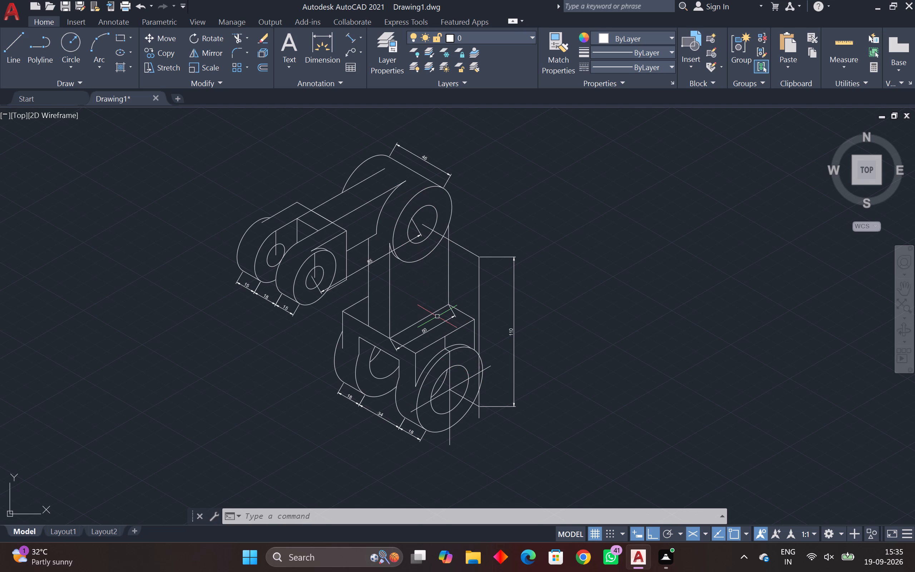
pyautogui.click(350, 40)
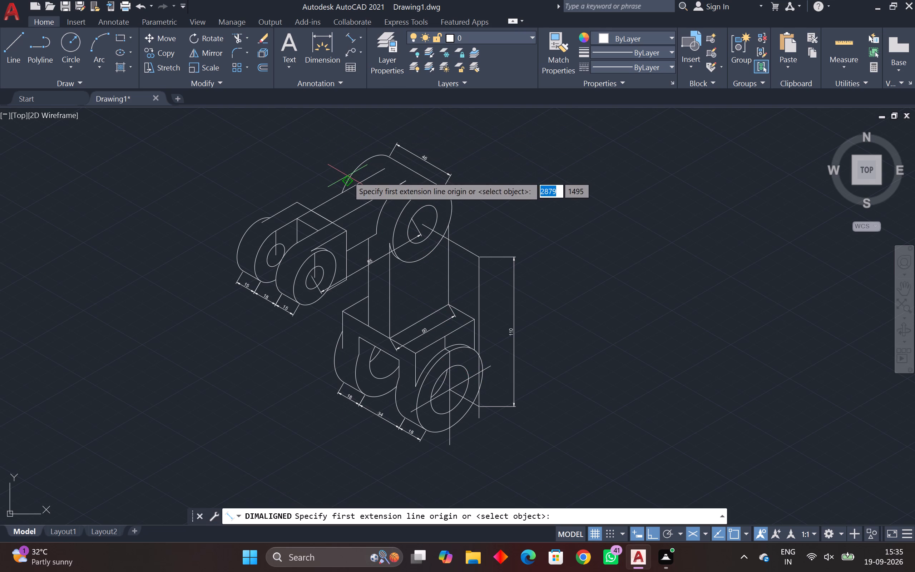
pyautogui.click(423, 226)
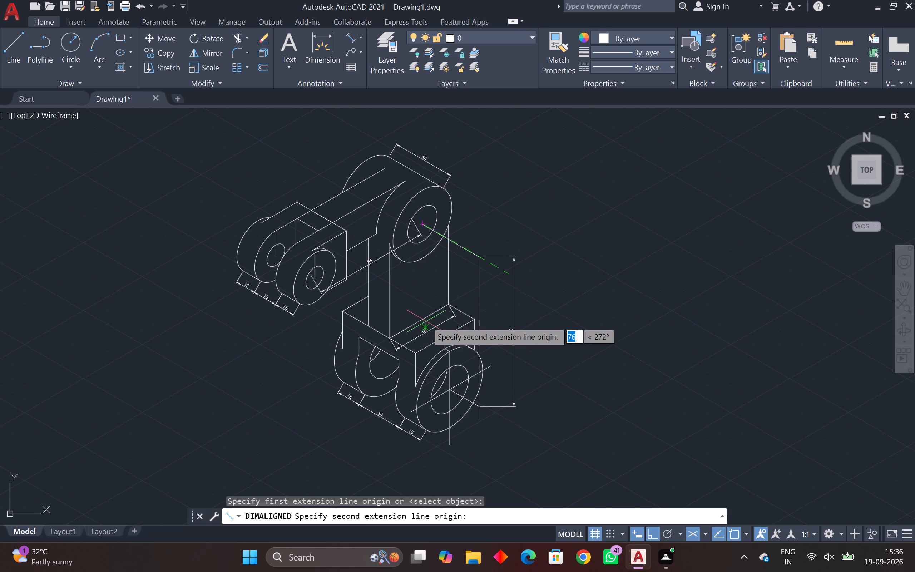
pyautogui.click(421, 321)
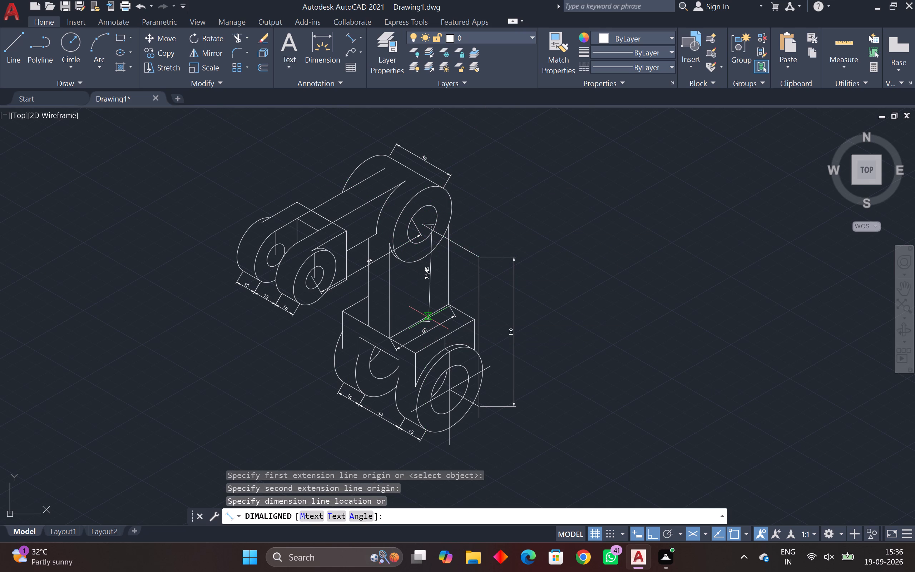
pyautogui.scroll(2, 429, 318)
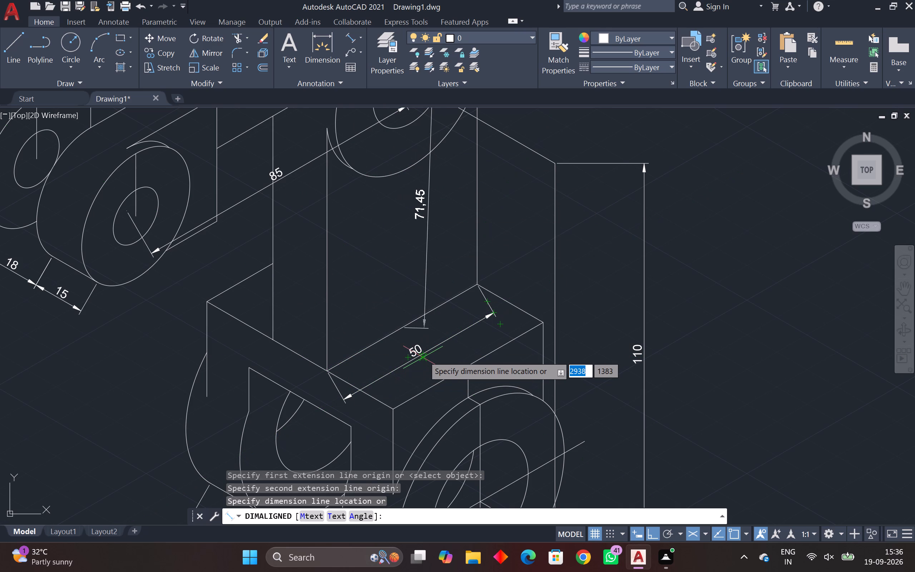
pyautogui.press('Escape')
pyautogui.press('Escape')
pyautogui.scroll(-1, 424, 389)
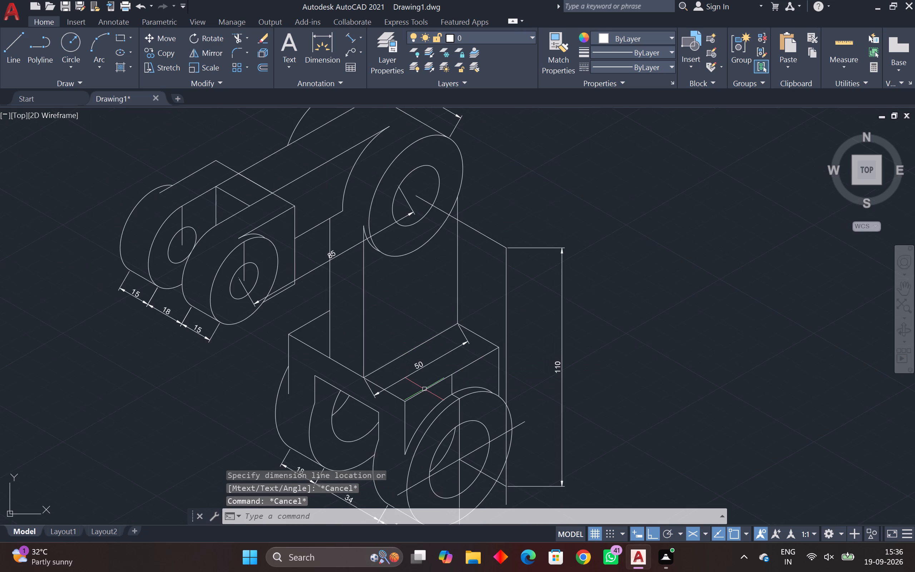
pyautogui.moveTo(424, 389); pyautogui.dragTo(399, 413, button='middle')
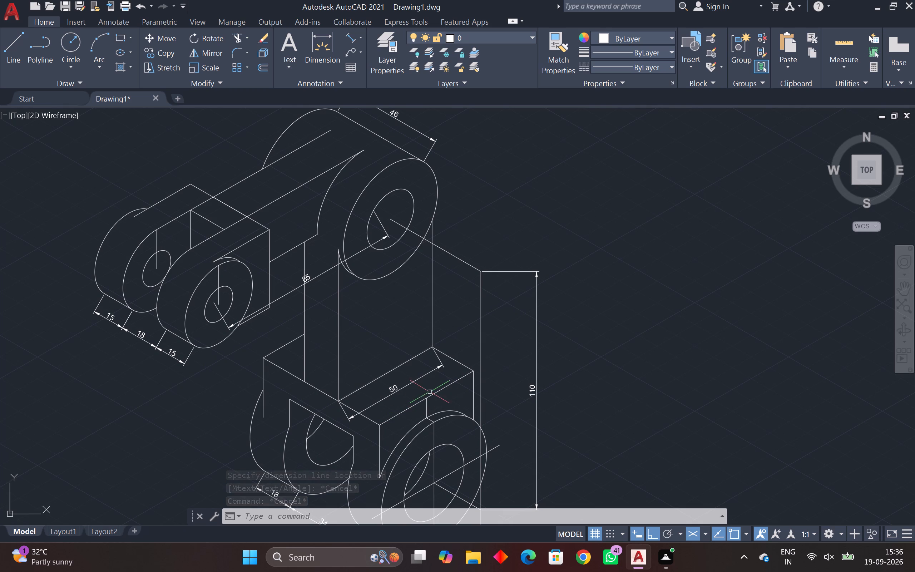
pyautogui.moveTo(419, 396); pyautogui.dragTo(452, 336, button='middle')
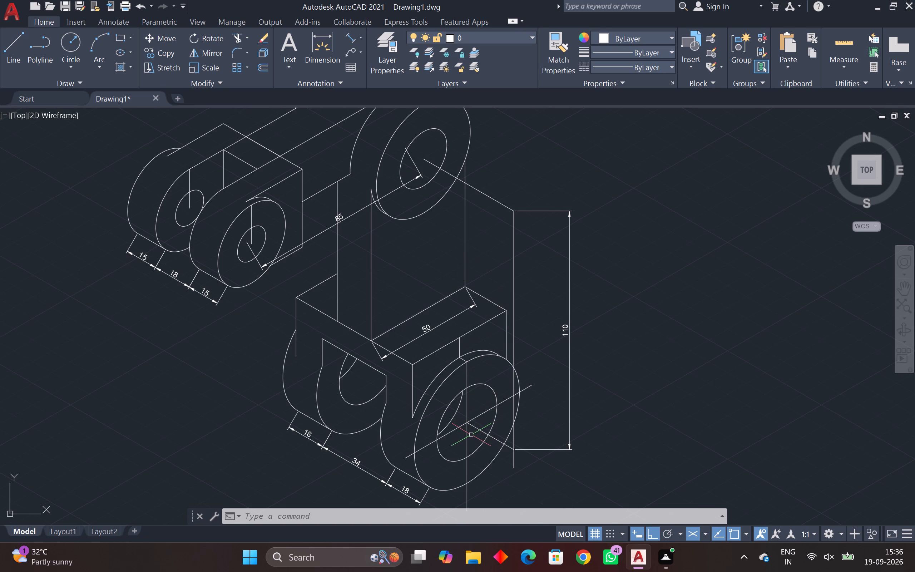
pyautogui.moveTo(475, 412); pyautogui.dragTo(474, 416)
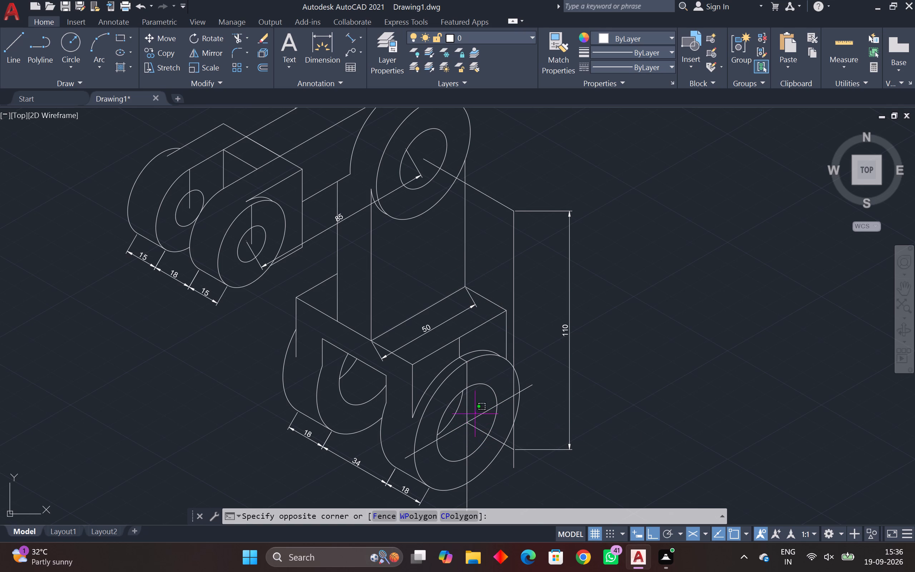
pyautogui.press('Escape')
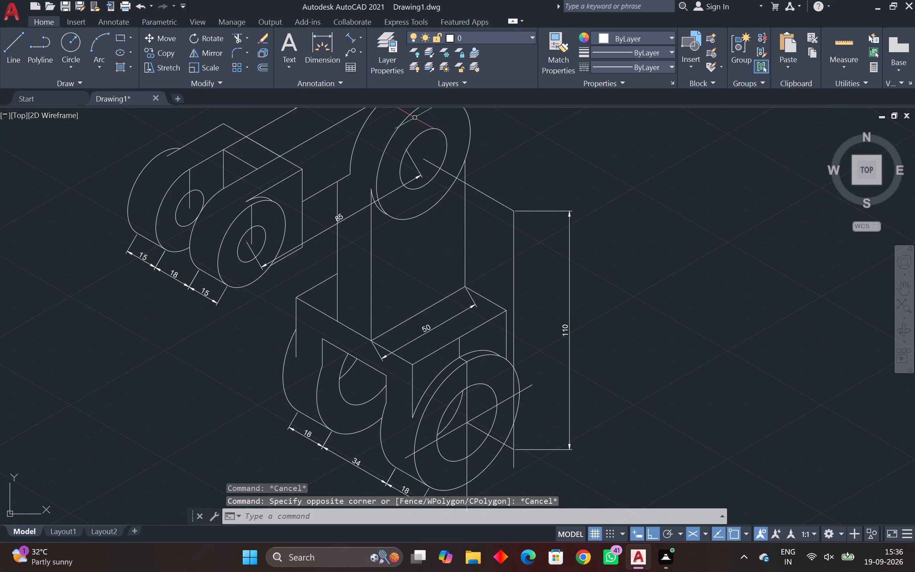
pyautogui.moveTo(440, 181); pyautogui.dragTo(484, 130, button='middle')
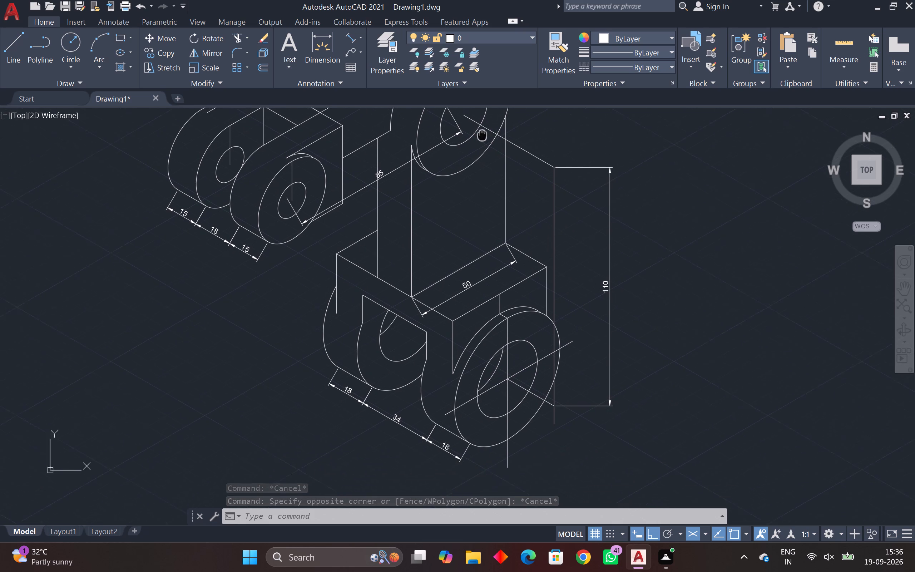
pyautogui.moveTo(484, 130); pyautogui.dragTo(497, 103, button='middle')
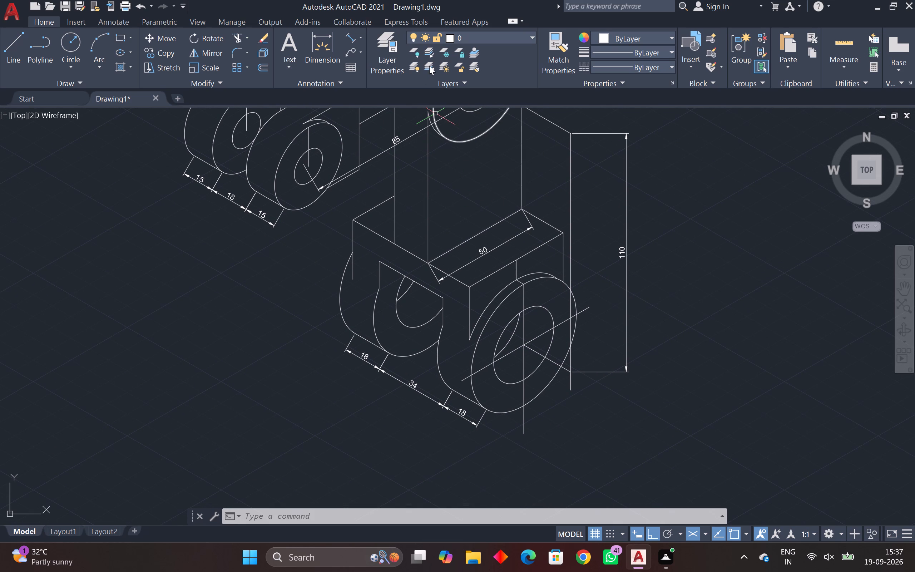
# Oblique the 18, 34 and 18 width dimensions of the lower fork so their extension lines run parallel to the 50 dimension's direction.
pyautogui.press('d')
pyautogui.write('im')
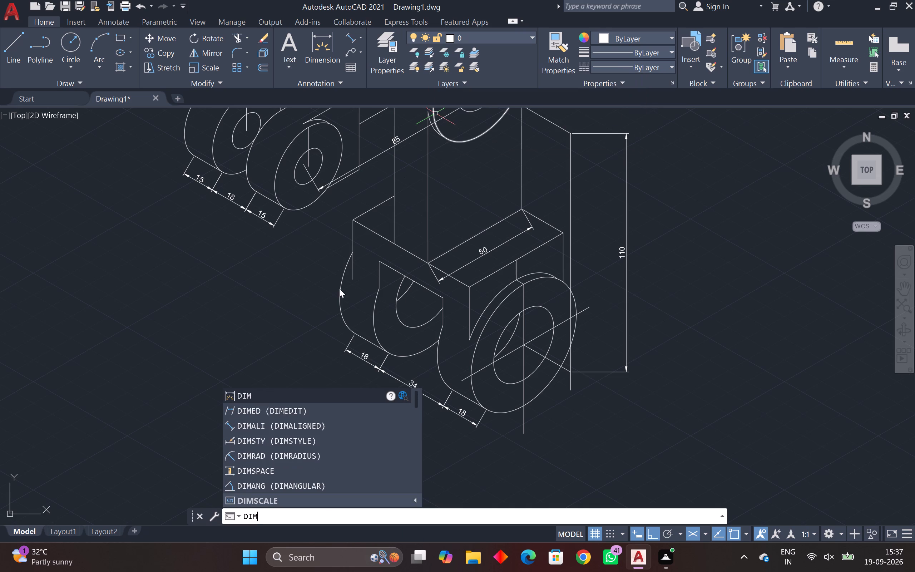
pyautogui.click(275, 413)
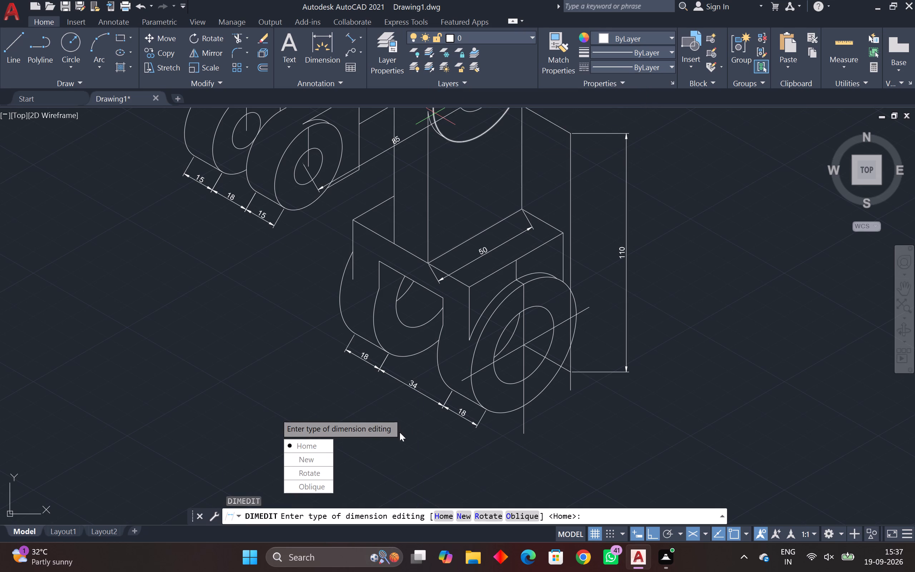
pyautogui.moveTo(319, 485); pyautogui.dragTo(275, 413)
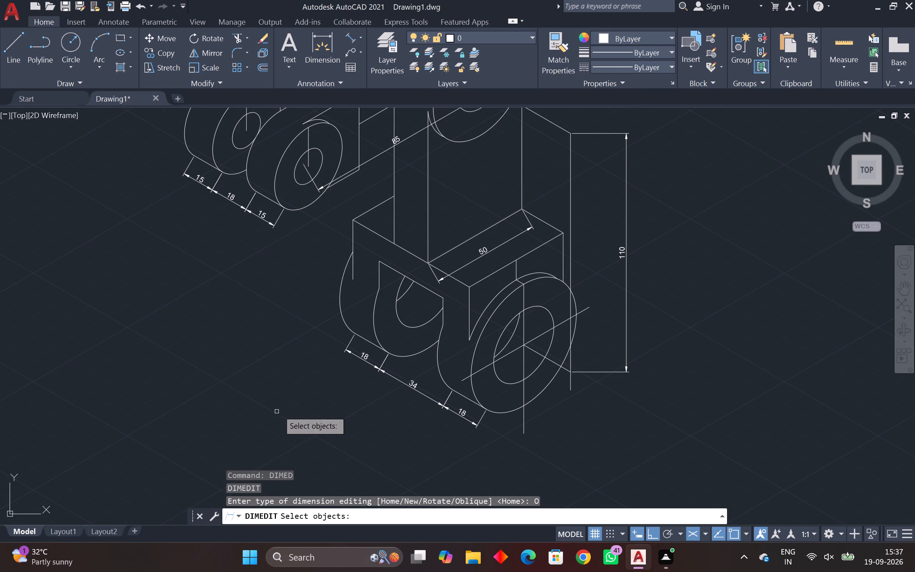
pyautogui.click(365, 360)
pyautogui.click(397, 380)
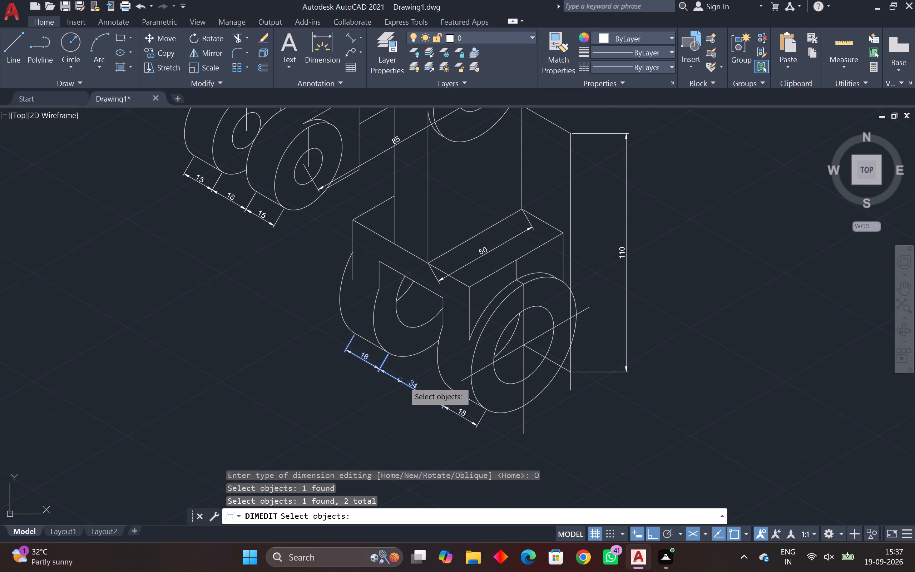
pyautogui.click(454, 411)
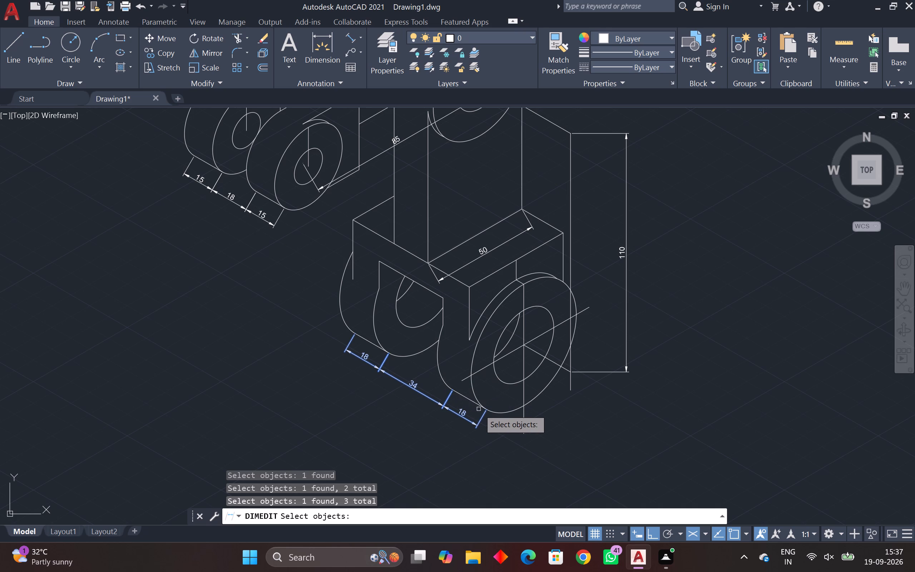
pyautogui.press('space')
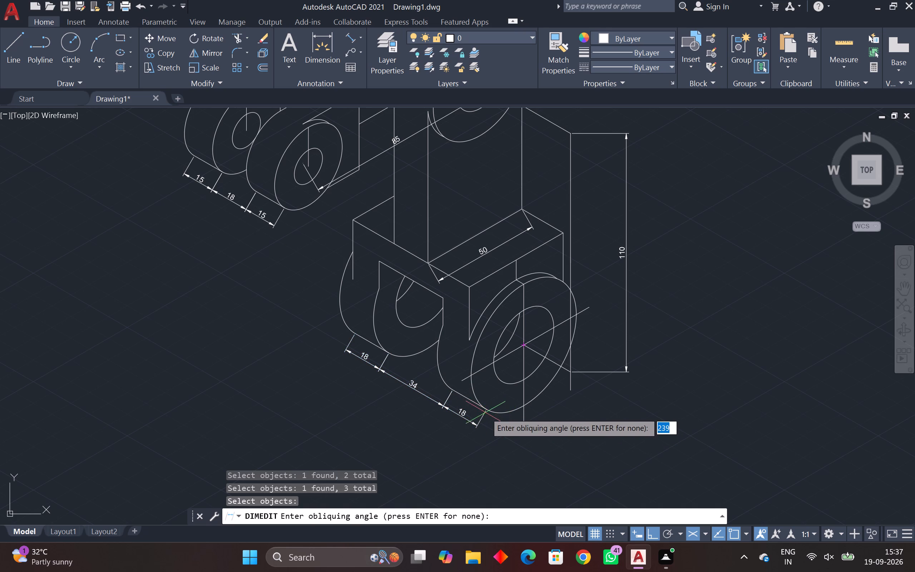
pyautogui.click(513, 262)
pyautogui.click(412, 314)
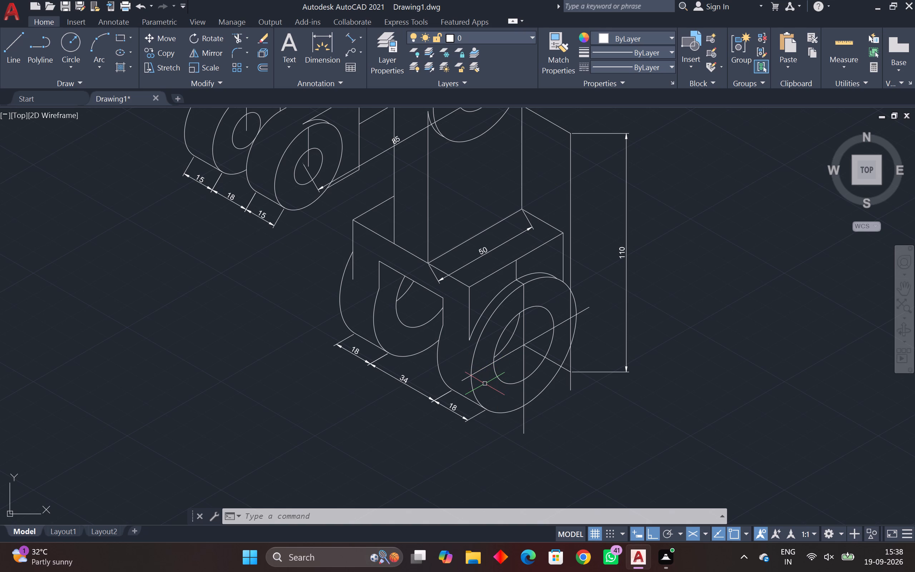
# Oblique the 15, 18 and 15 width dimensions of the upper fork so their extension lines run parallel to the arm's long slanted edges.
pyautogui.scroll(-1, 488, 379)
pyautogui.moveTo(488, 379); pyautogui.dragTo(524, 353, button='middle')
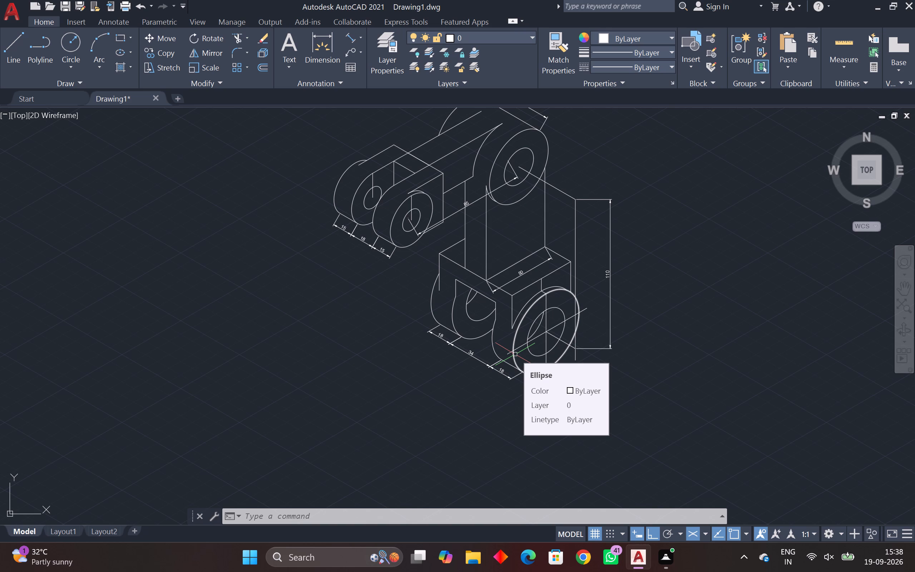
pyautogui.moveTo(512, 362); pyautogui.dragTo(563, 297, button='middle')
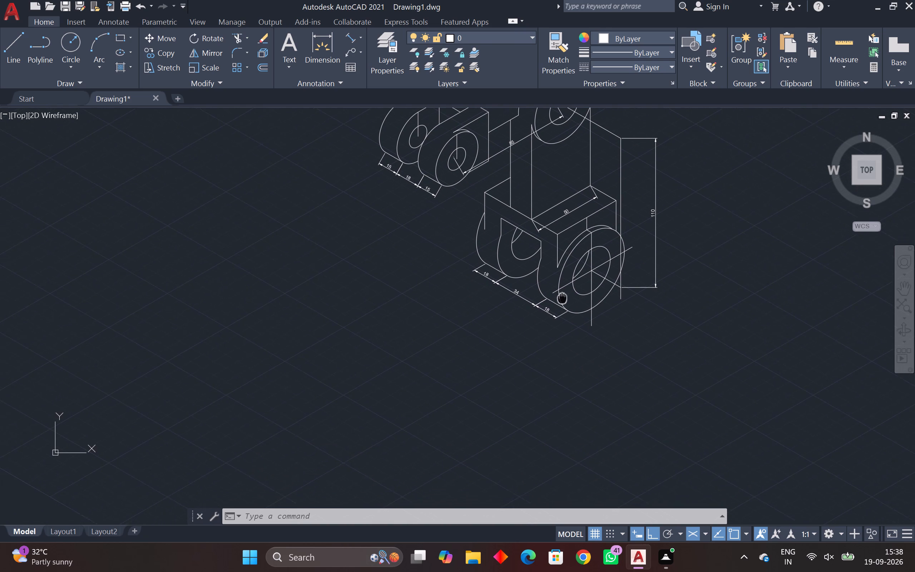
pyautogui.moveTo(563, 297); pyautogui.dragTo(563, 296, button='middle')
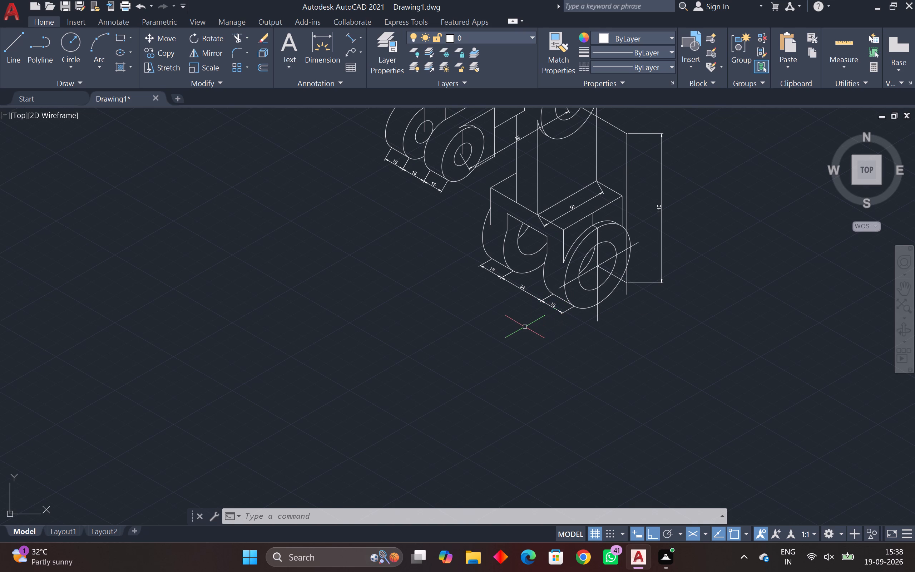
pyautogui.moveTo(521, 330); pyautogui.dragTo(589, 399, button='middle')
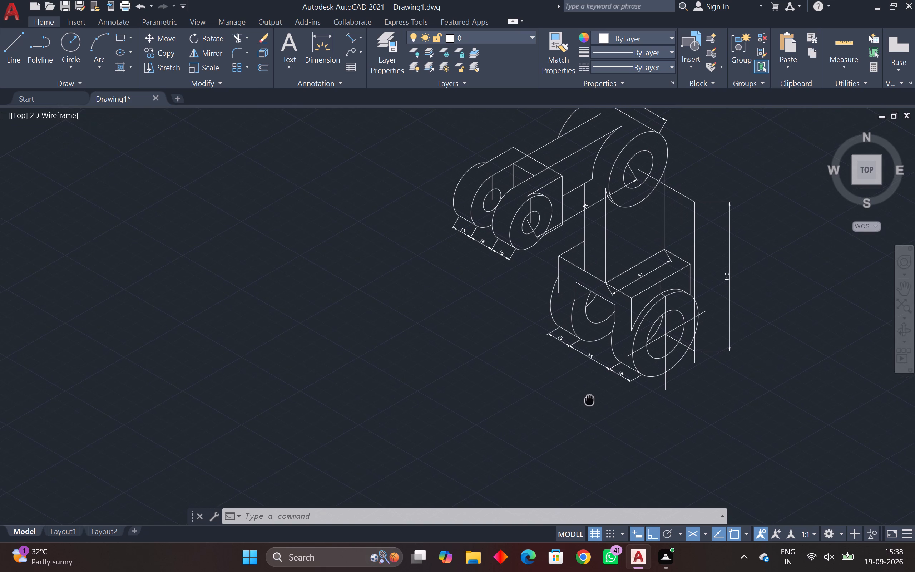
pyautogui.moveTo(589, 399); pyautogui.dragTo(590, 404, button='middle')
pyautogui.scroll(1, 514, 310)
pyautogui.moveTo(514, 310); pyautogui.dragTo(517, 344, button='middle')
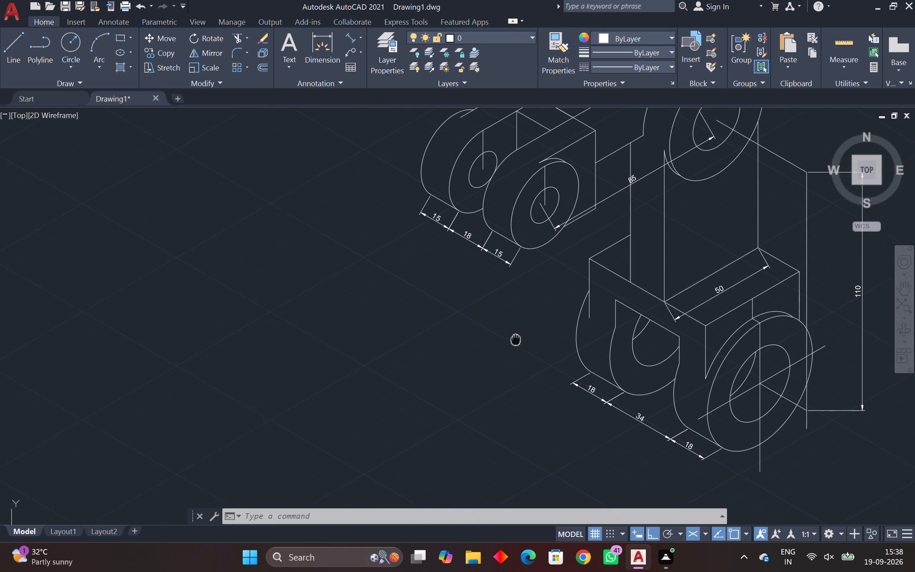
pyautogui.moveTo(517, 344); pyautogui.dragTo(521, 356, button='middle')
pyautogui.press('space')
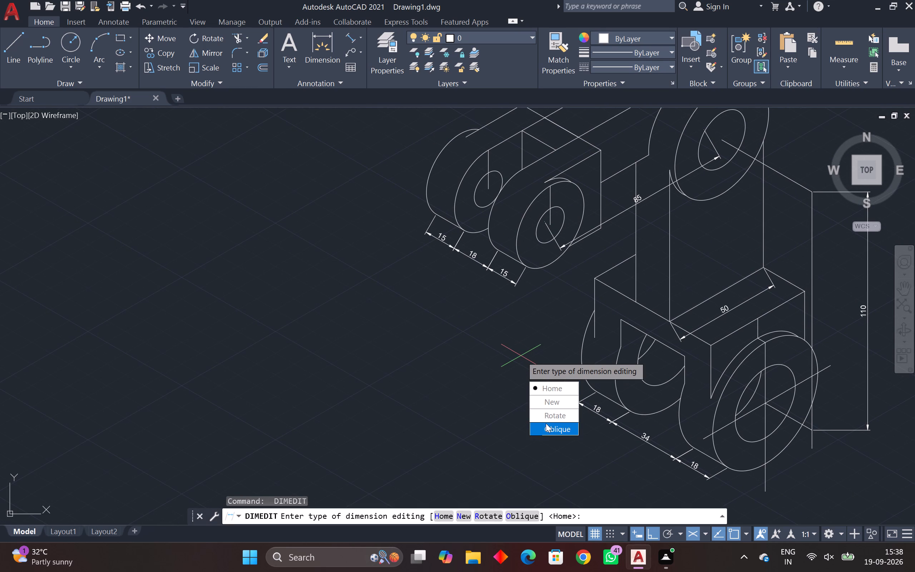
pyautogui.moveTo(550, 428); pyautogui.dragTo(521, 356)
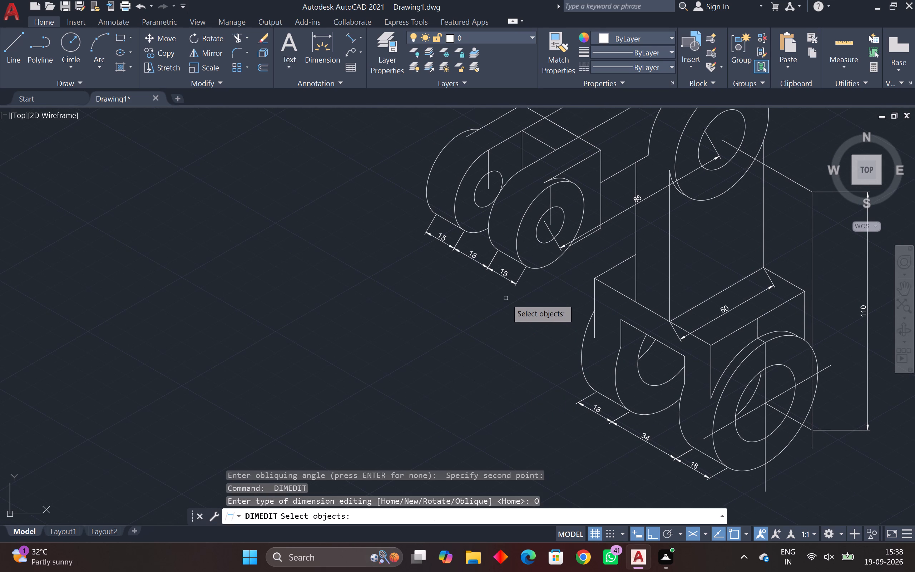
pyautogui.click(504, 278)
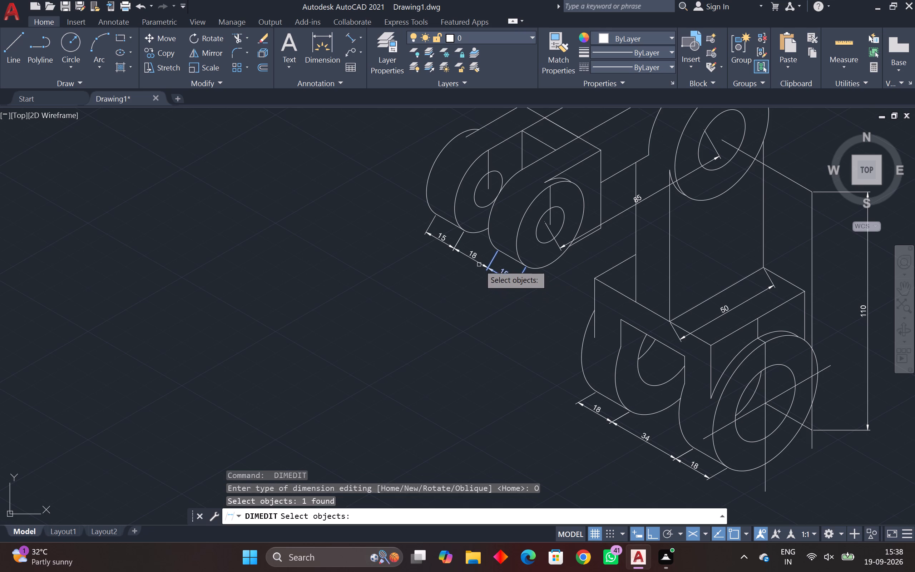
pyautogui.click(479, 263)
pyautogui.click(453, 246)
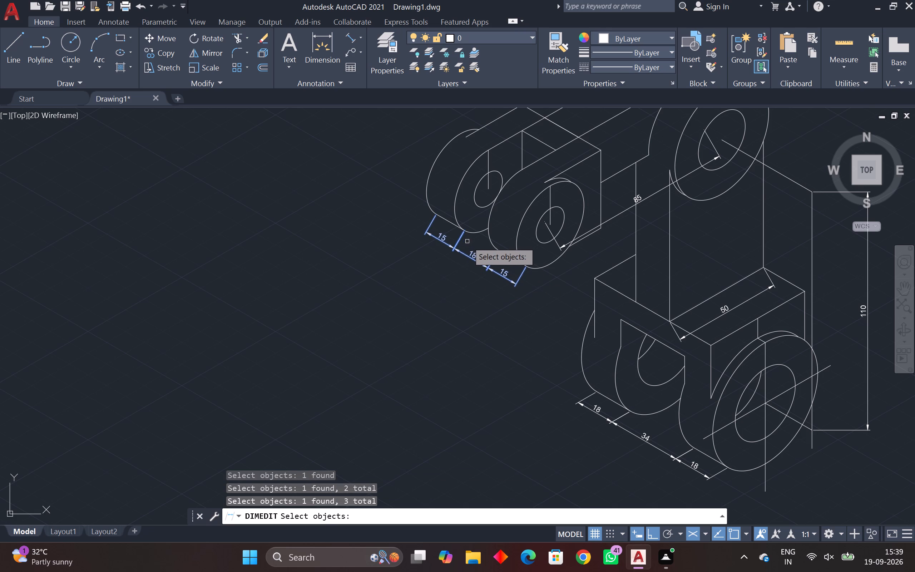
pyautogui.press('space')
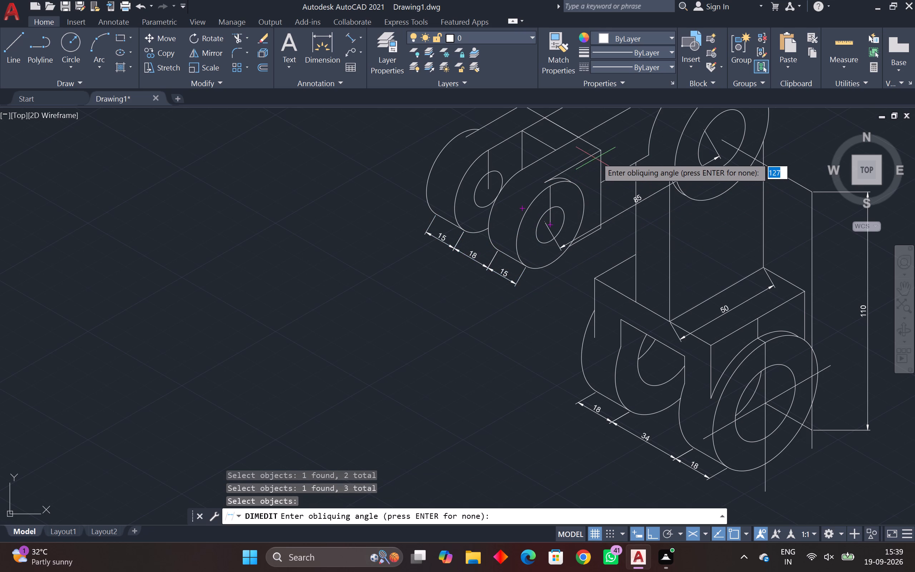
pyautogui.click(600, 153)
pyautogui.click(411, 255)
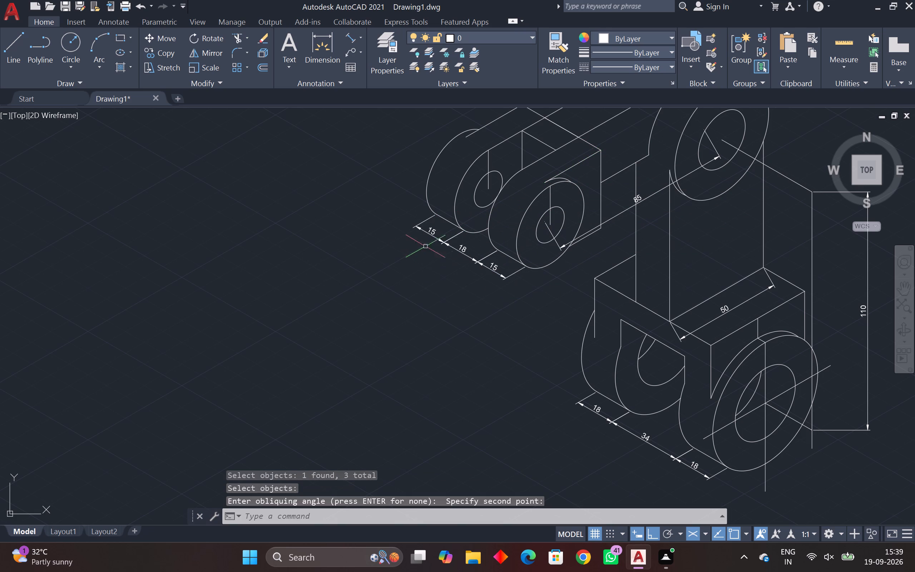
pyautogui.press('Escape')
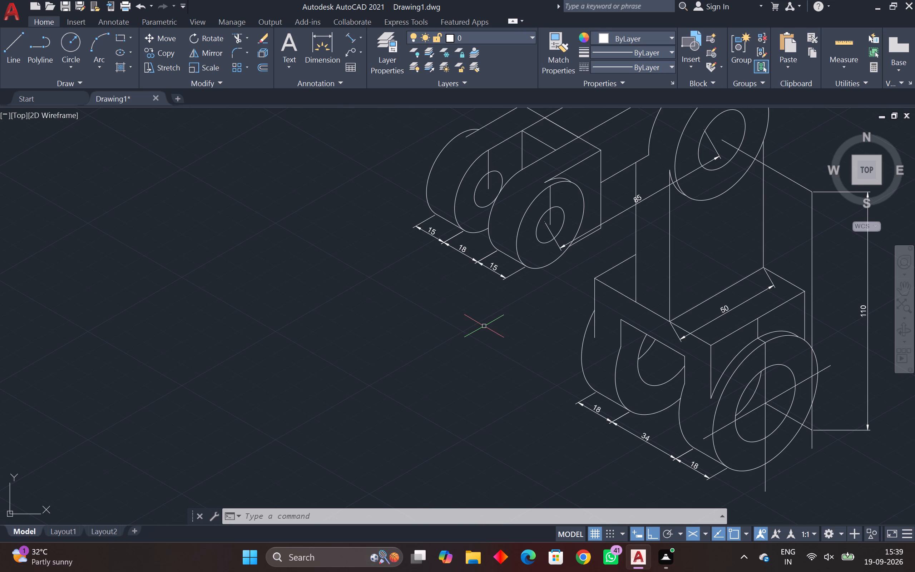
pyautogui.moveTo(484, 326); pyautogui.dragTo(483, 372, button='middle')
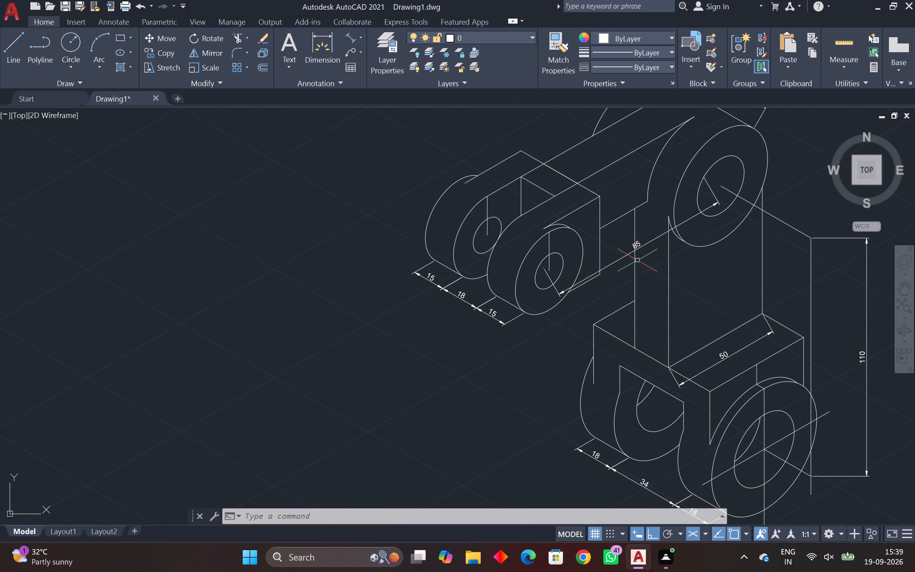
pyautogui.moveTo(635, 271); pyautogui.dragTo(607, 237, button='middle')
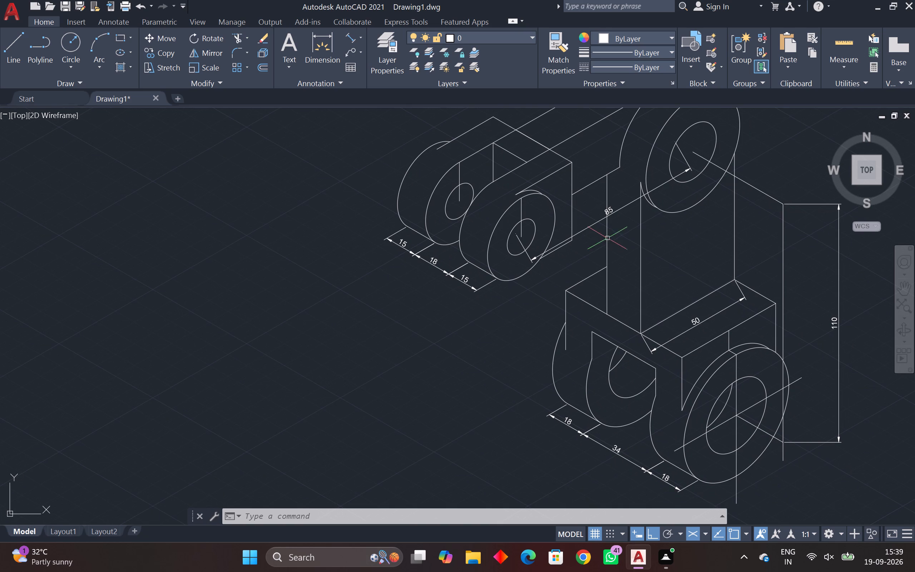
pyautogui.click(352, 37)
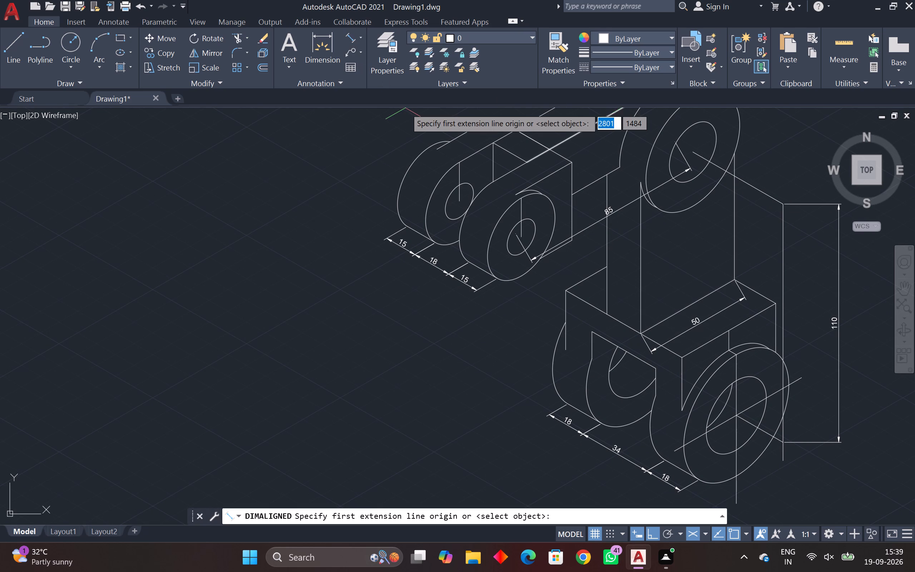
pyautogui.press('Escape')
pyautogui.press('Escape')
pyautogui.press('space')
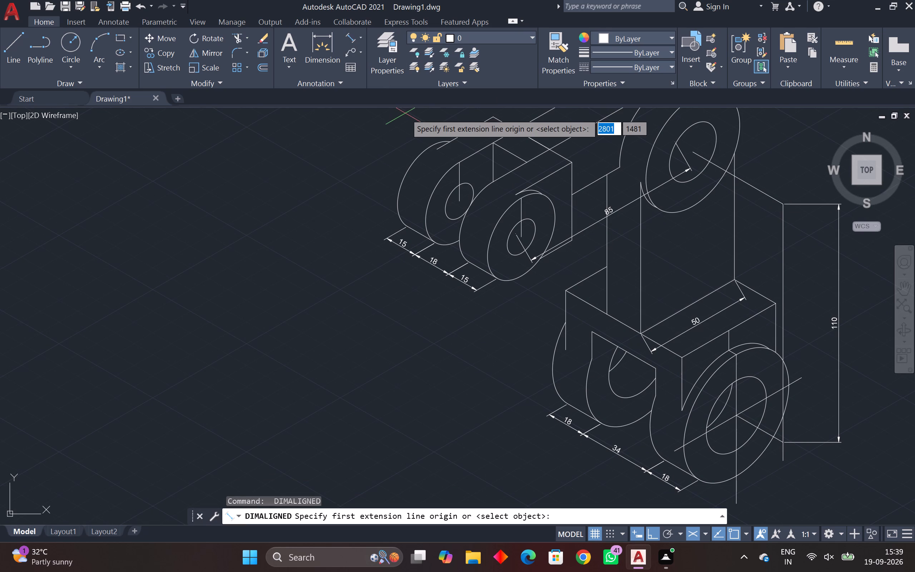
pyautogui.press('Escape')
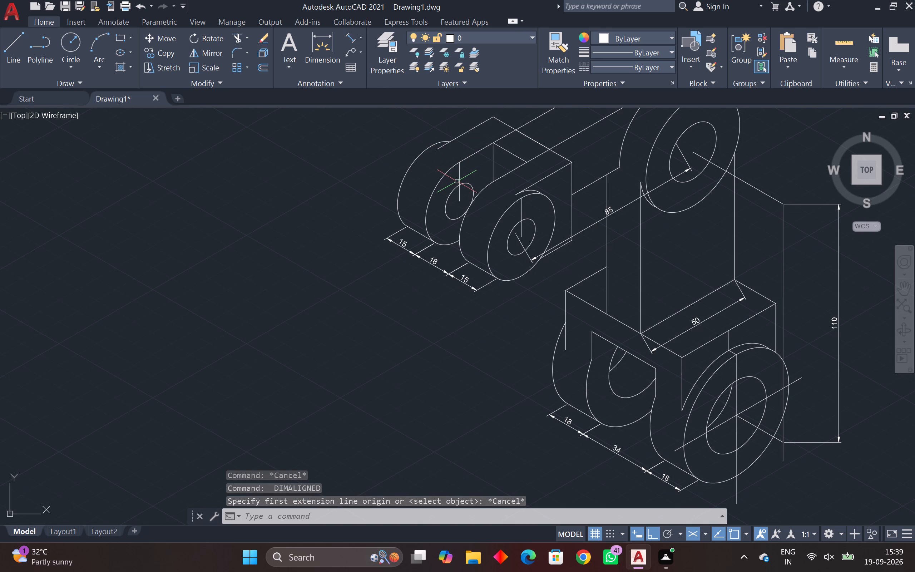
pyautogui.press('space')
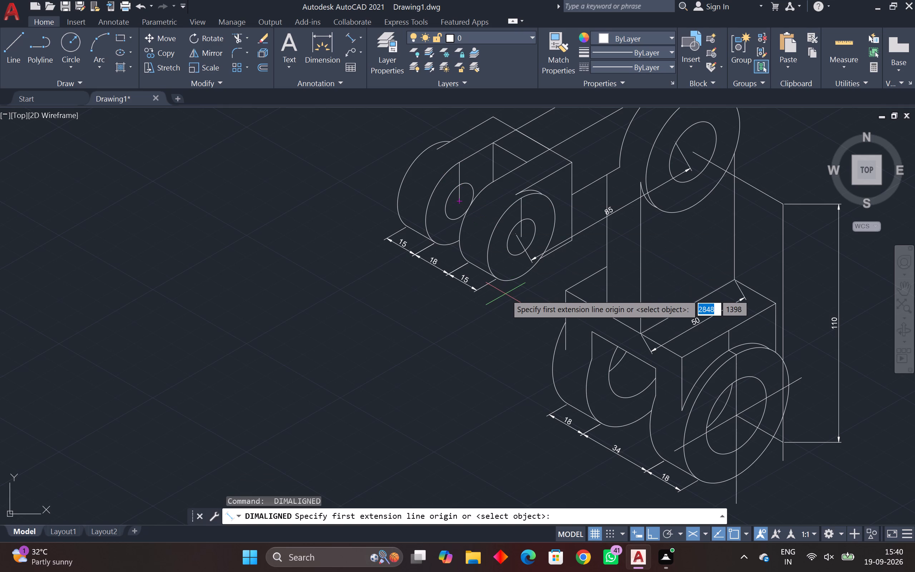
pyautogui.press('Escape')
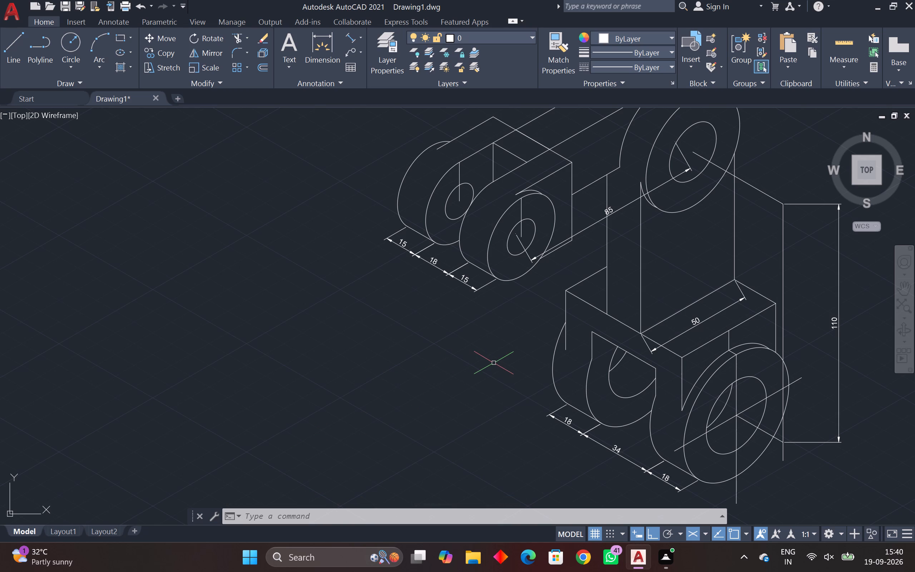
# Oblique the 110 hole-centre height dimension so its extension lines follow the 330° isometric direction from the hole centres.
pyautogui.write('dim')
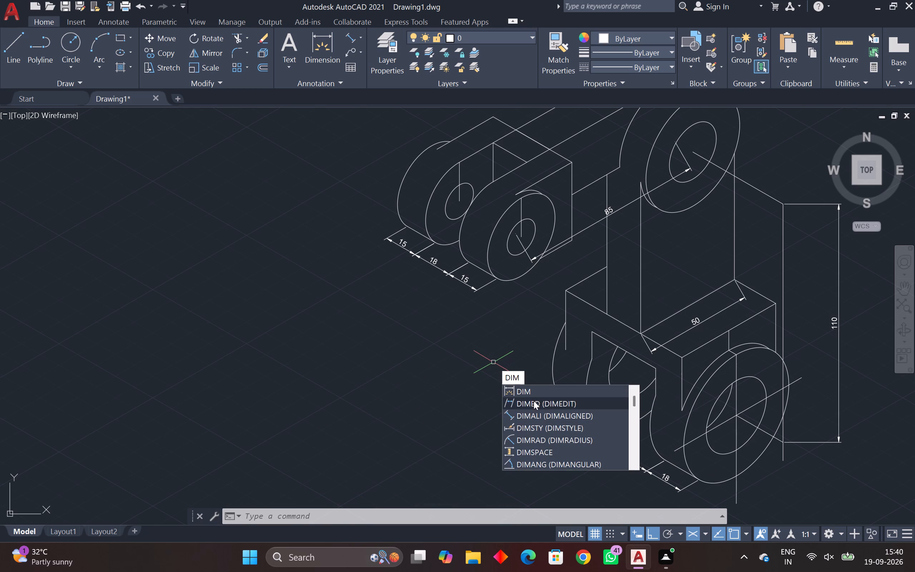
pyautogui.click(534, 401)
pyautogui.moveTo(529, 403); pyautogui.dragTo(352, 389, button='middle')
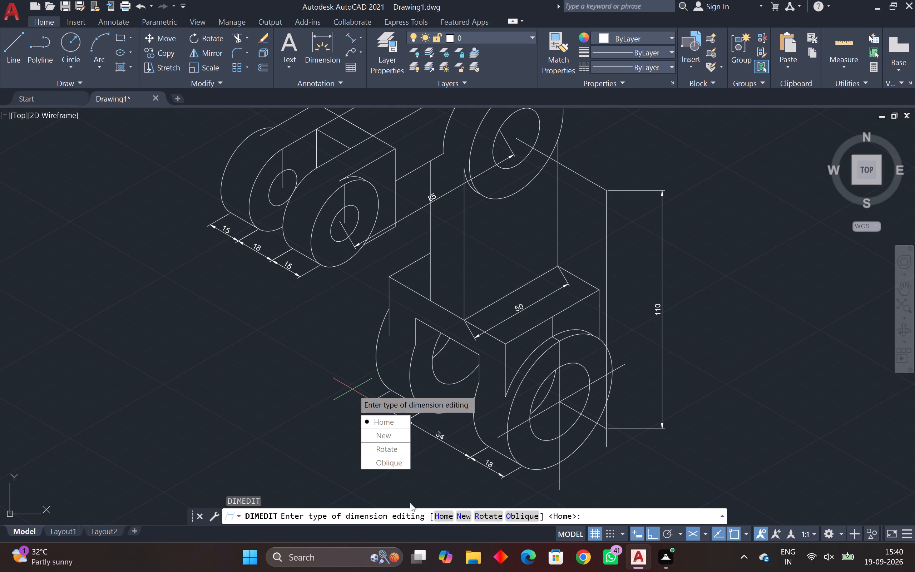
pyautogui.moveTo(395, 464); pyautogui.dragTo(529, 403)
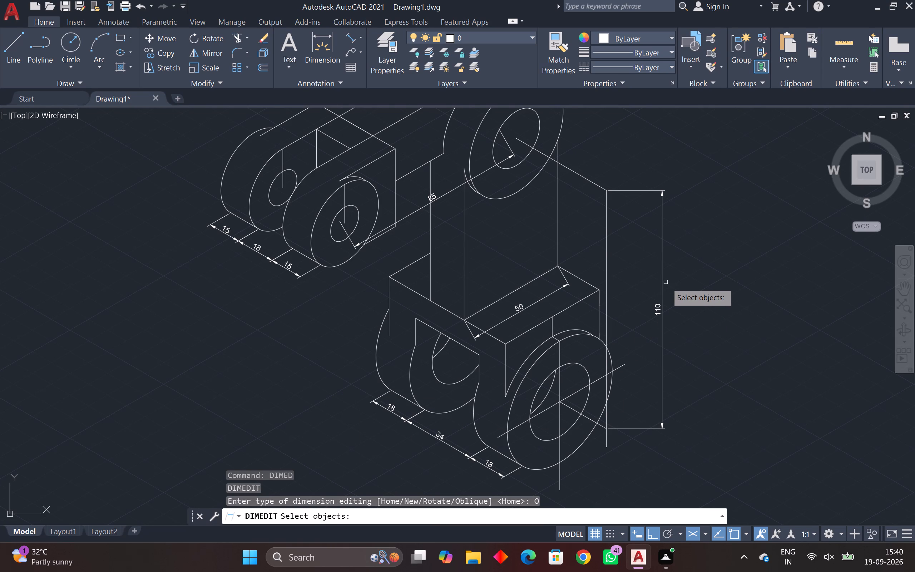
pyautogui.click(662, 280)
pyautogui.press('space')
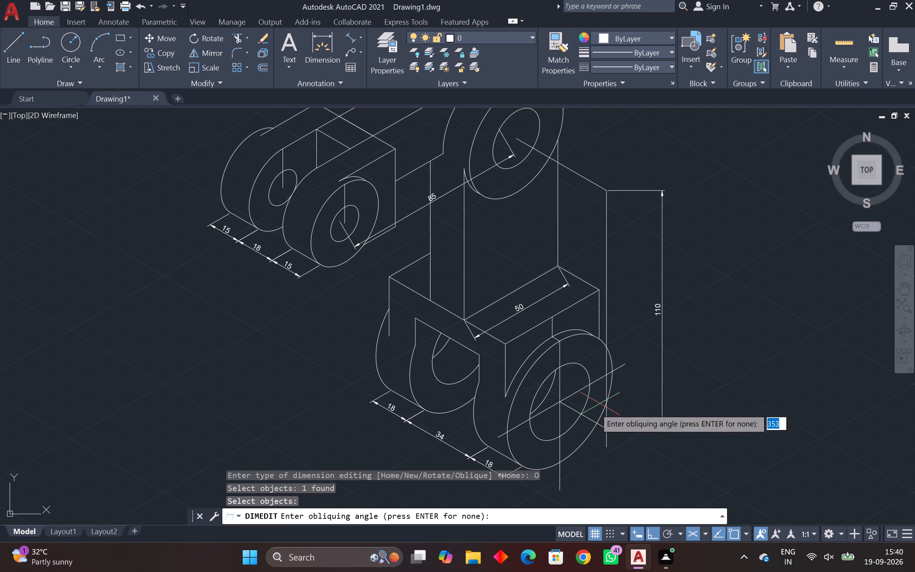
pyautogui.click(431, 299)
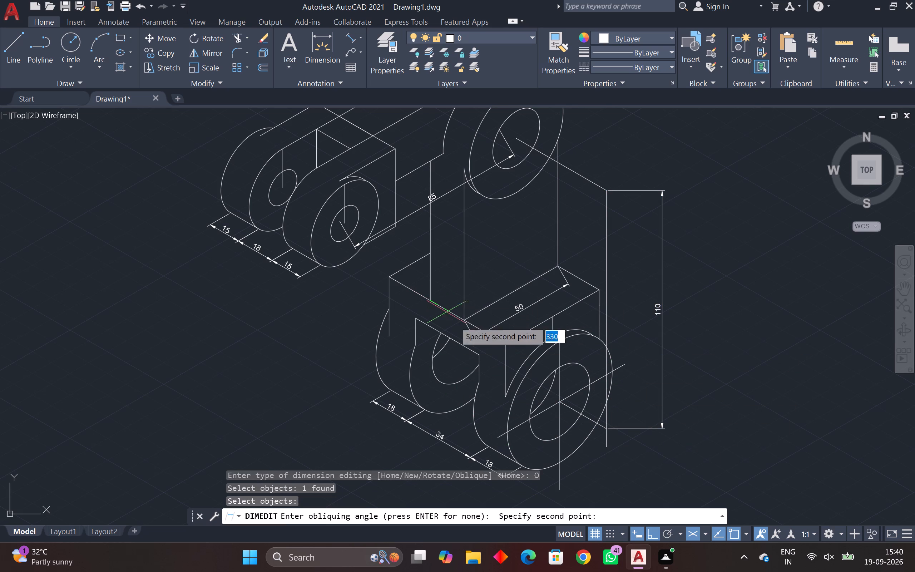
pyautogui.click(704, 386)
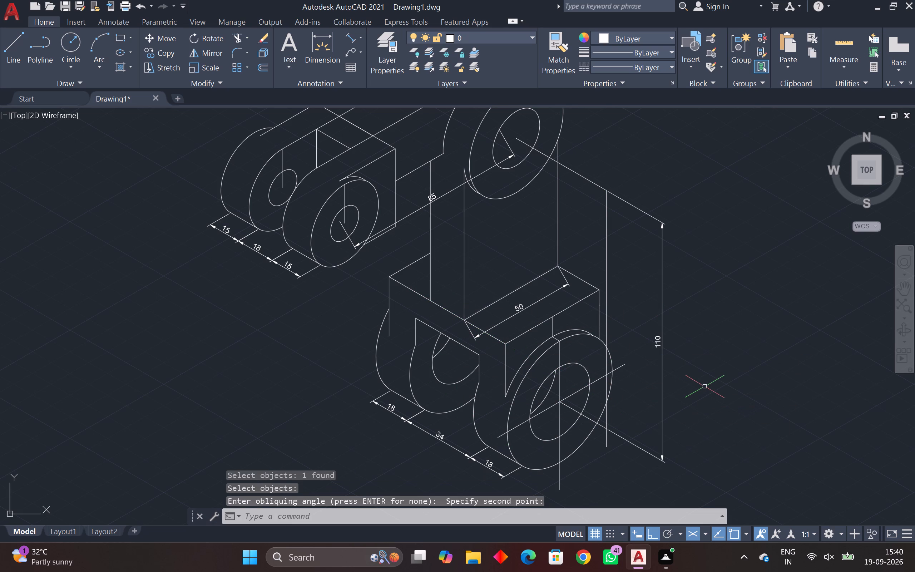
pyautogui.press('Escape')
pyautogui.press('Escape')
pyautogui.press('Escape')
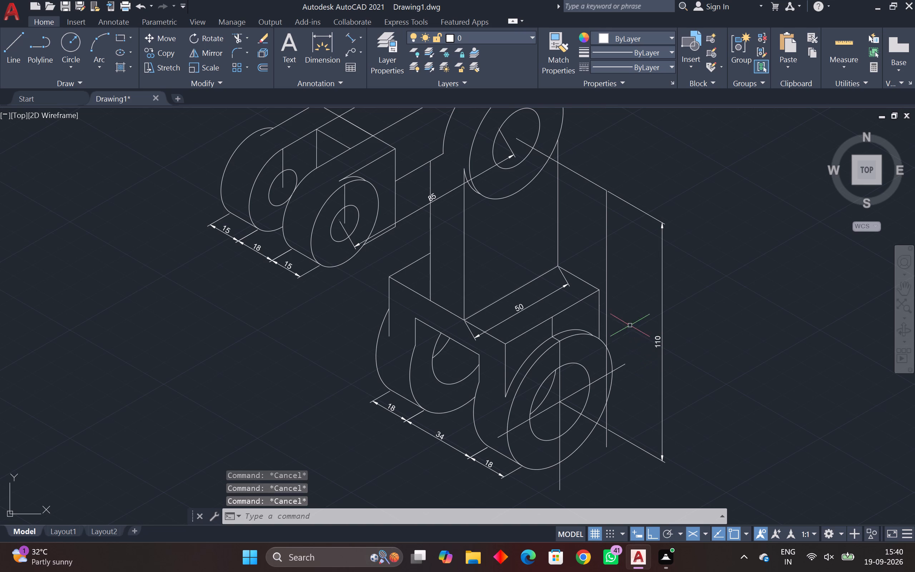
# Delete the vertical construction line between the lower lug and the 110 height dimension.
pyautogui.click(616, 268)
pyautogui.click(603, 261)
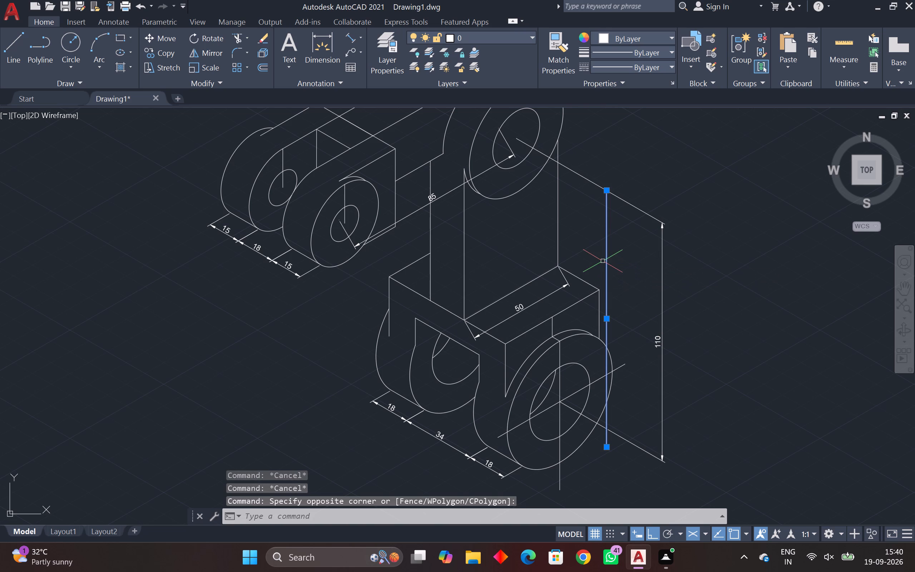
pyautogui.press('Delete')
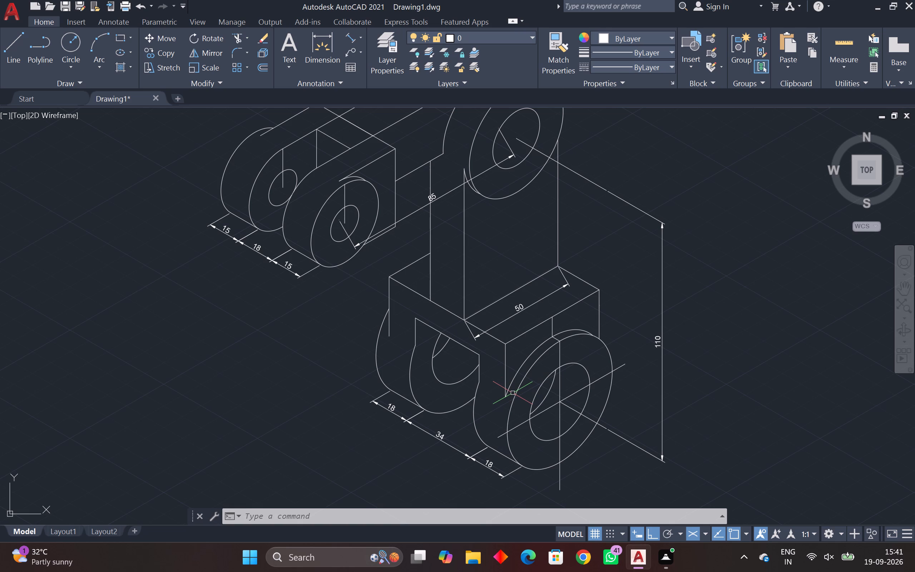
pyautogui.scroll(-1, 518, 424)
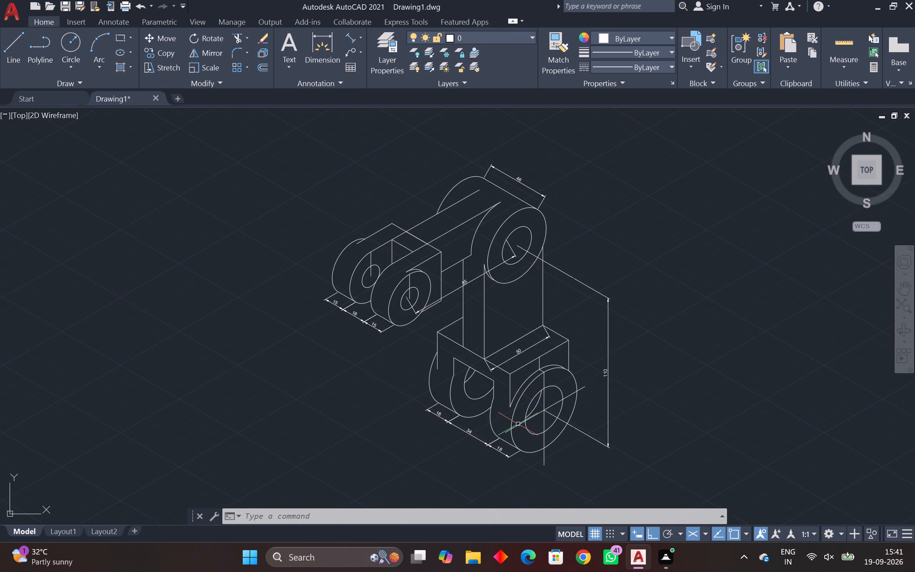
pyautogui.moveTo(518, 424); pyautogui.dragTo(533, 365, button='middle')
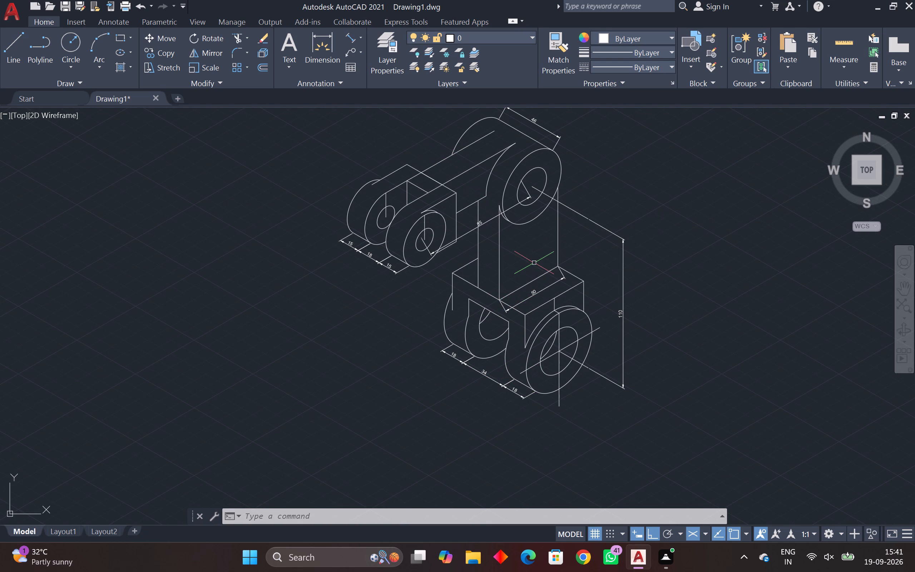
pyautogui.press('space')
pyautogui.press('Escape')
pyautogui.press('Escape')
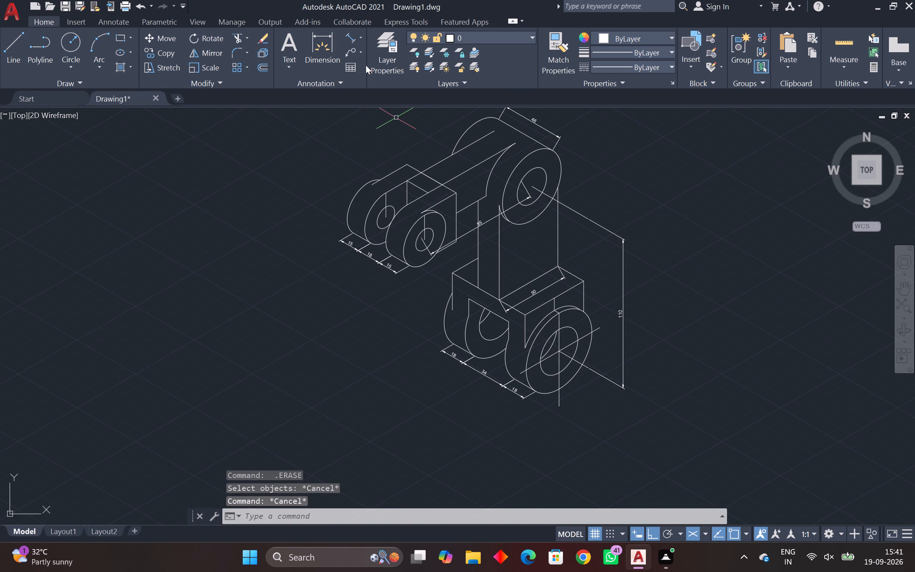
# Oblique the 50 dimension on the lower block's top face so its extension lines run parallel to the block's width edge.
pyautogui.write('dim')
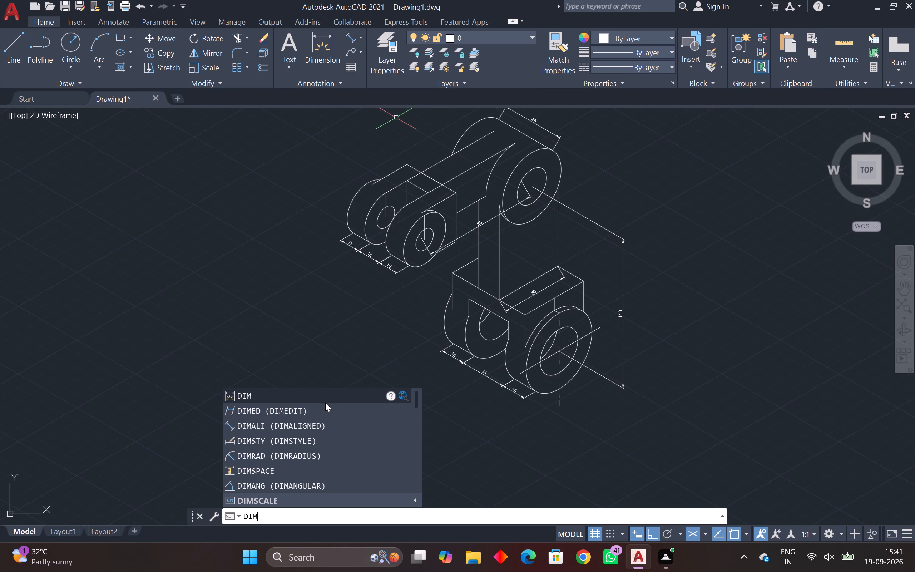
pyautogui.click(289, 415)
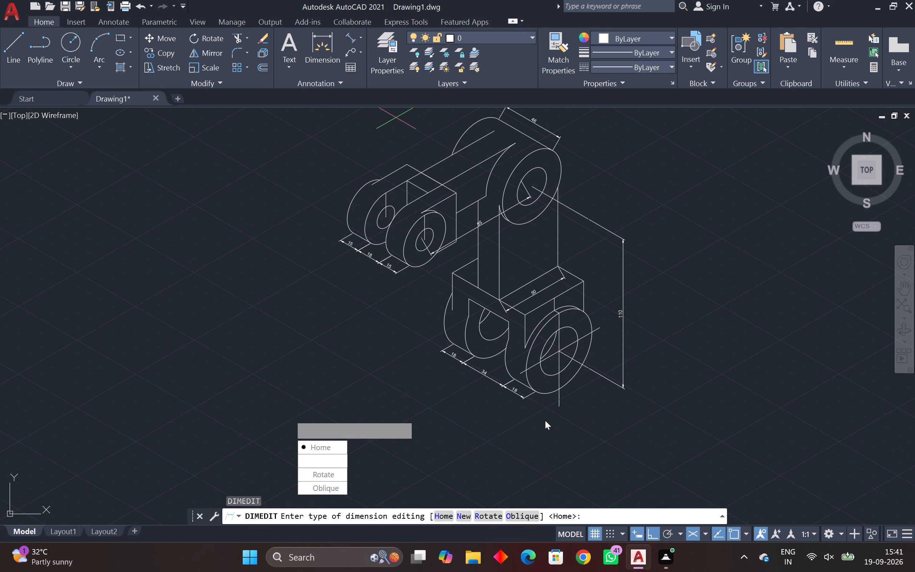
pyautogui.moveTo(334, 484); pyautogui.dragTo(290, 415)
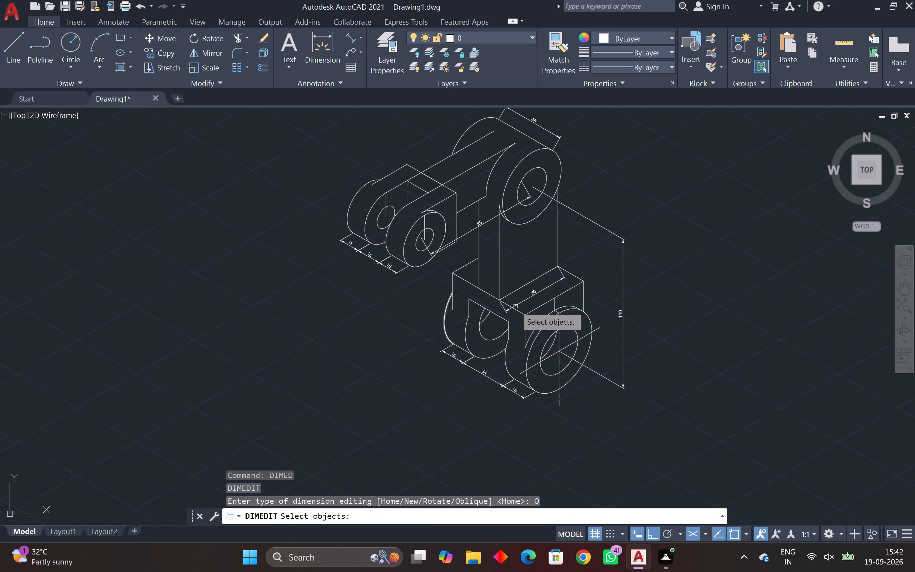
pyautogui.click(528, 299)
pyautogui.press('space')
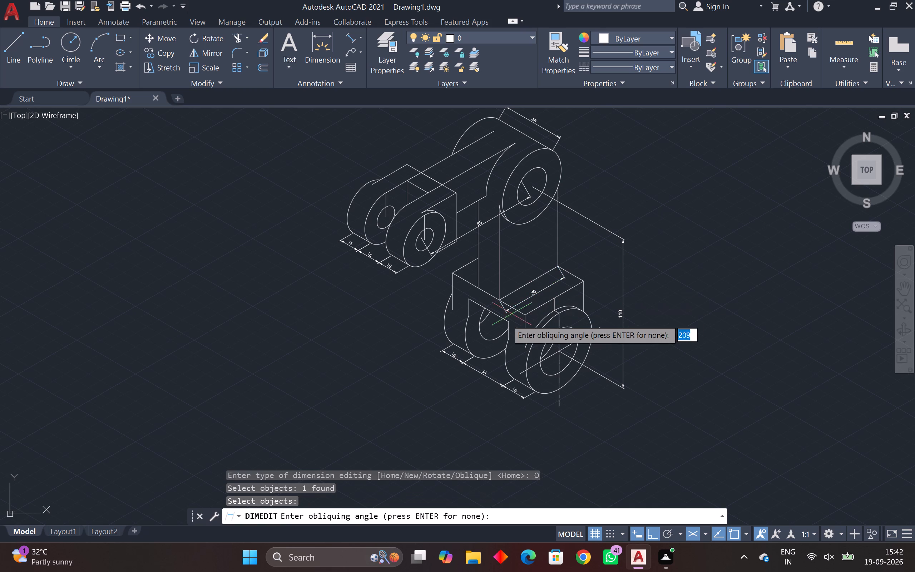
pyautogui.moveTo(499, 302); pyautogui.dragTo(510, 309)
pyautogui.click(616, 350)
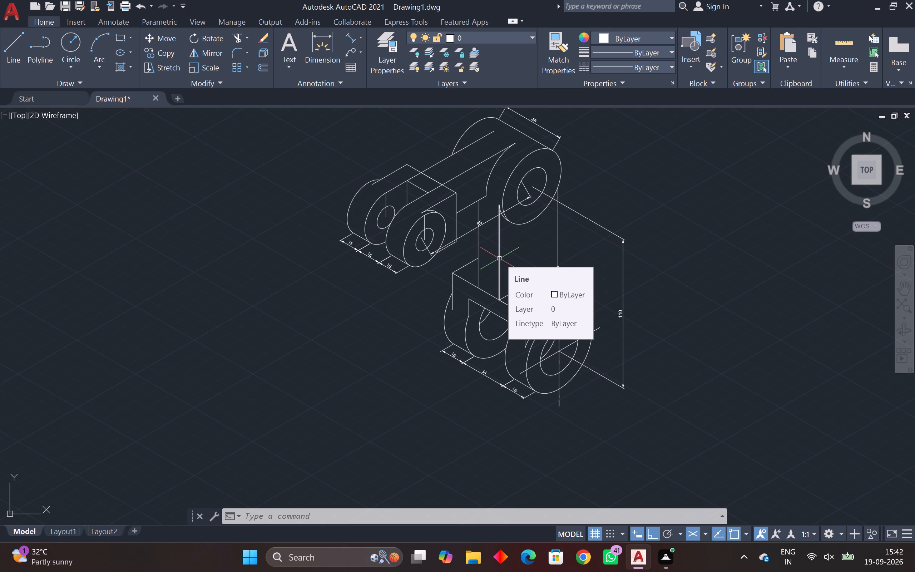
# Oblique the 85 hole-centre dimension along the arm so its extension lines run parallel to the lower block's width edge.
pyautogui.press('space')
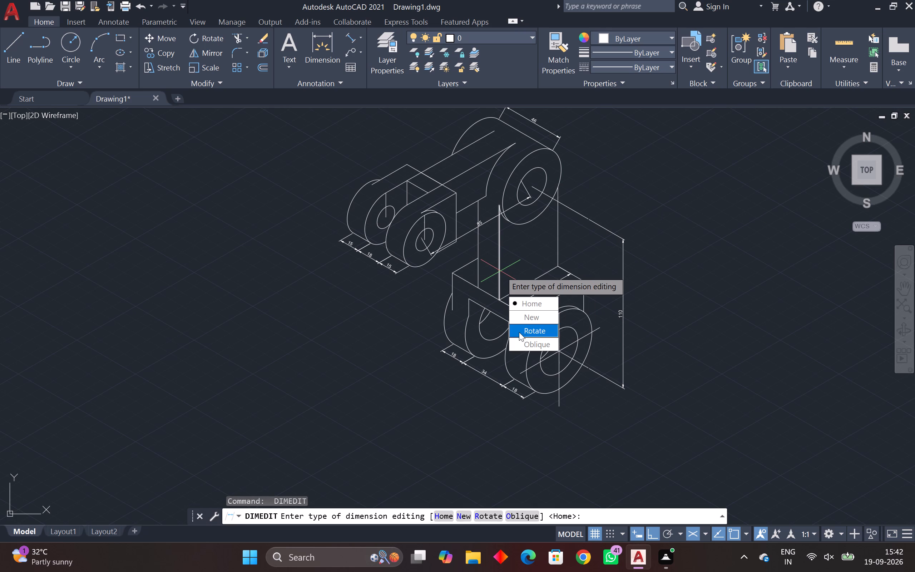
pyautogui.moveTo(526, 344); pyautogui.dragTo(500, 271)
pyautogui.click(465, 235)
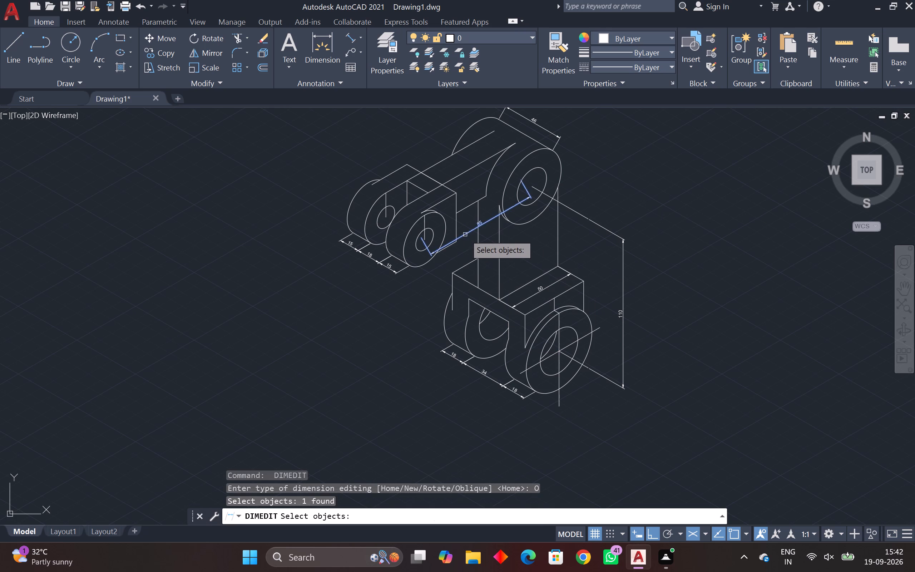
pyautogui.press('space')
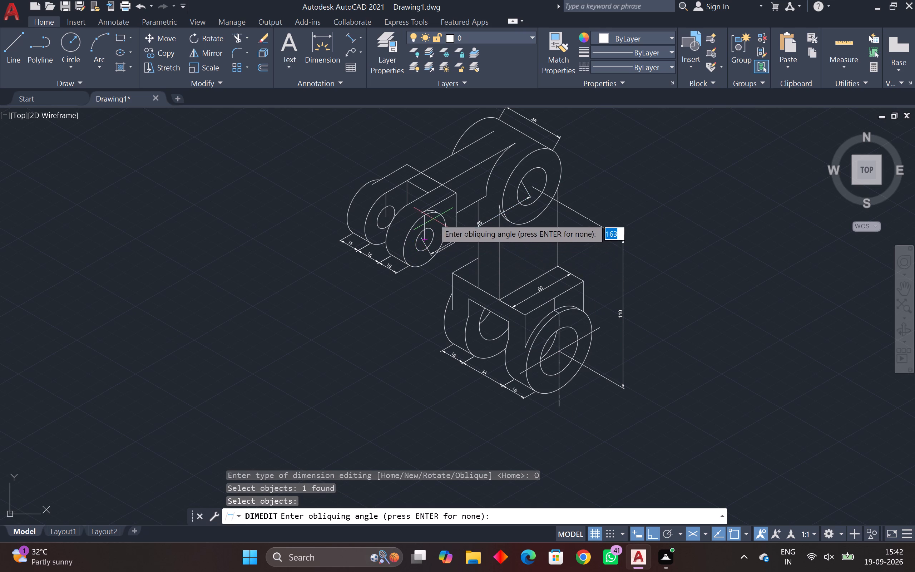
pyautogui.click(500, 302)
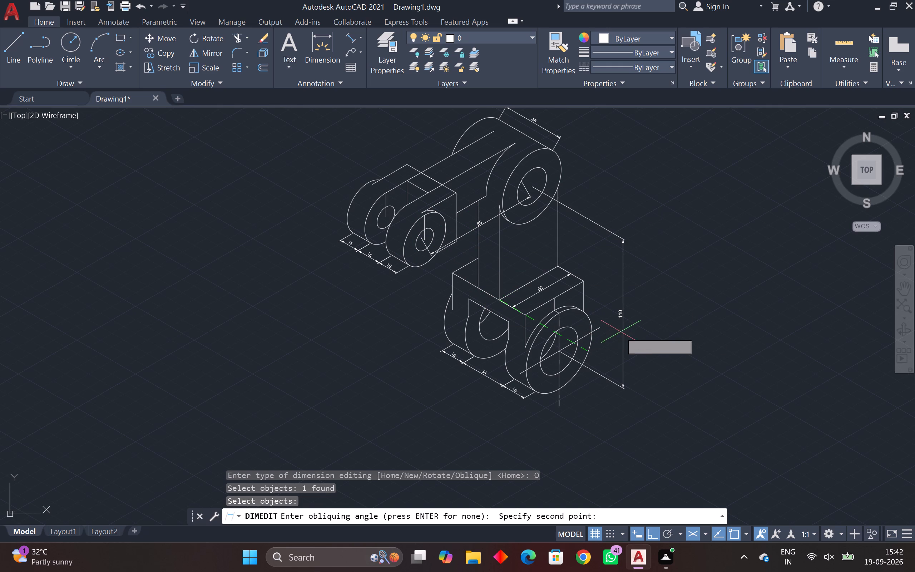
pyautogui.click(645, 332)
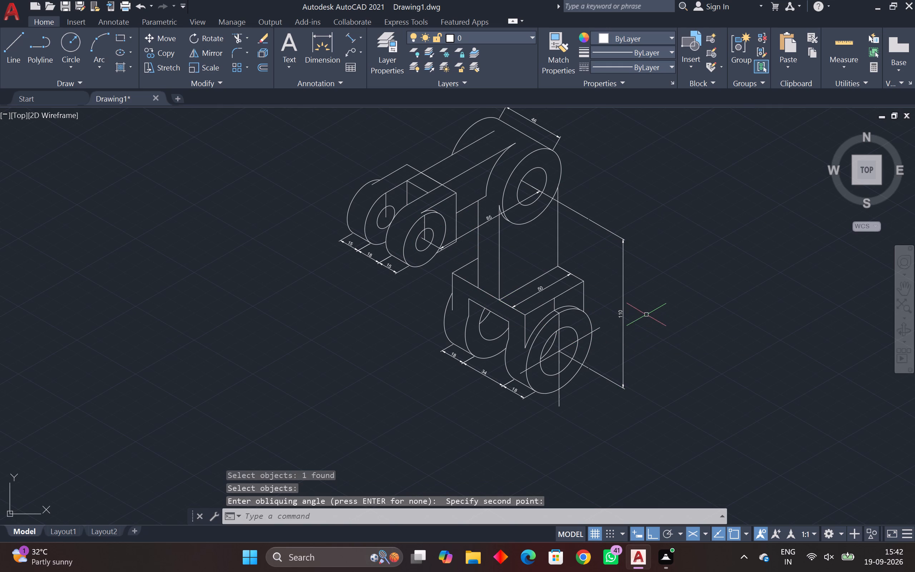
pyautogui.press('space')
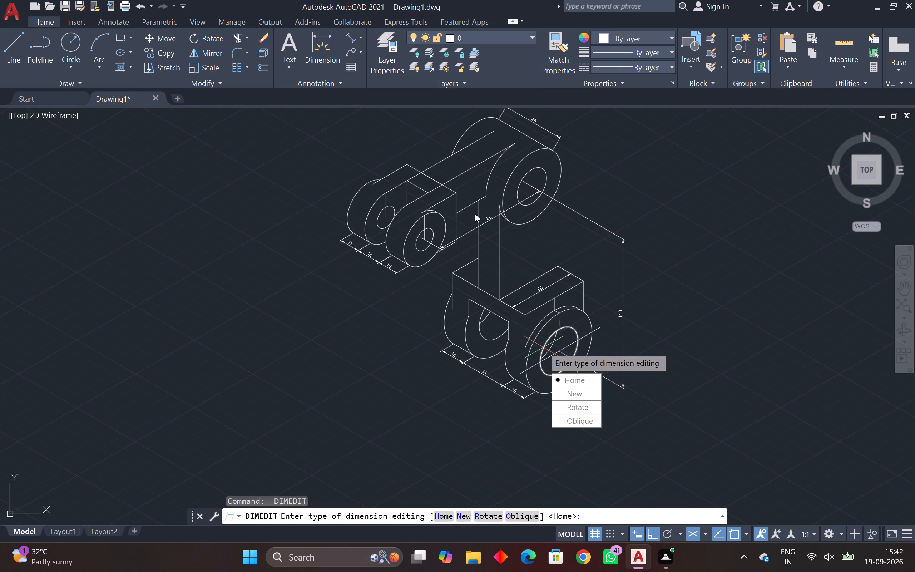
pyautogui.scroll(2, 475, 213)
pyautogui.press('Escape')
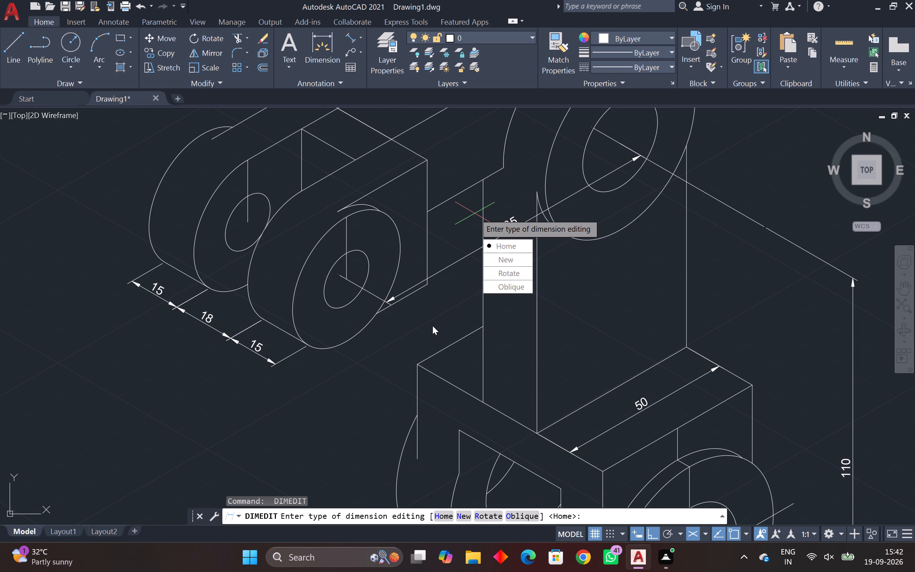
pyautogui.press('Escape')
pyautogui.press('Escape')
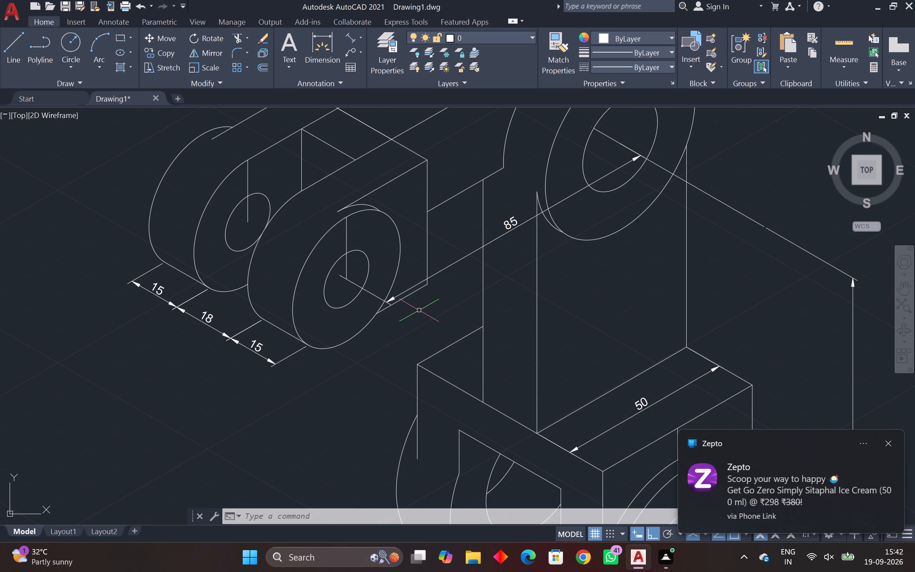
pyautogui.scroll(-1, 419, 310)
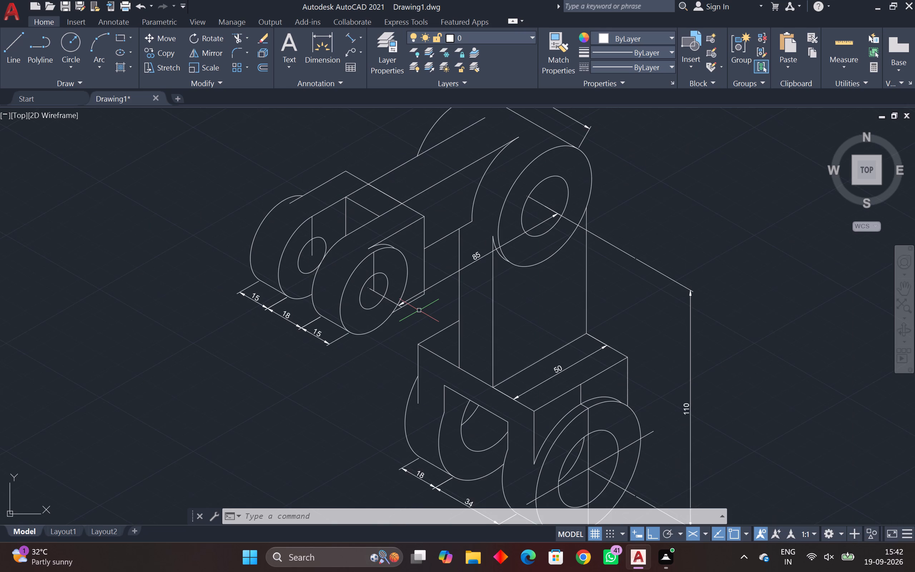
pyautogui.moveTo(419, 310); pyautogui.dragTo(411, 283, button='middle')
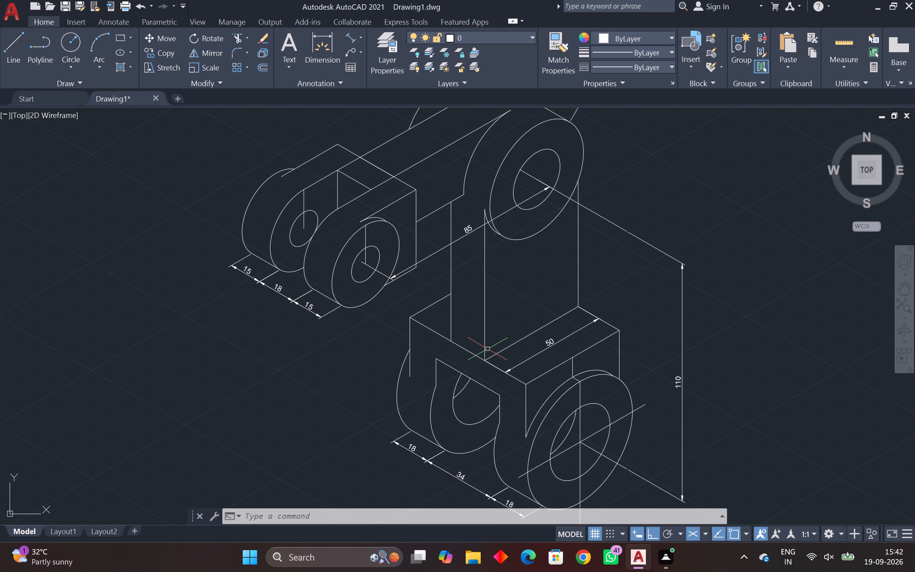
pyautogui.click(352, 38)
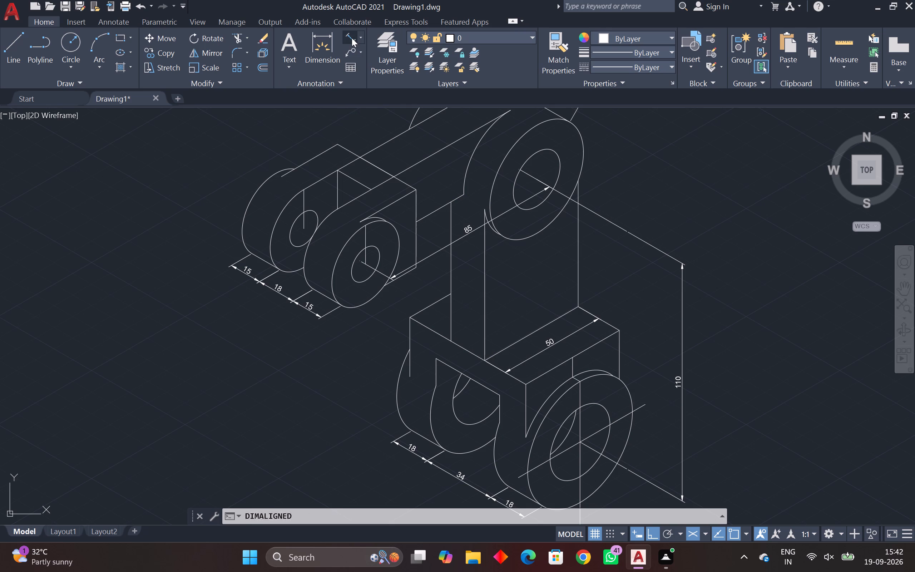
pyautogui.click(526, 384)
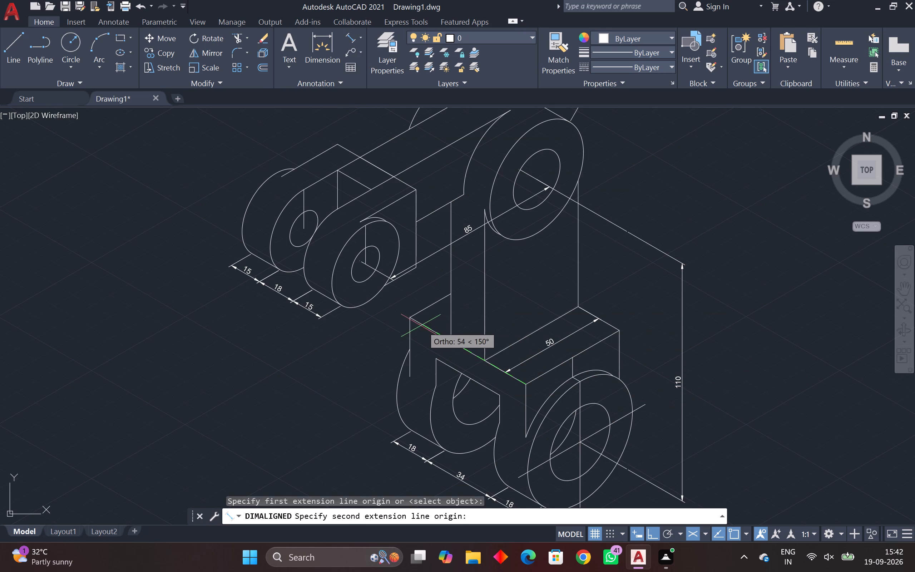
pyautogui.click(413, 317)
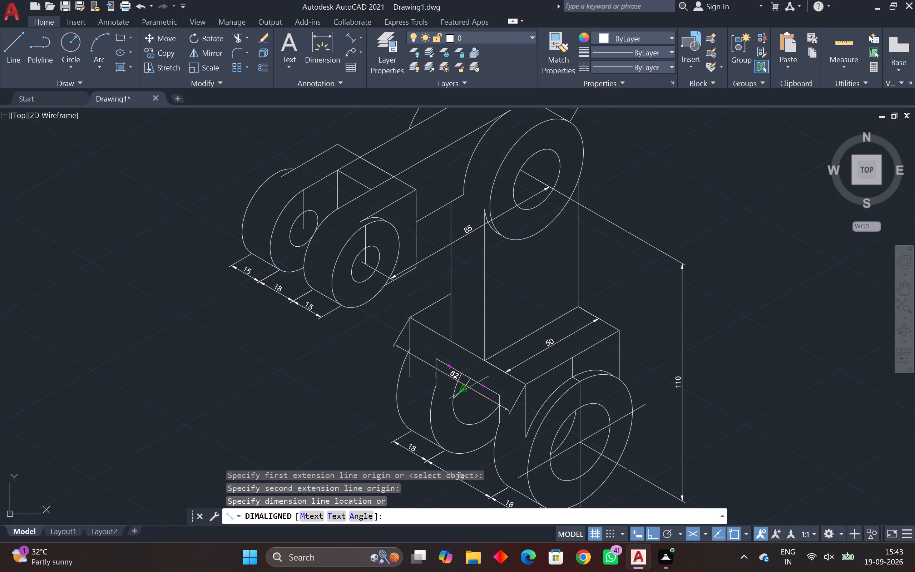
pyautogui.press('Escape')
# Add an aligned dimension along the lower block's top width edge, from its far corner to the upright's nearer vertical edge.
pyautogui.press('space')
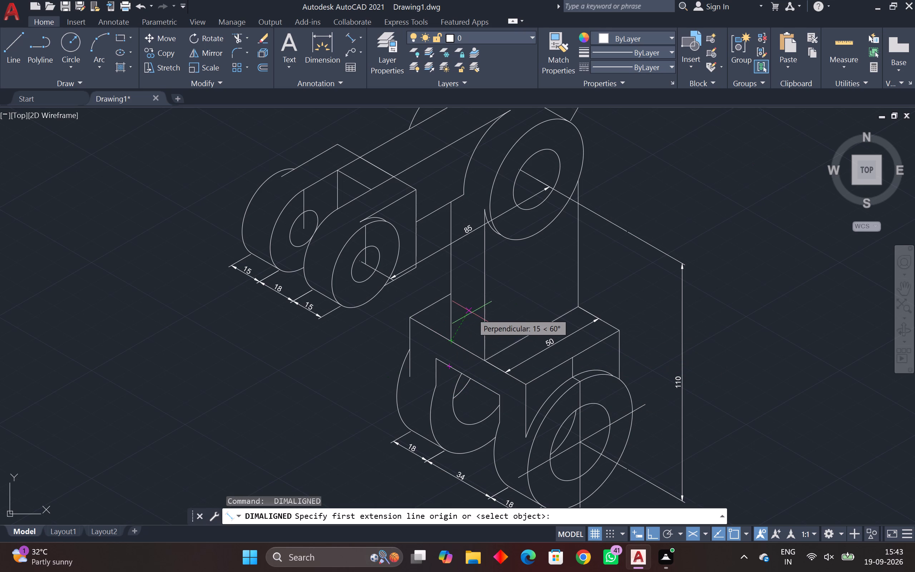
pyautogui.click(454, 344)
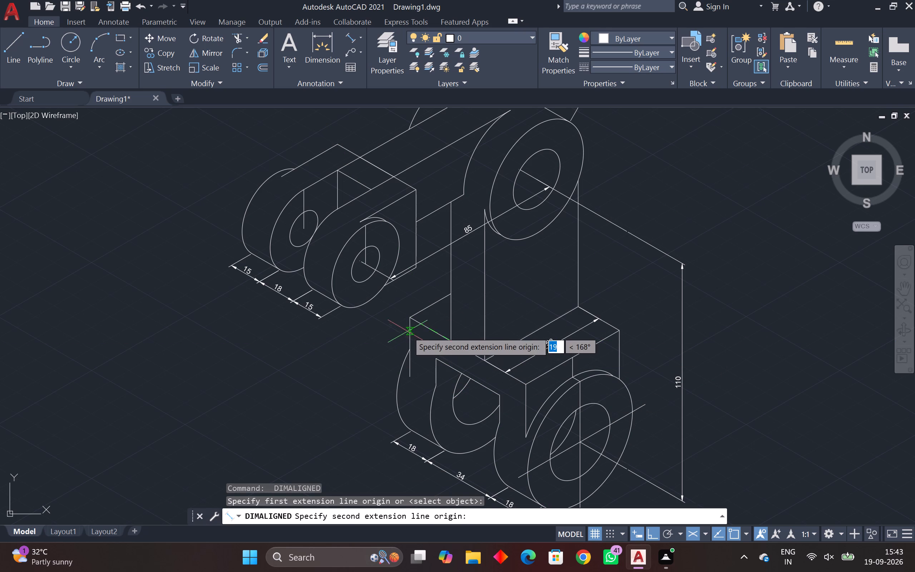
pyautogui.click(411, 318)
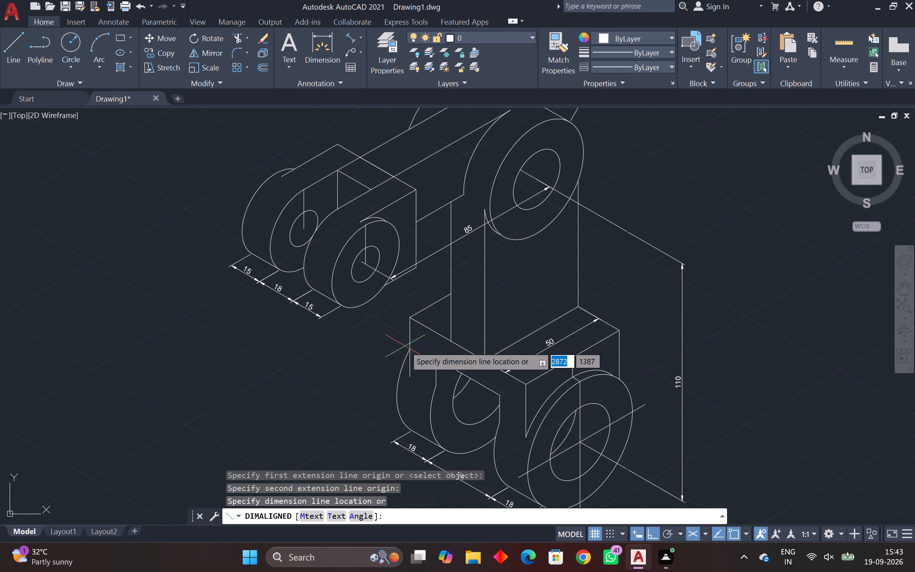
pyautogui.click(425, 344)
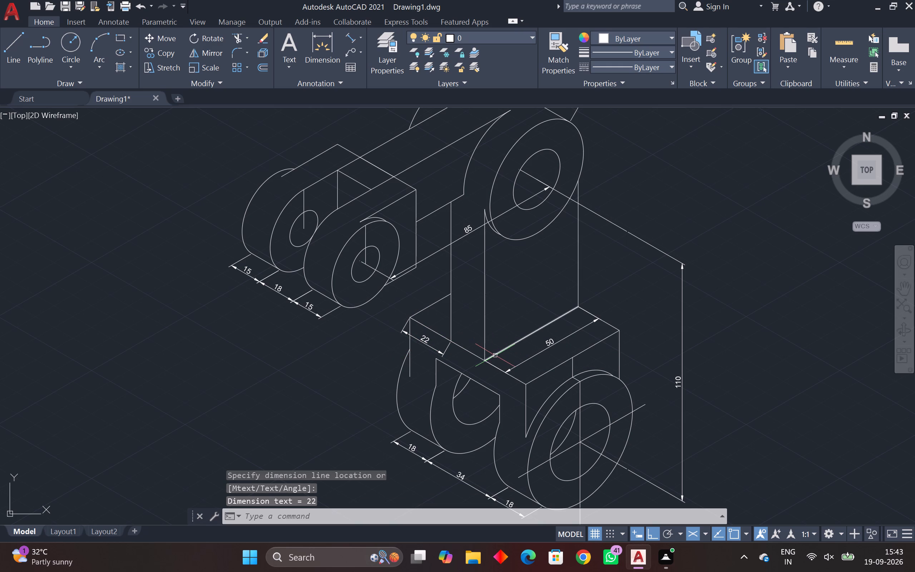
# Add an aligned dimension across the upright's thickness at its base, with its dimension line continuing from the 22 dimension.
pyautogui.press('space')
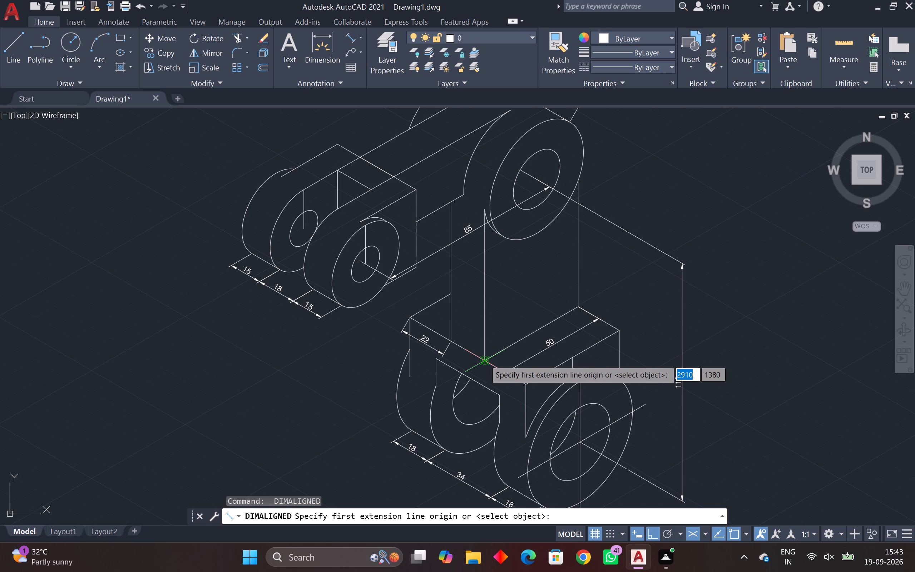
pyautogui.click(484, 362)
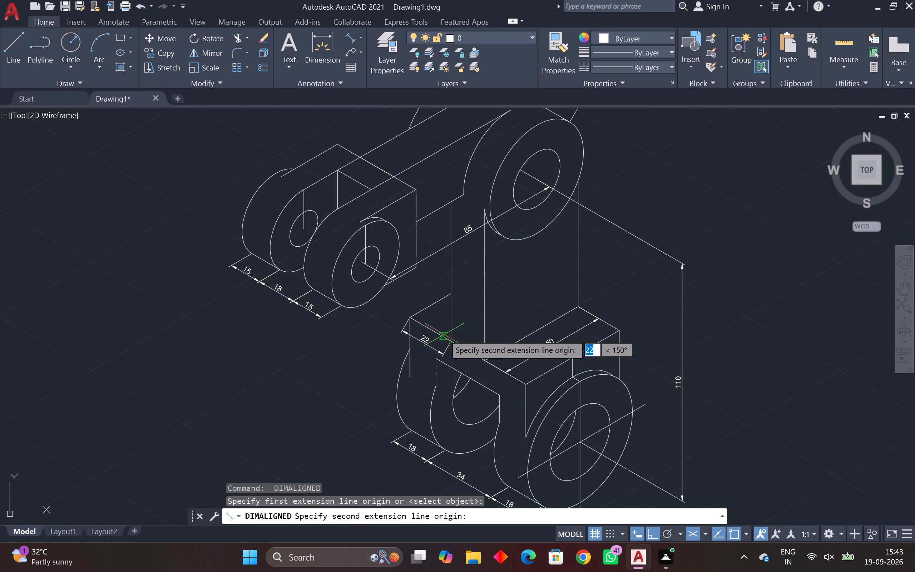
pyautogui.click(453, 342)
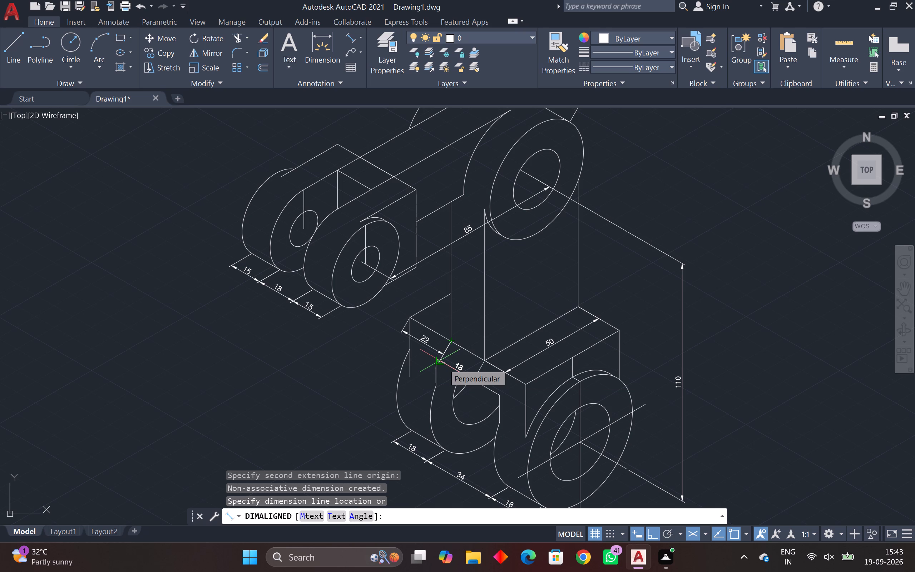
pyautogui.scroll(3, 442, 353)
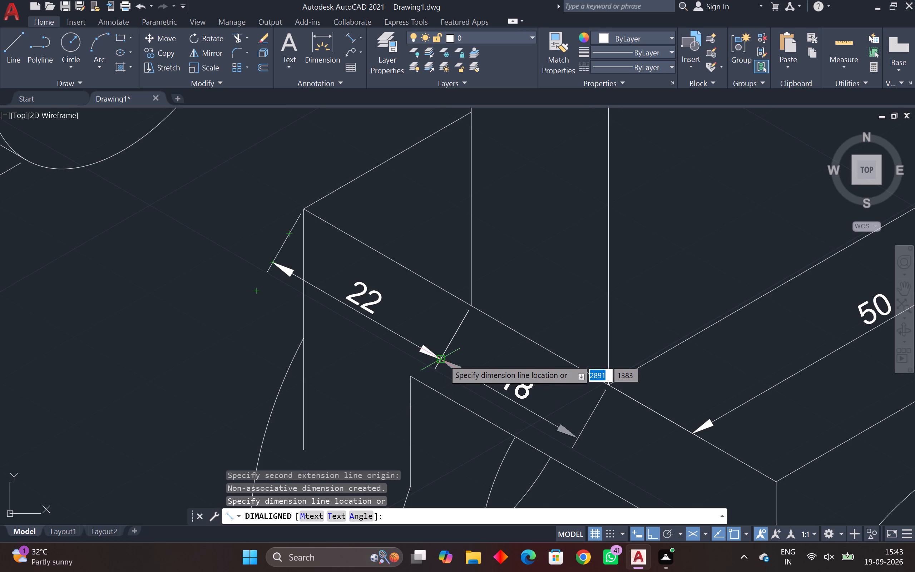
pyautogui.click(444, 360)
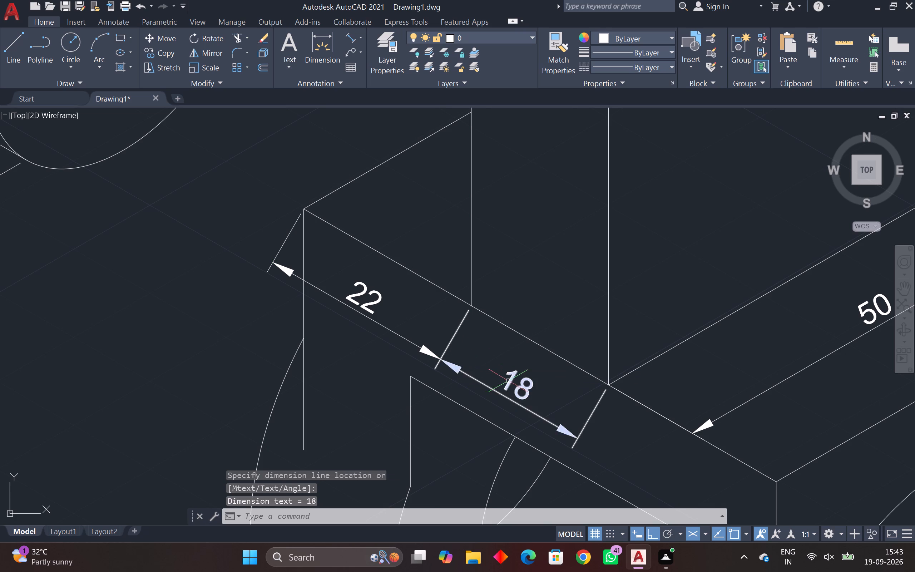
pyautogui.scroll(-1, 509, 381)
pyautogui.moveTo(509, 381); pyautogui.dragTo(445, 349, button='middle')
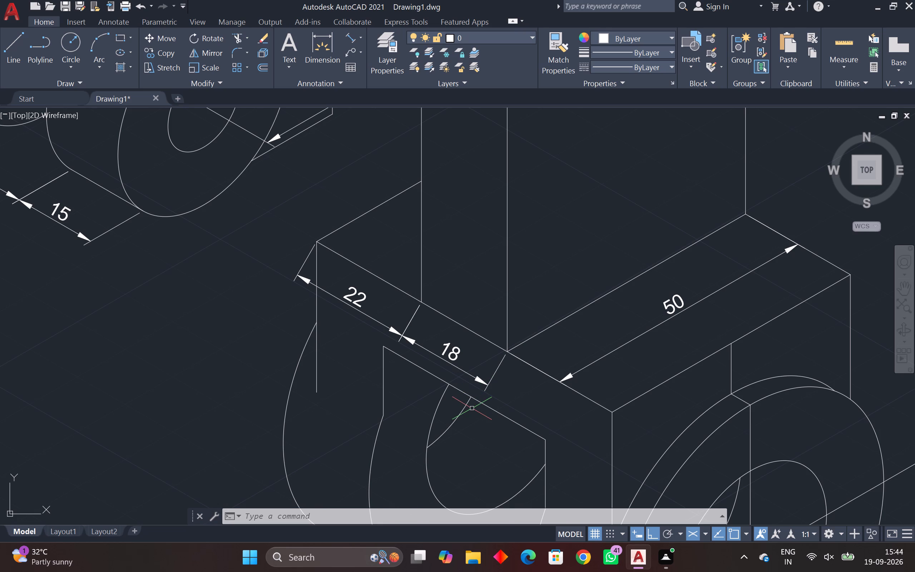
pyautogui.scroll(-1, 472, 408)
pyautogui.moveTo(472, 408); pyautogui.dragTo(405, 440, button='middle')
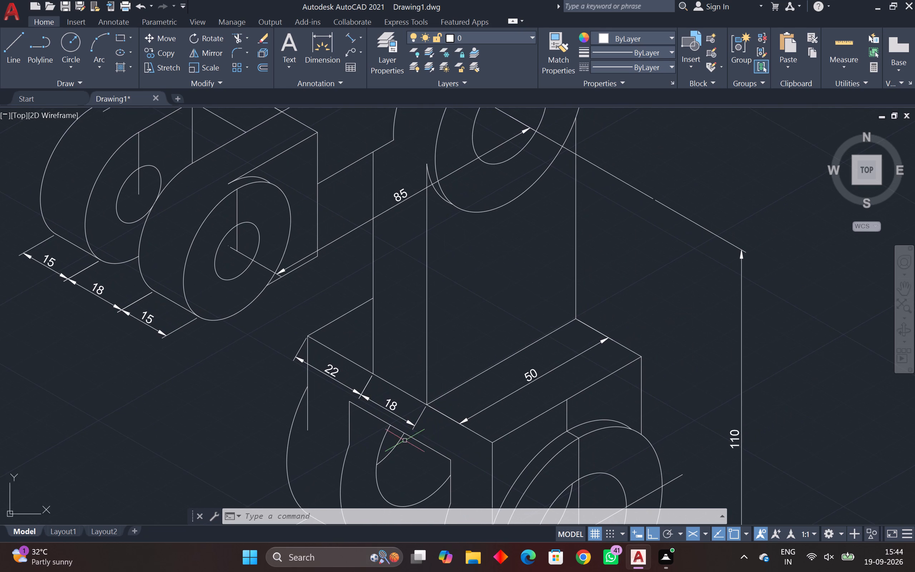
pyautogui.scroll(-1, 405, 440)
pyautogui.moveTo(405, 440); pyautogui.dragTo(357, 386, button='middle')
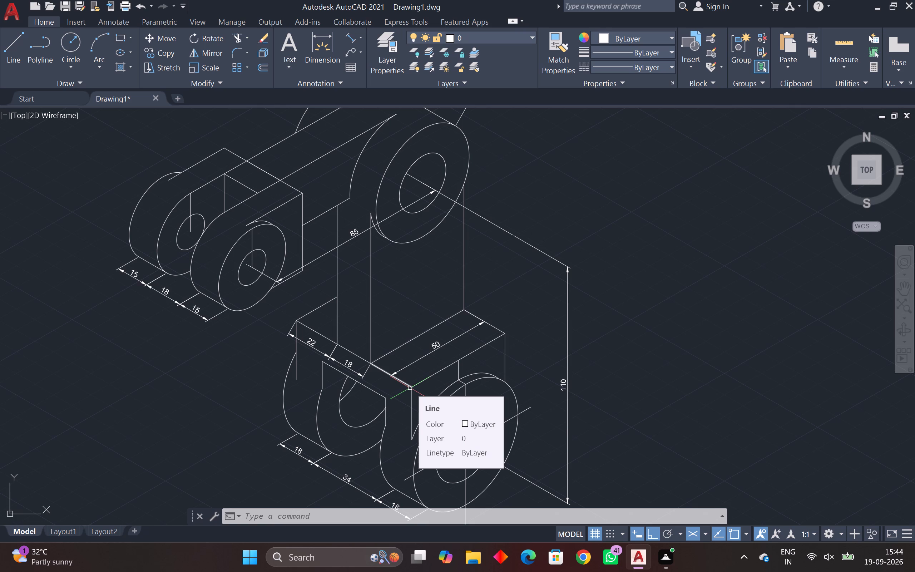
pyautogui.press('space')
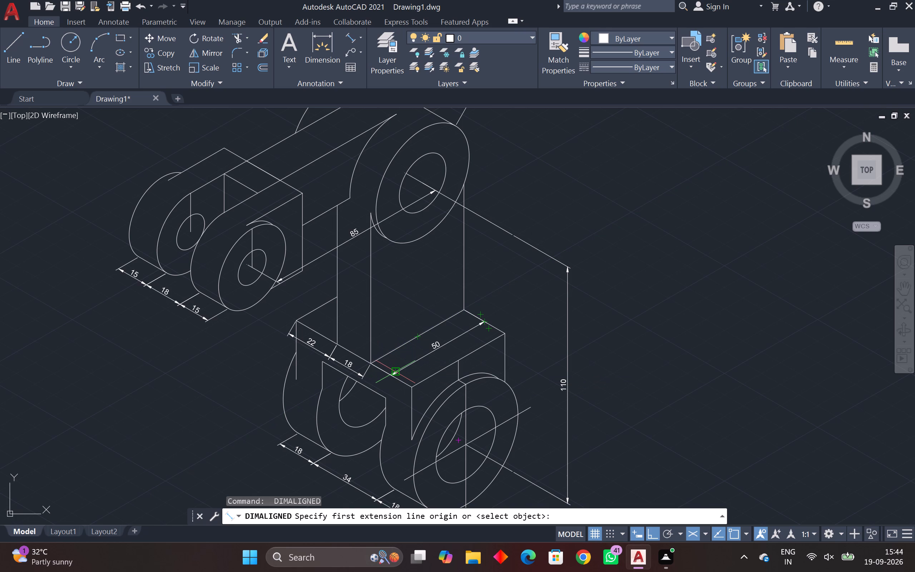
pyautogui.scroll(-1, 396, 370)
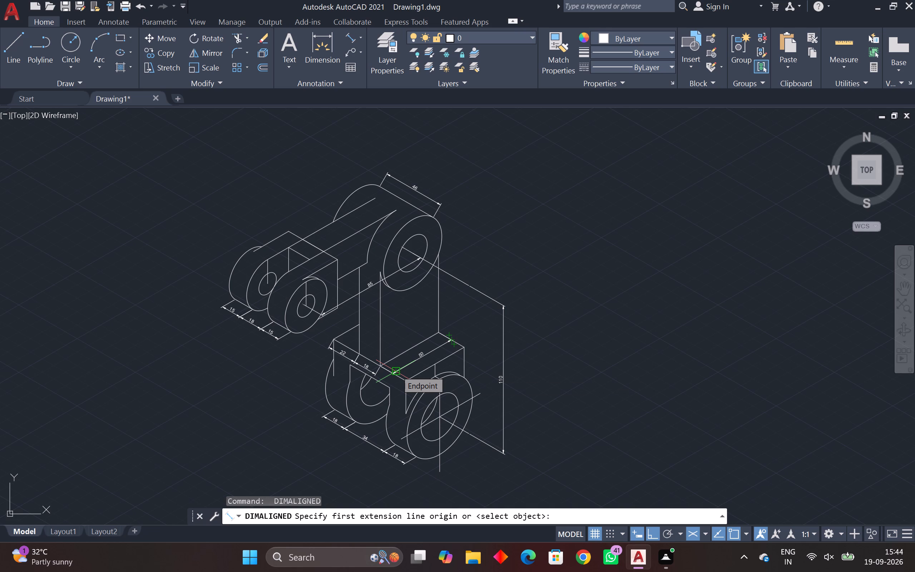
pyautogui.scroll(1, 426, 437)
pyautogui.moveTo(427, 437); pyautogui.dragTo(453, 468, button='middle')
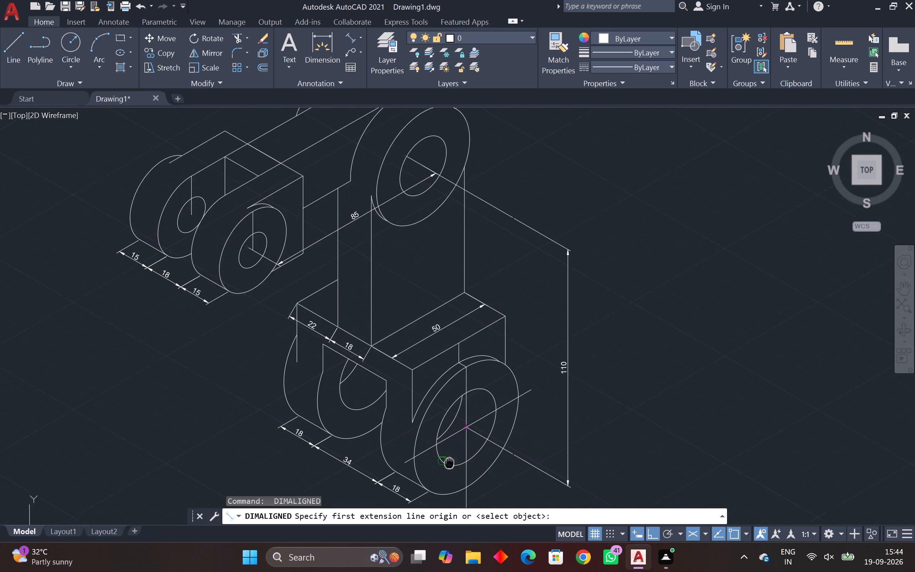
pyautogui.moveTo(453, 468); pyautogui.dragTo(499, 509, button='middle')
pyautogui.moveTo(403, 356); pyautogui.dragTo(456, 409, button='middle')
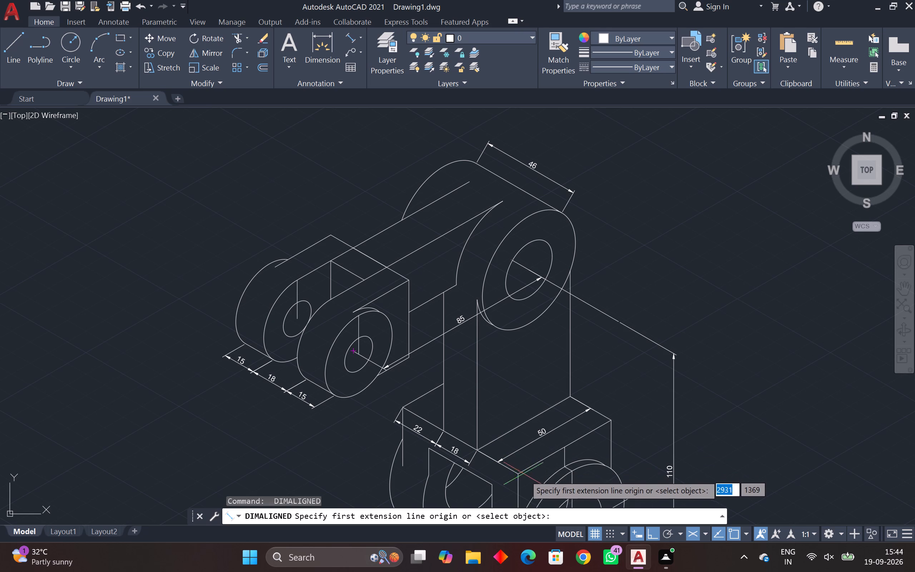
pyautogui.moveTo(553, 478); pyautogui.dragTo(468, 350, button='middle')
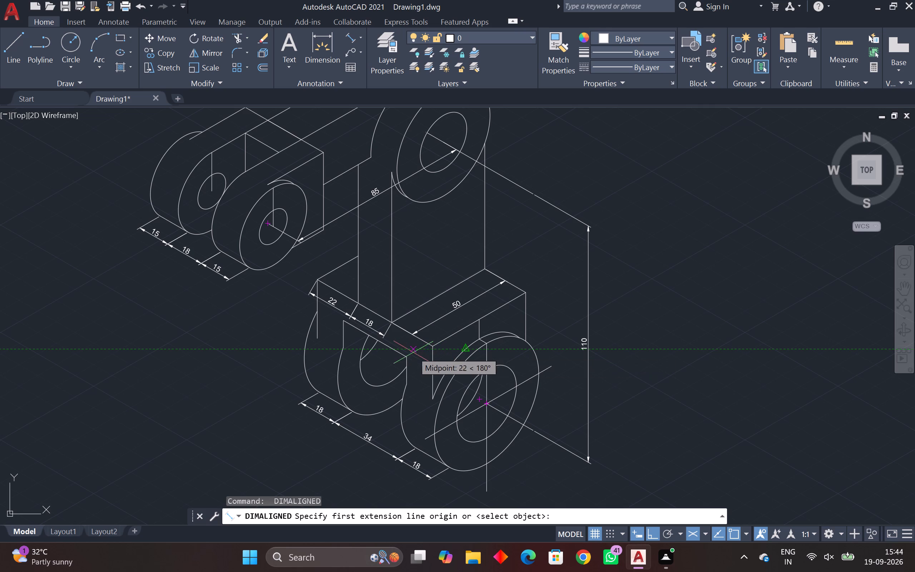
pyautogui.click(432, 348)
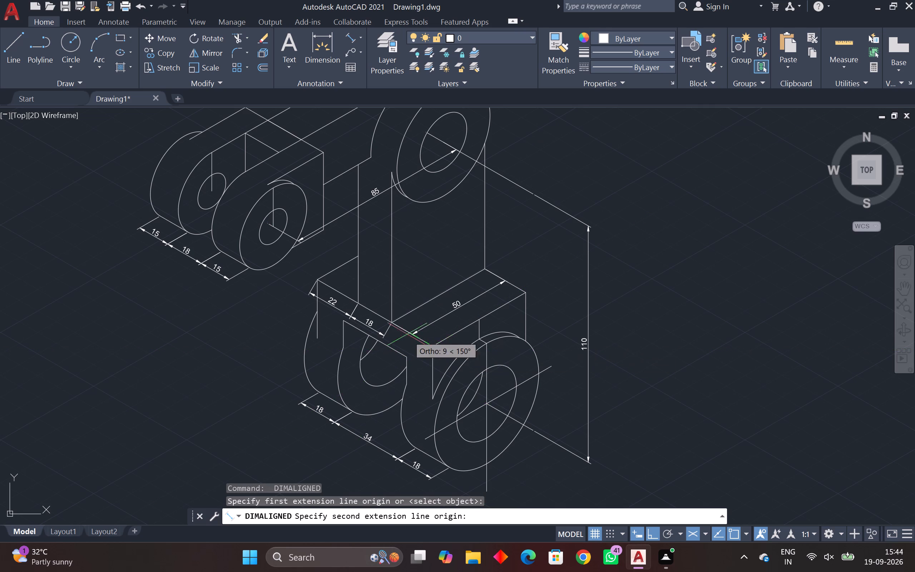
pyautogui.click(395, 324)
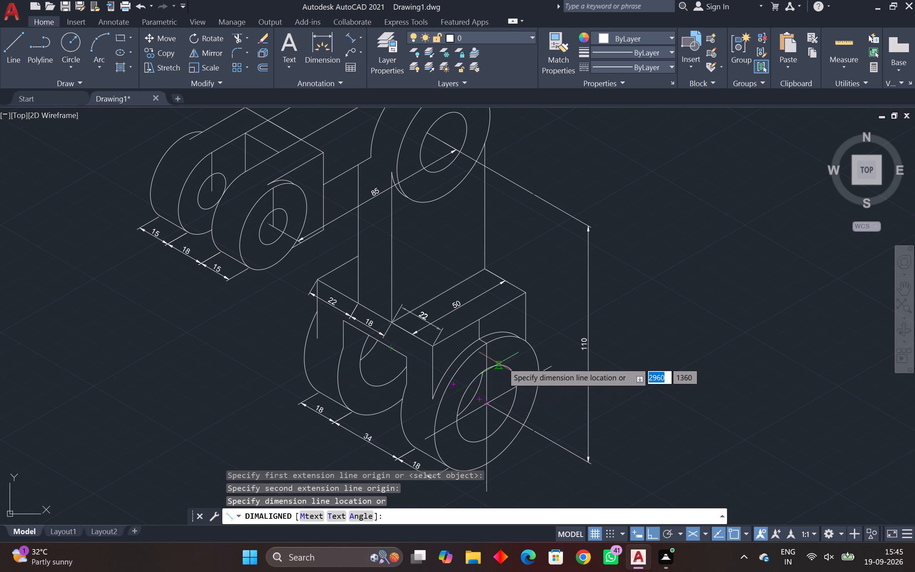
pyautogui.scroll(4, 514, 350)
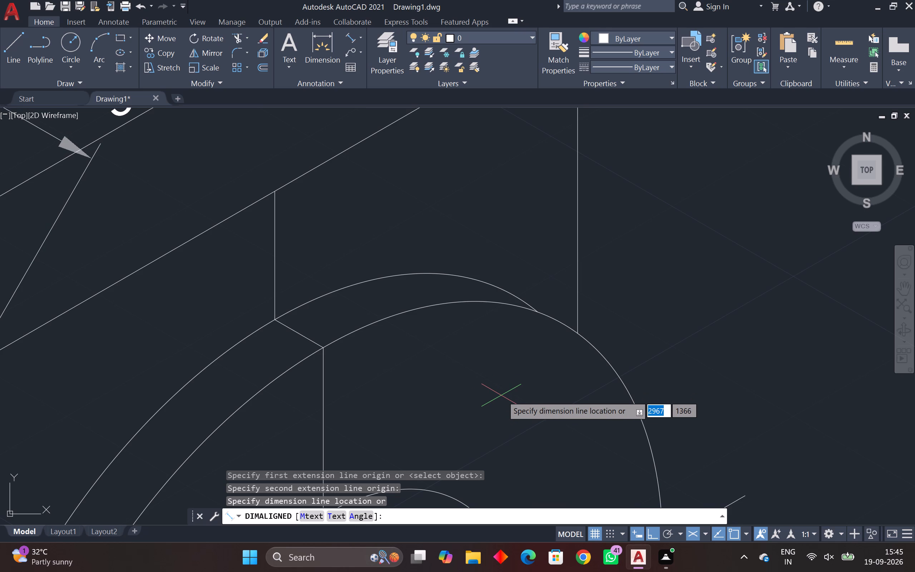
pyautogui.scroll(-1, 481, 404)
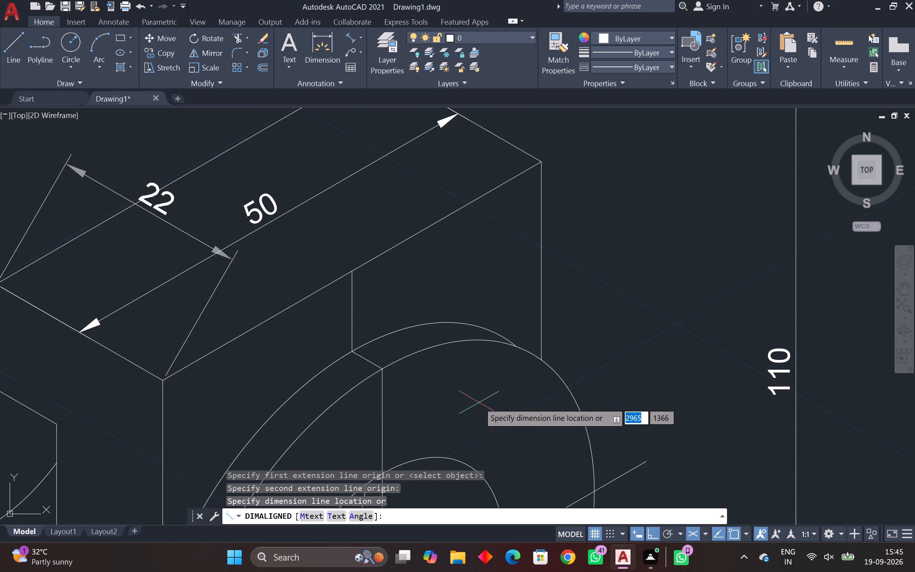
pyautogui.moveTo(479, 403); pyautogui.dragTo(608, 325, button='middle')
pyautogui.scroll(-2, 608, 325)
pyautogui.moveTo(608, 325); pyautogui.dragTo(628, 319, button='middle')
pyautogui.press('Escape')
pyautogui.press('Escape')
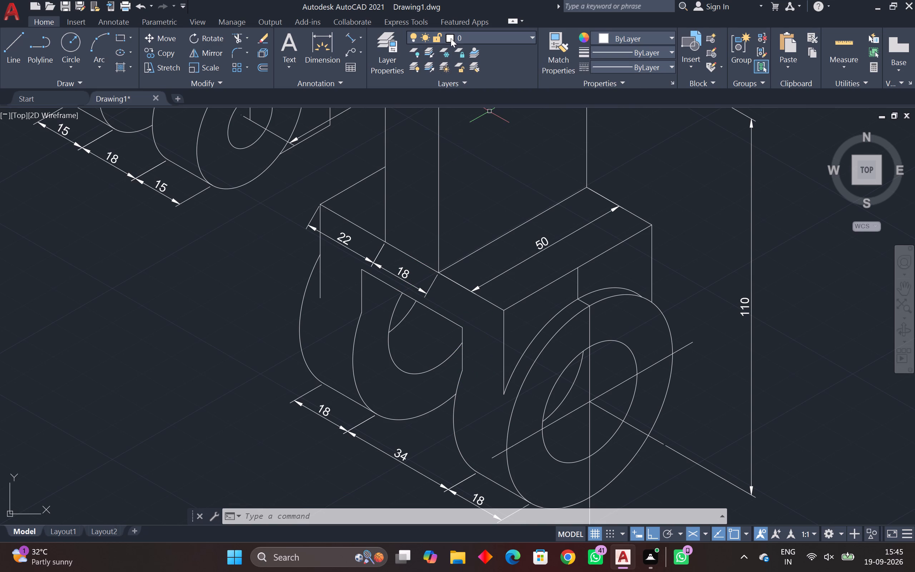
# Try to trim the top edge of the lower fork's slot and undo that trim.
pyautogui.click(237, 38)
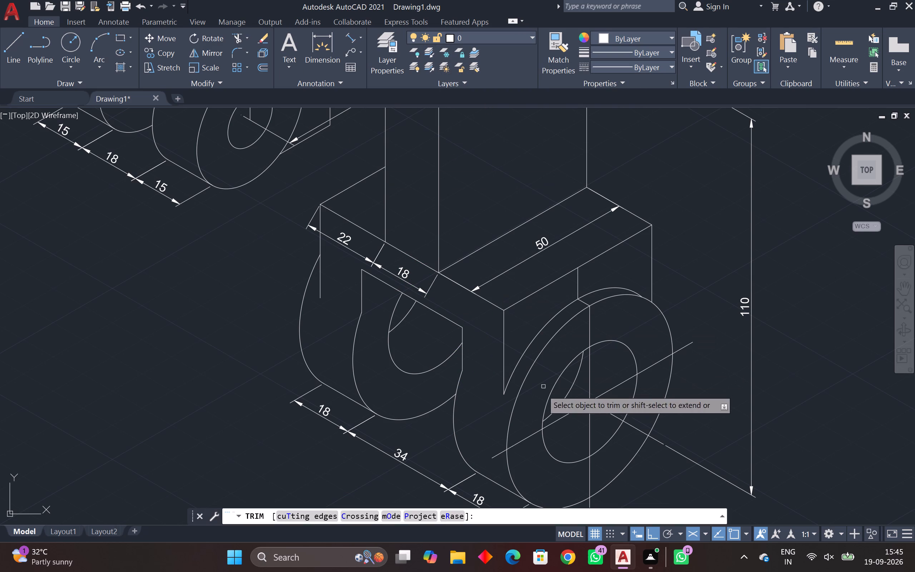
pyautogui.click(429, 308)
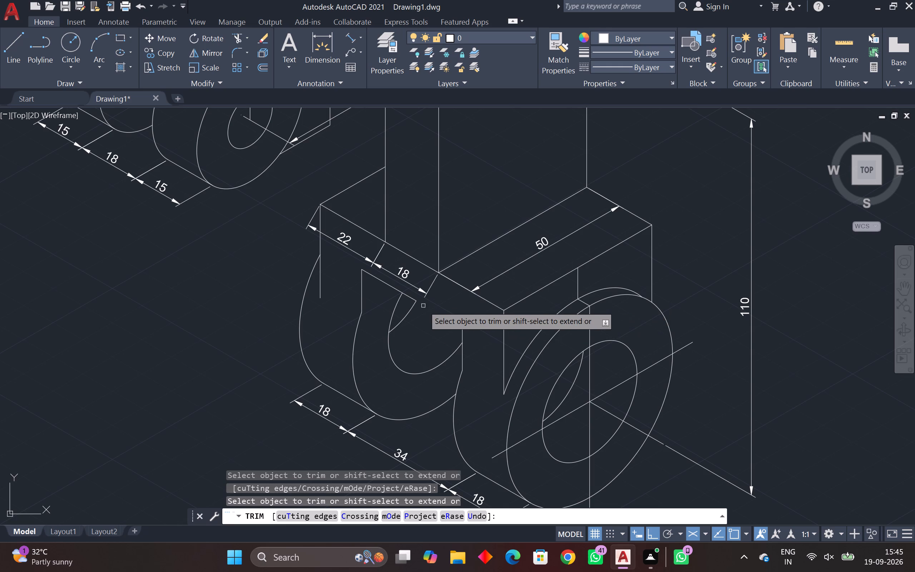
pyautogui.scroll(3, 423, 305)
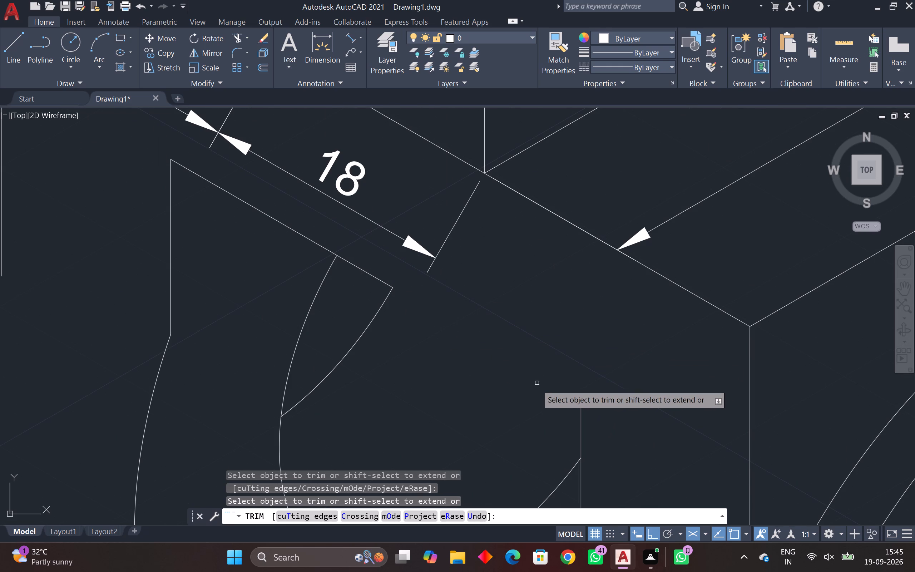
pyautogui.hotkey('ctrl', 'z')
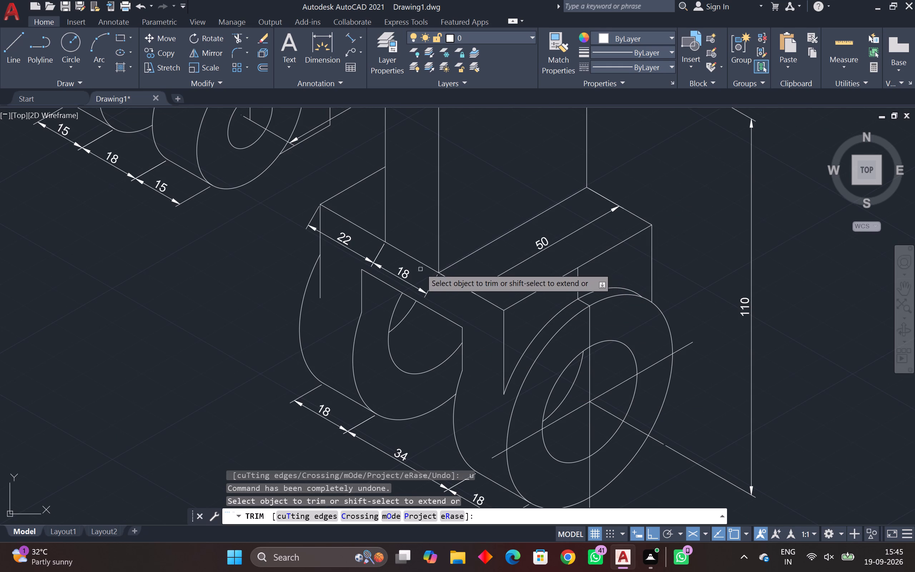
# Trim away the block's top edge across the upright's base and remove the 18, 22 and 50 dimensions on the block's top face.
pyautogui.click(423, 262)
pyautogui.click(402, 273)
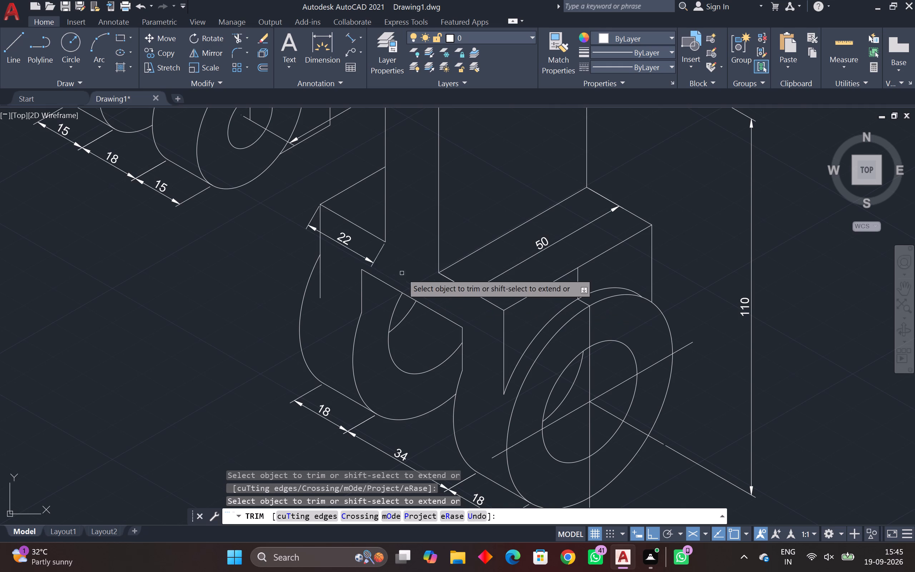
pyautogui.click(373, 258)
pyautogui.click(364, 261)
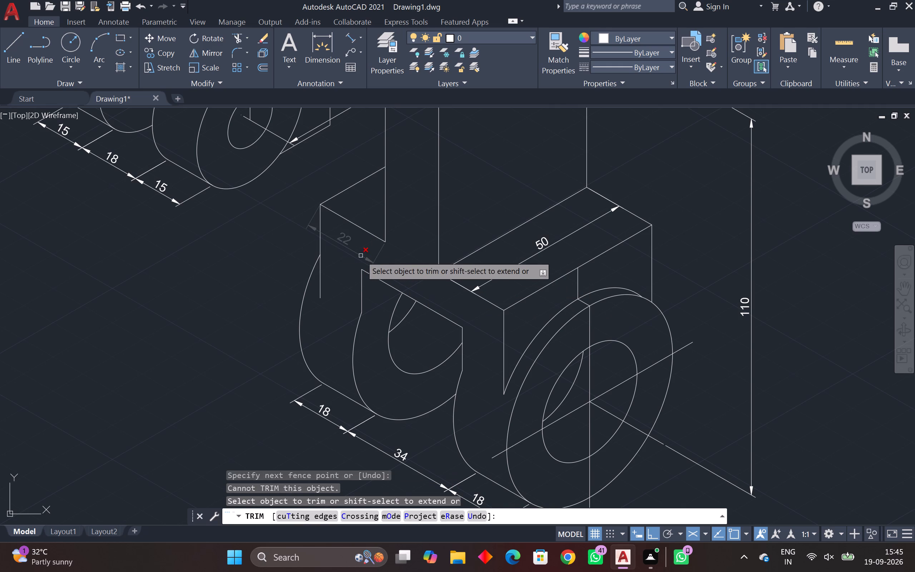
pyautogui.click(360, 256)
pyautogui.scroll(-2, 405, 251)
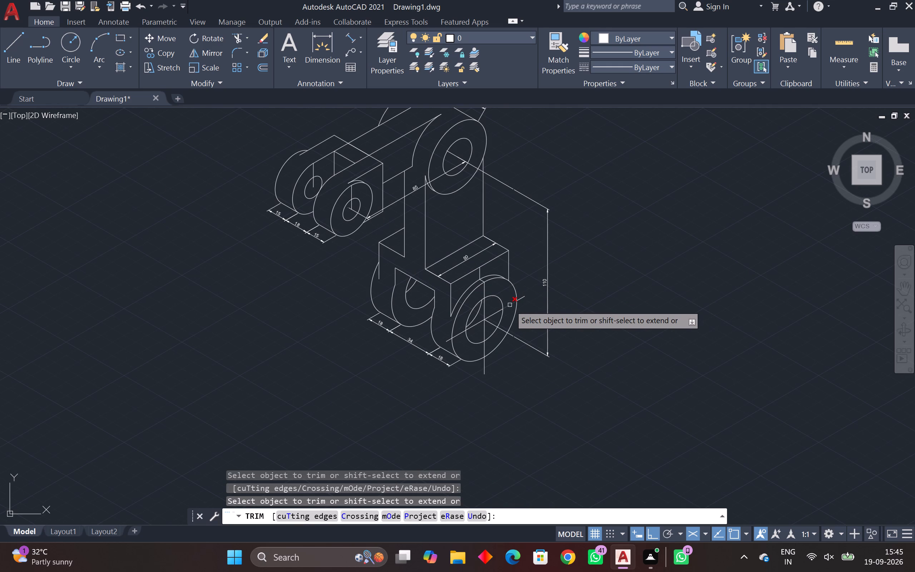
pyautogui.click(472, 256)
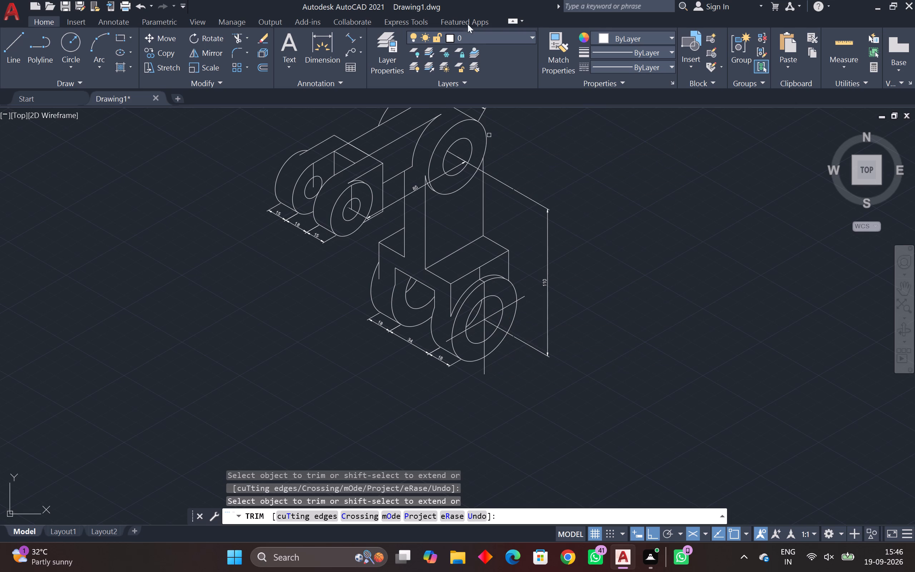
# Add an aligned dimension across the lower fork's front hole along its inclined centre line, placing the dimension line below the hole.
pyautogui.click(347, 35)
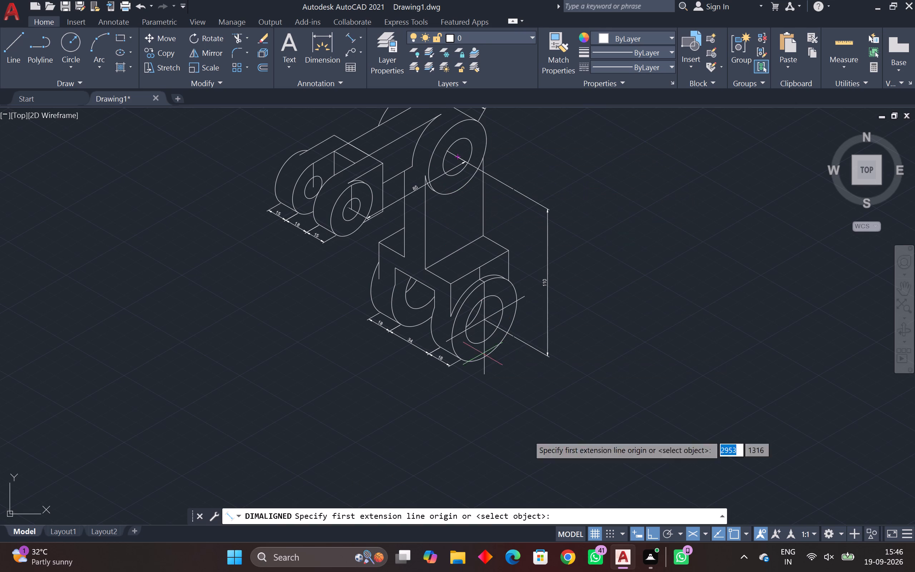
pyautogui.scroll(3, 479, 329)
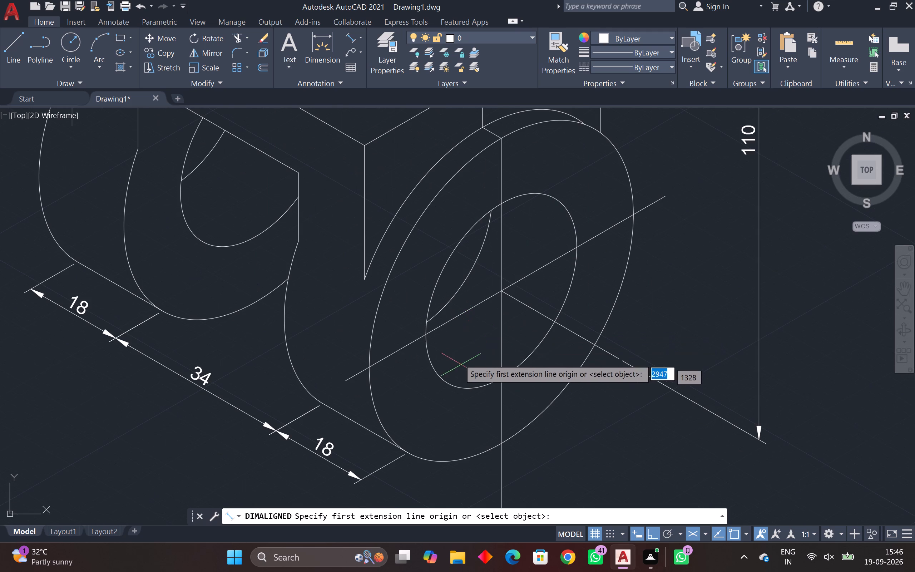
pyautogui.click(426, 335)
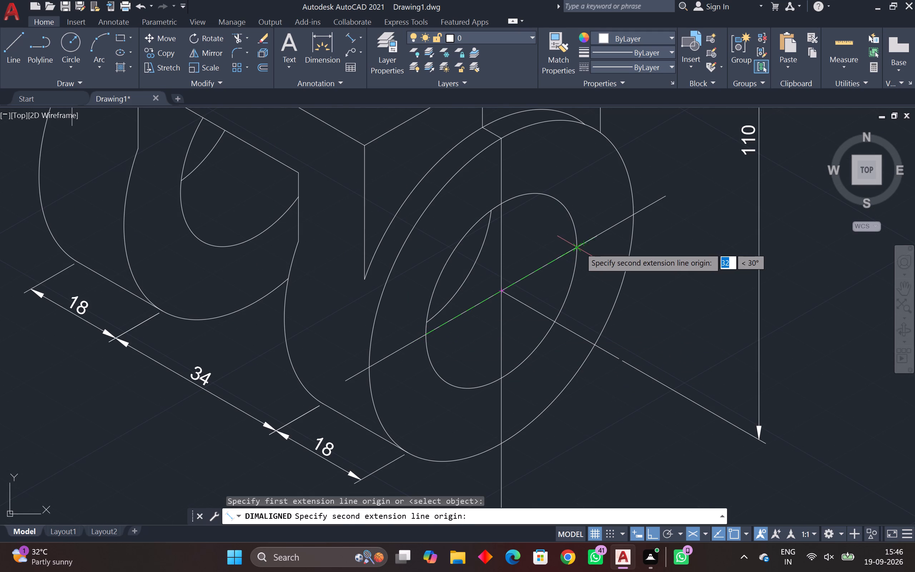
pyautogui.click(577, 248)
pyautogui.click(561, 362)
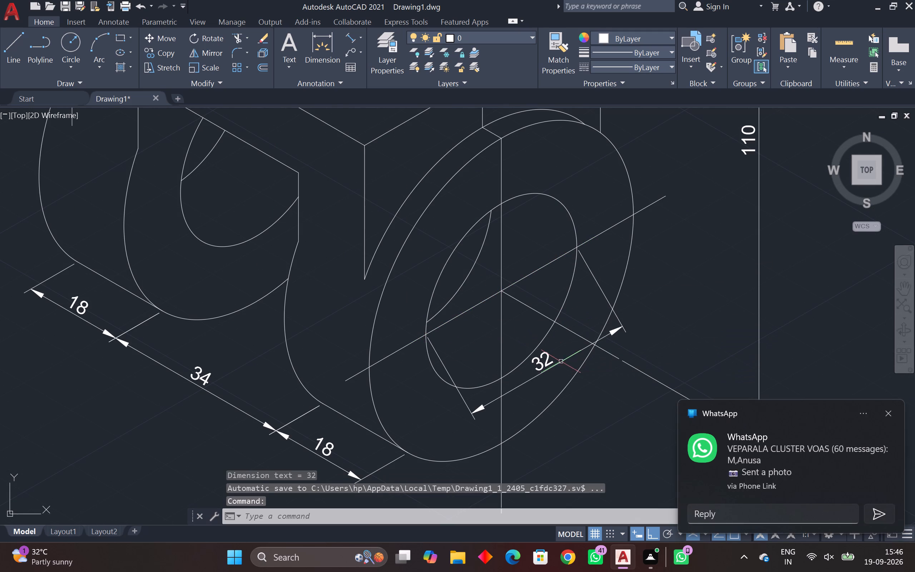
# Add an aligned dimension across the front lug's outer ellipse along the same centre line, placed outside the hole's 32 dimension.
pyautogui.press('space')
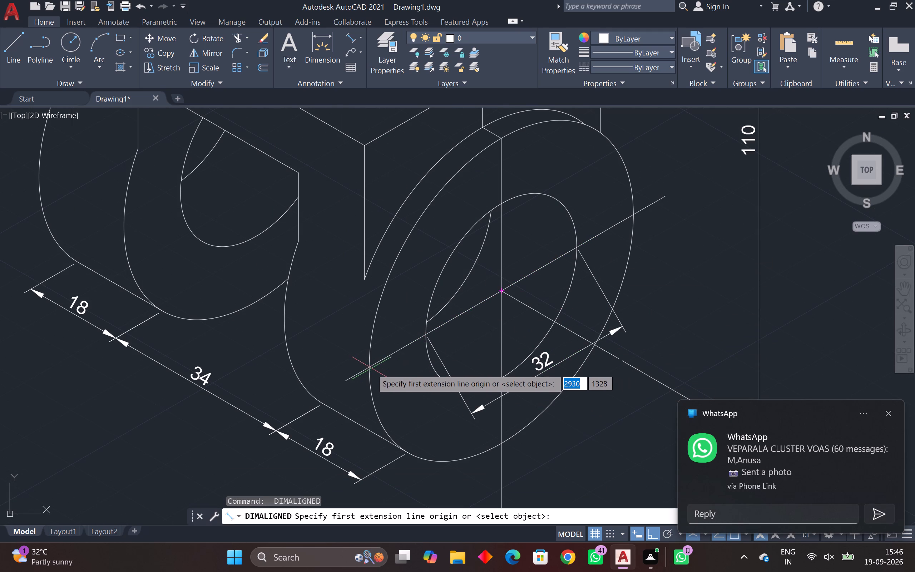
pyautogui.click(370, 367)
pyautogui.click(637, 215)
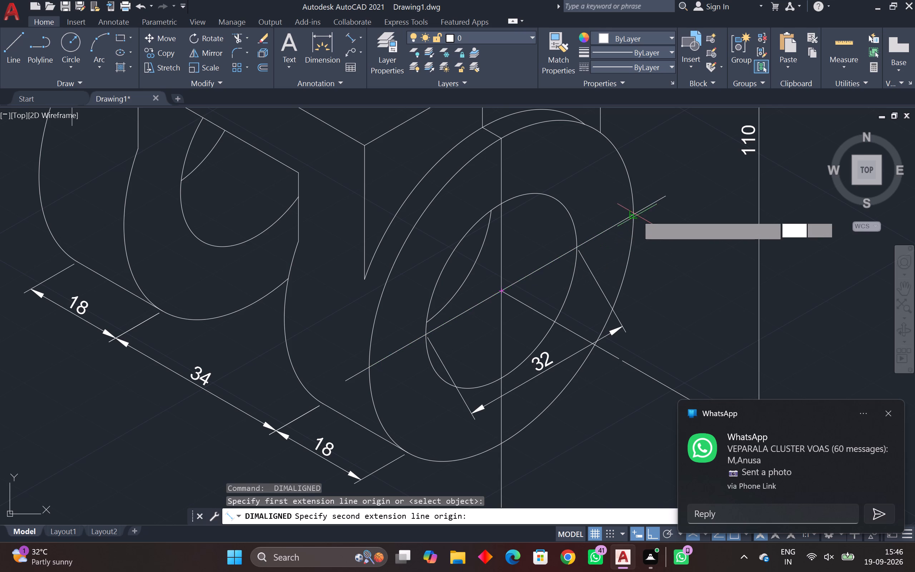
pyautogui.click(639, 370)
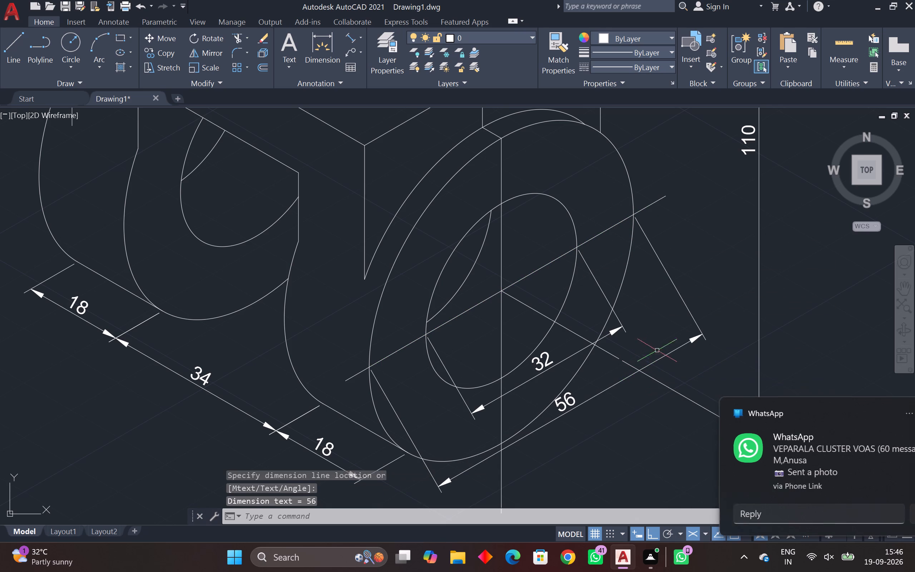
# Add an aligned dimension along the upright's base edge on the lower block's top face, with its dimension line above the edge.
pyautogui.scroll(-1, 595, 308)
pyautogui.moveTo(595, 308); pyautogui.dragTo(599, 390, button='middle')
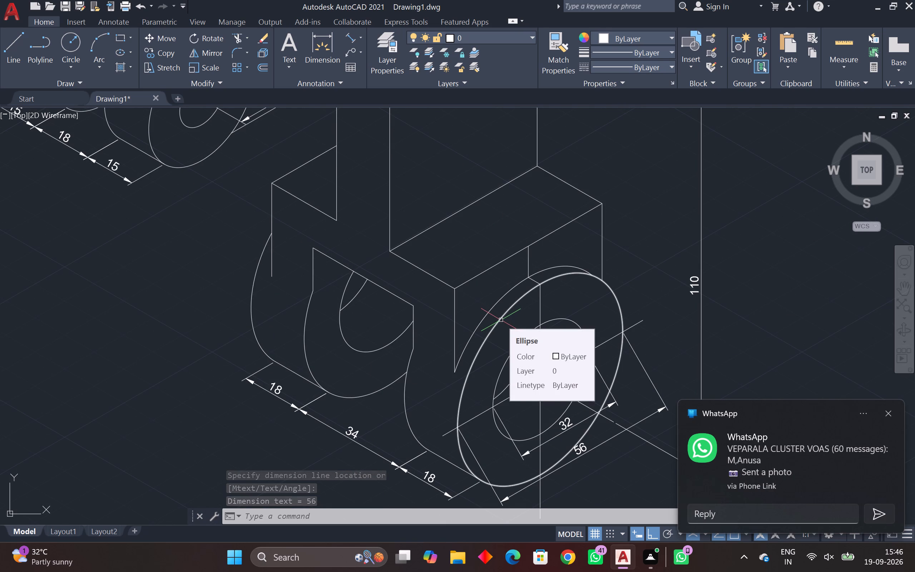
pyautogui.press('space')
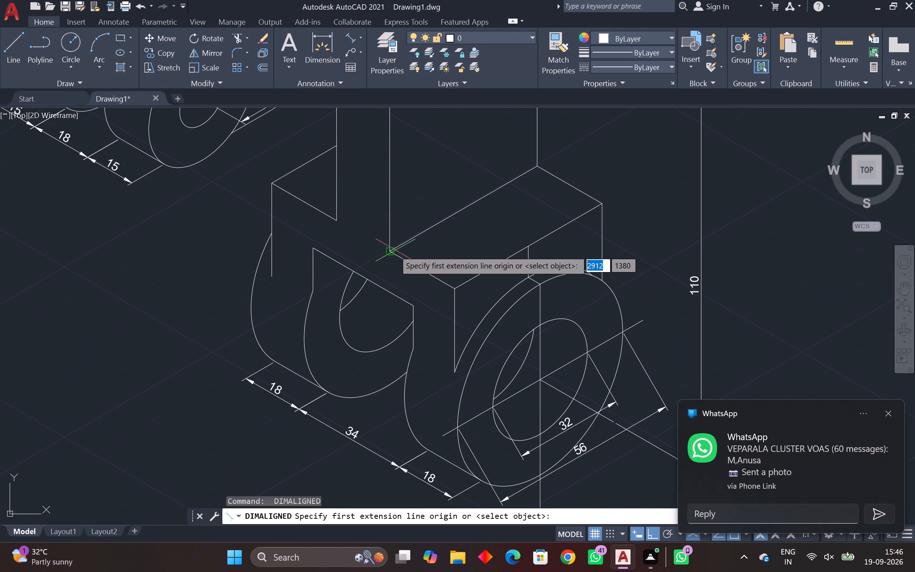
pyautogui.click(391, 252)
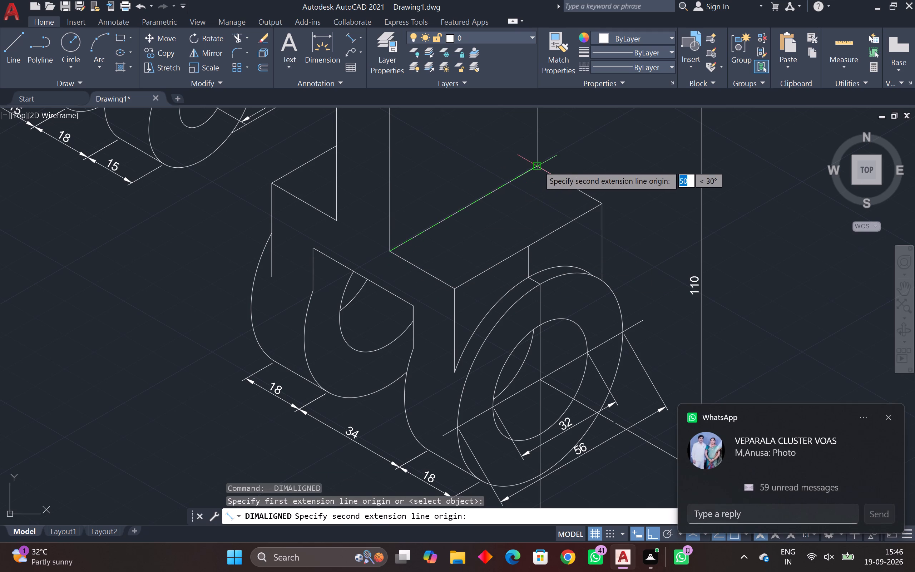
pyautogui.click(538, 166)
pyautogui.click(533, 127)
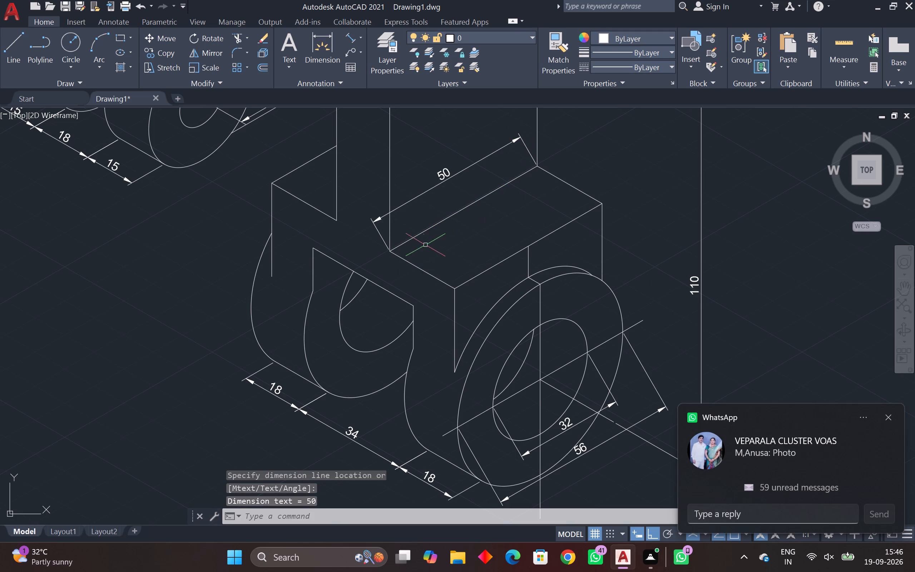
# Add an aligned dimension across the upright's thickness between the bases of its two front vertical edges, placed above the base.
pyautogui.moveTo(423, 246); pyautogui.dragTo(673, 258, button='middle')
pyautogui.press('space')
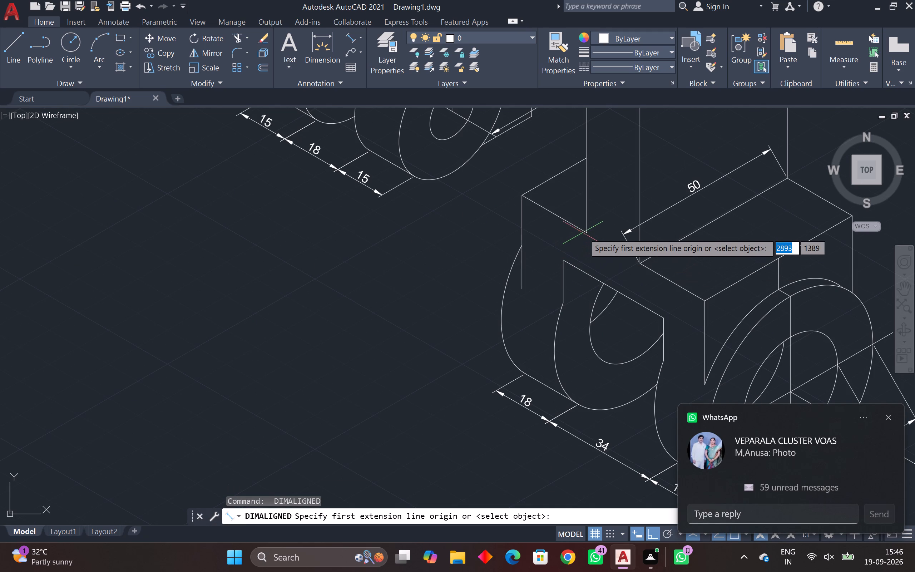
pyautogui.click(588, 233)
pyautogui.click(640, 262)
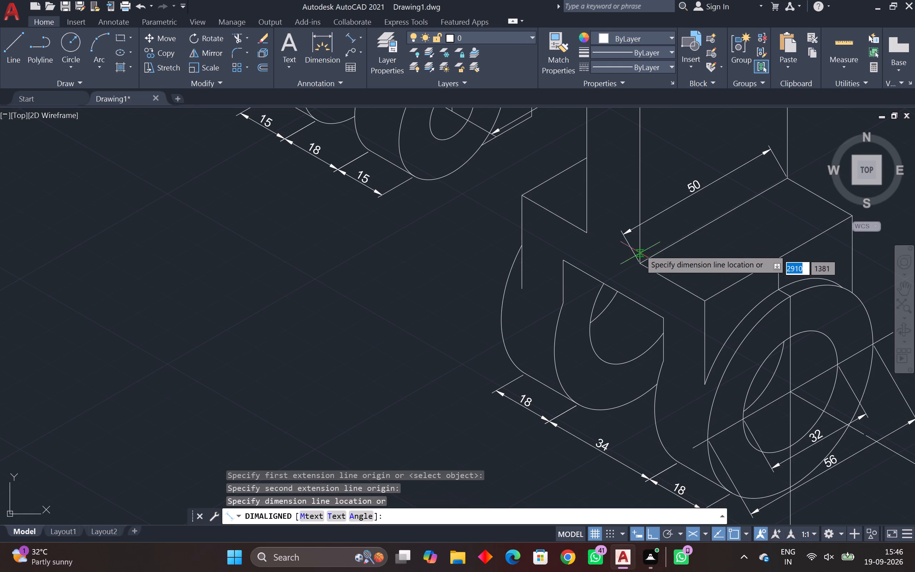
pyautogui.click(639, 206)
# Add an aligned dimension along the short end edge of the lower block's top face, with its dimension line placed on the face.
pyautogui.press('space')
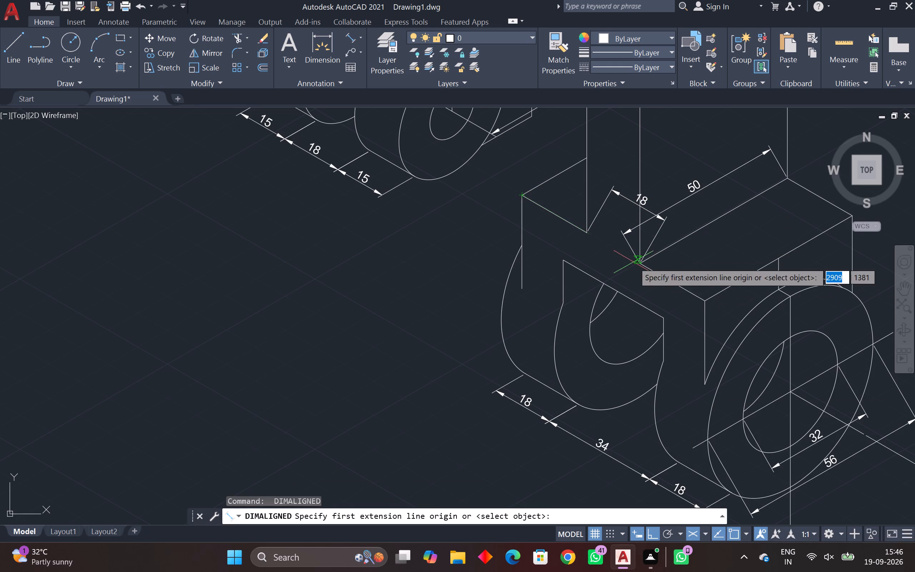
pyautogui.click(788, 178)
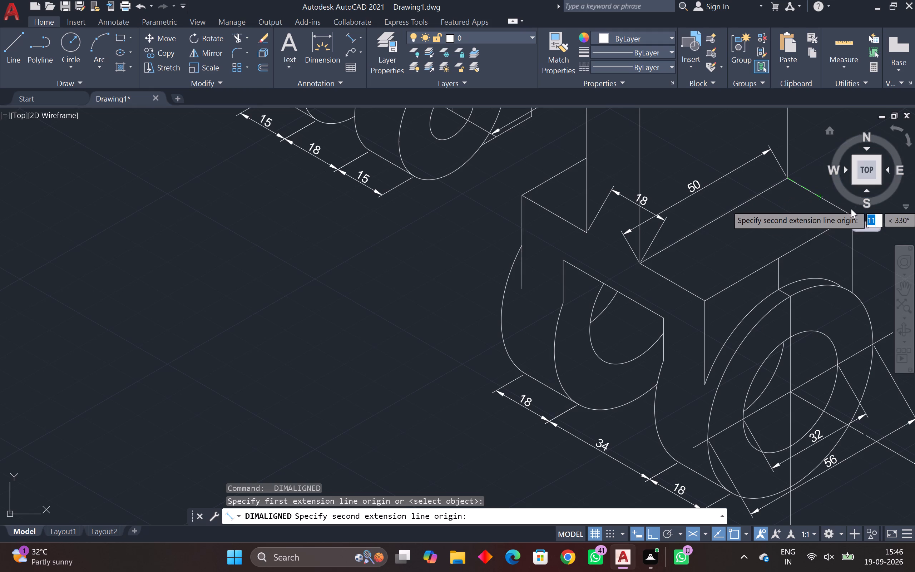
pyautogui.scroll(3, 844, 216)
pyautogui.moveTo(838, 217); pyautogui.dragTo(701, 290, button='middle')
pyautogui.click(734, 290)
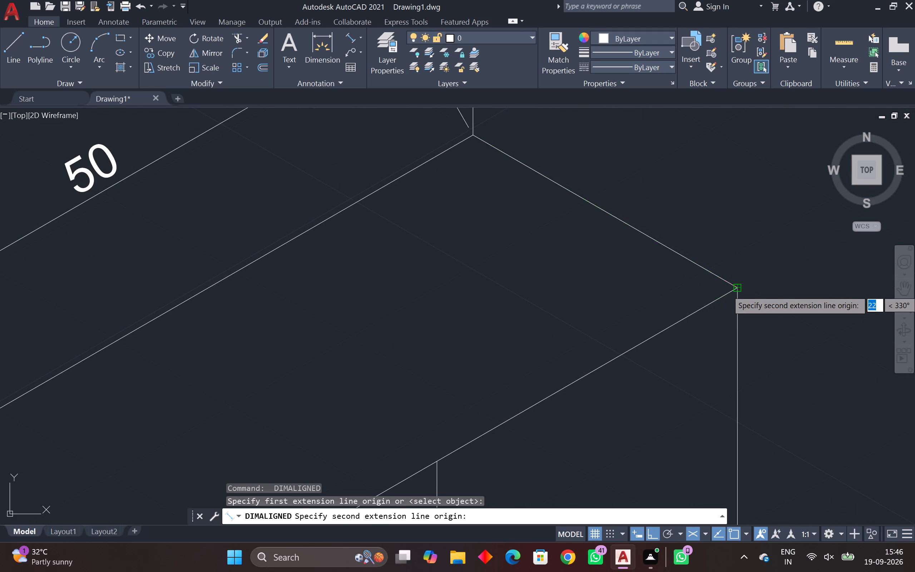
pyautogui.click(581, 338)
pyautogui.scroll(-2, 617, 331)
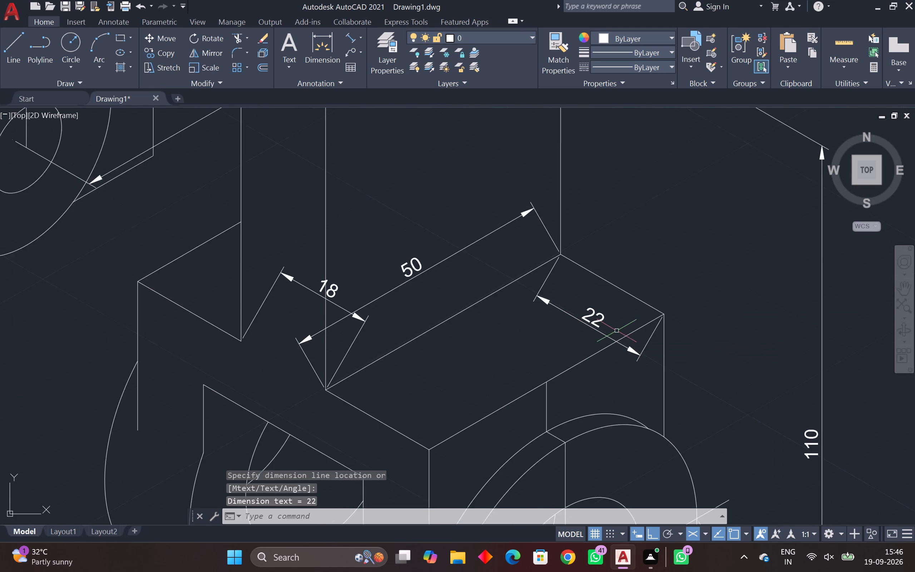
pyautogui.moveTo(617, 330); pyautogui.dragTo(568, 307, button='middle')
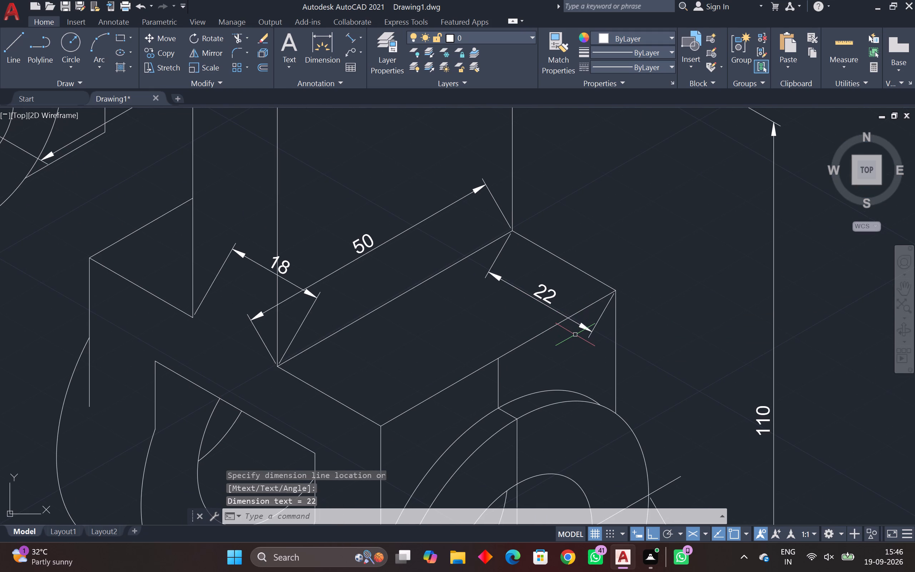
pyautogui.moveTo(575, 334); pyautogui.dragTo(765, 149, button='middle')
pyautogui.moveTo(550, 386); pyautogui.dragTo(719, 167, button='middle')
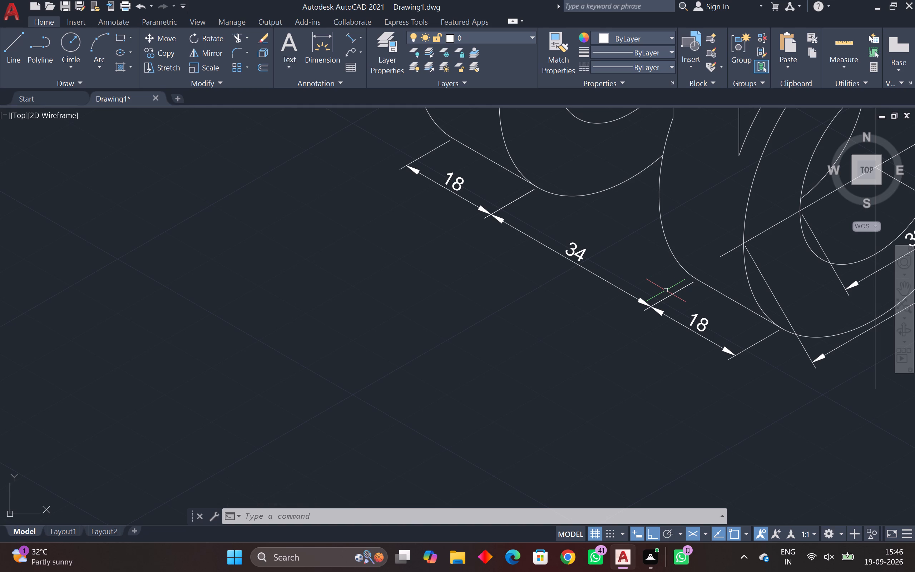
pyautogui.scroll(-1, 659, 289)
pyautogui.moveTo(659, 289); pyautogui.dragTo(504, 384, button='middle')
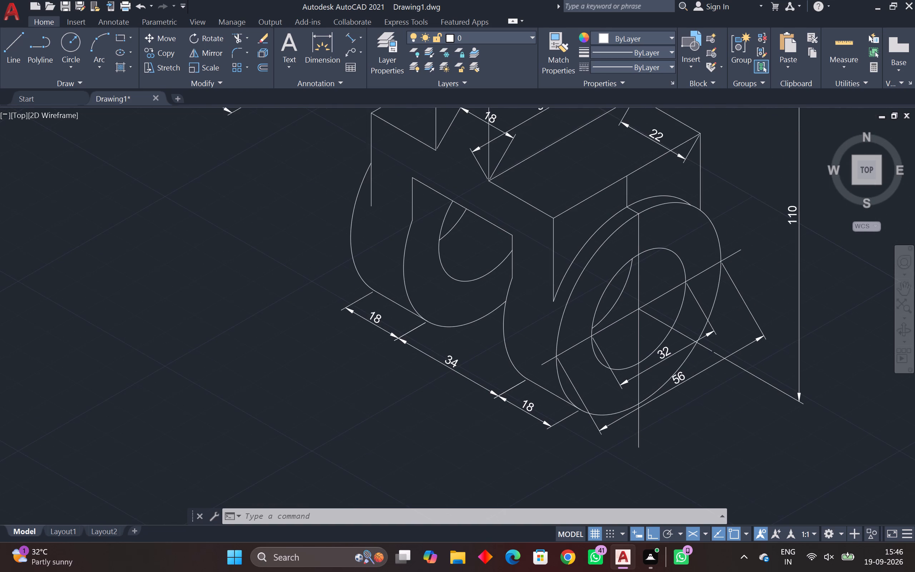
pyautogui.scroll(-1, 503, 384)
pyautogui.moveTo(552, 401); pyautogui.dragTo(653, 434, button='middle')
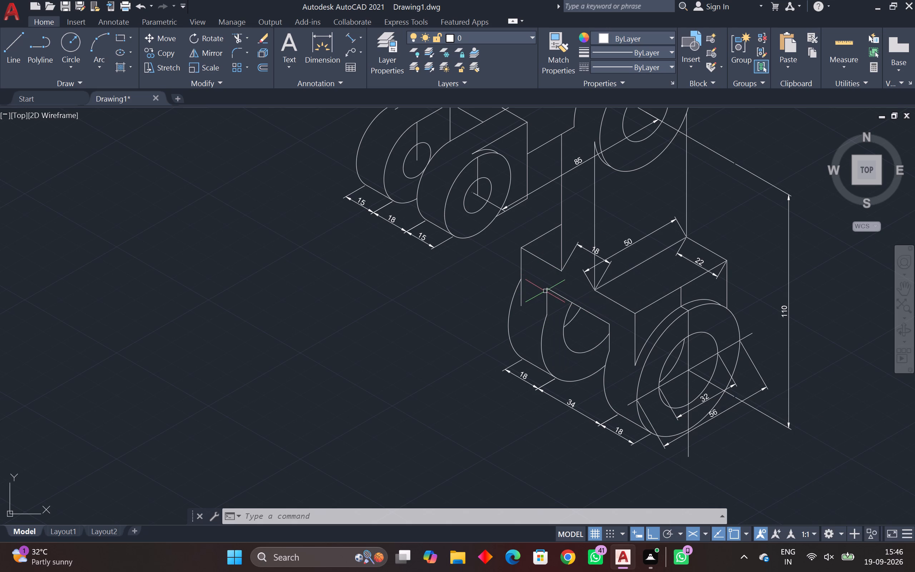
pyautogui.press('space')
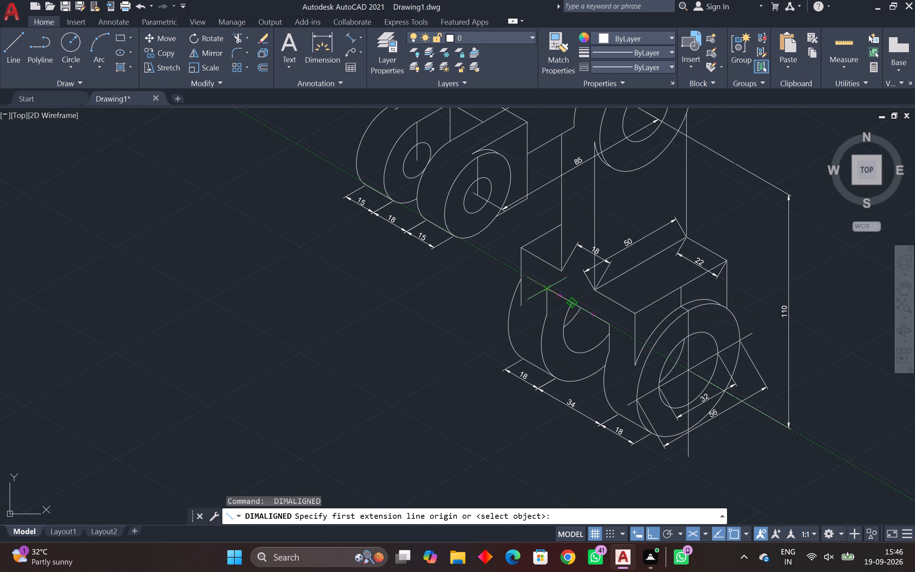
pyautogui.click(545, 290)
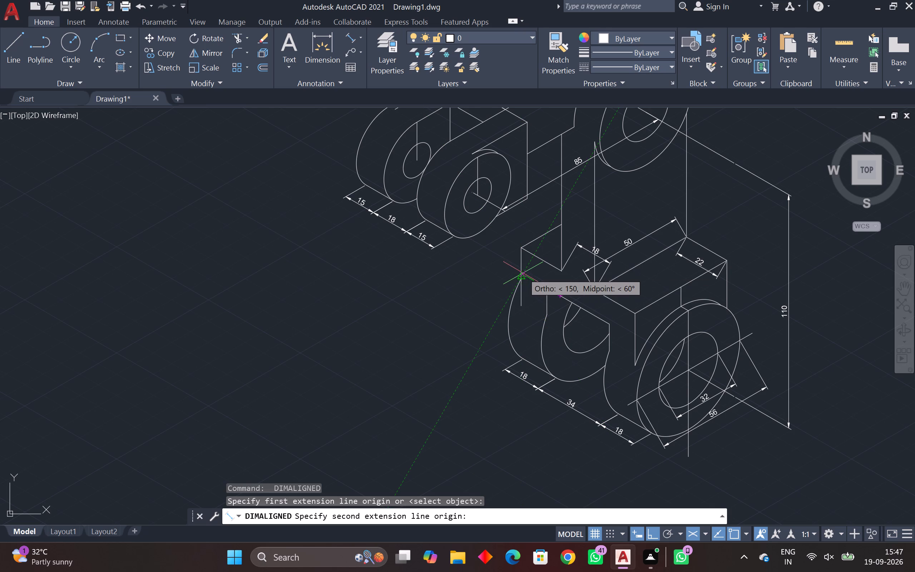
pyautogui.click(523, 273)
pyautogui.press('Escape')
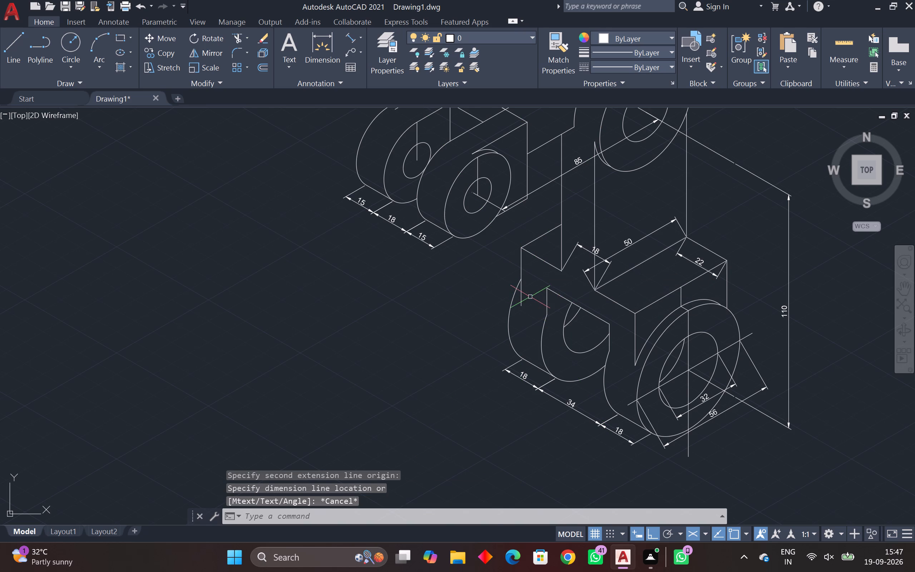
# Draw a construction line from the fork slot's upper rear corner along the 150° axis, past the rear lug's vertical edge.
pyautogui.scroll(4, 540, 289)
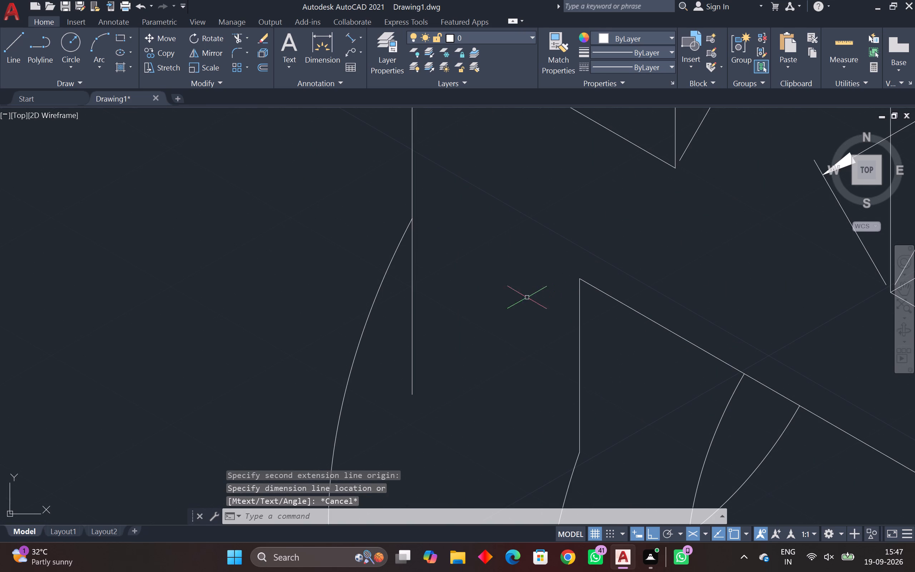
pyautogui.press('l')
pyautogui.press('space')
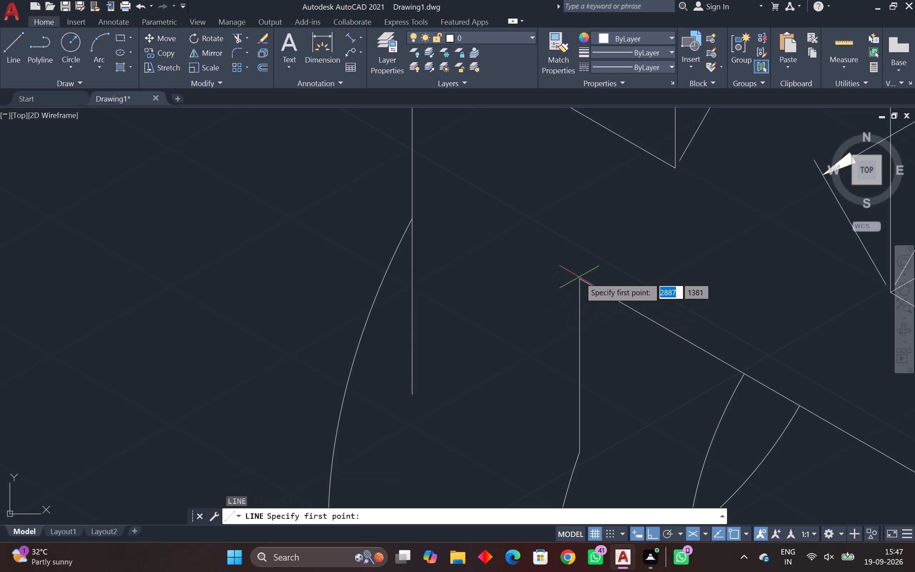
pyautogui.click(579, 277)
pyautogui.click(311, 196)
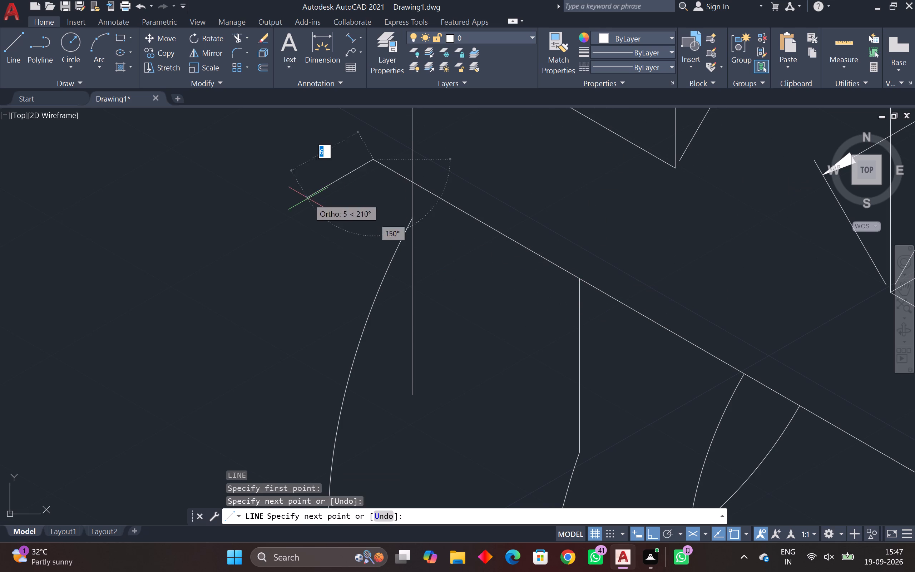
pyautogui.press('Escape')
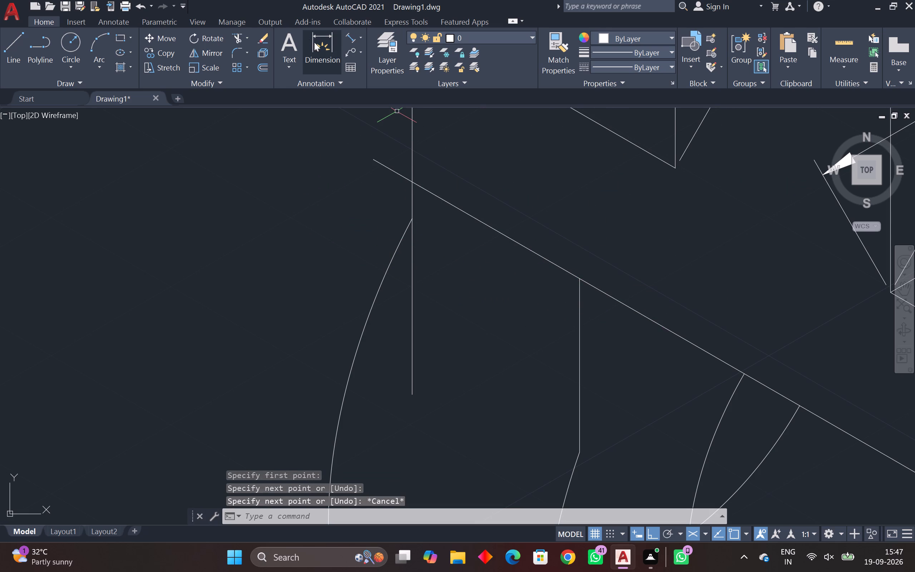
# Add an aligned dimension from the slot's upper rear corner to the construction line's crossing with the rear vertical edge, placed below the line.
pyautogui.click(345, 36)
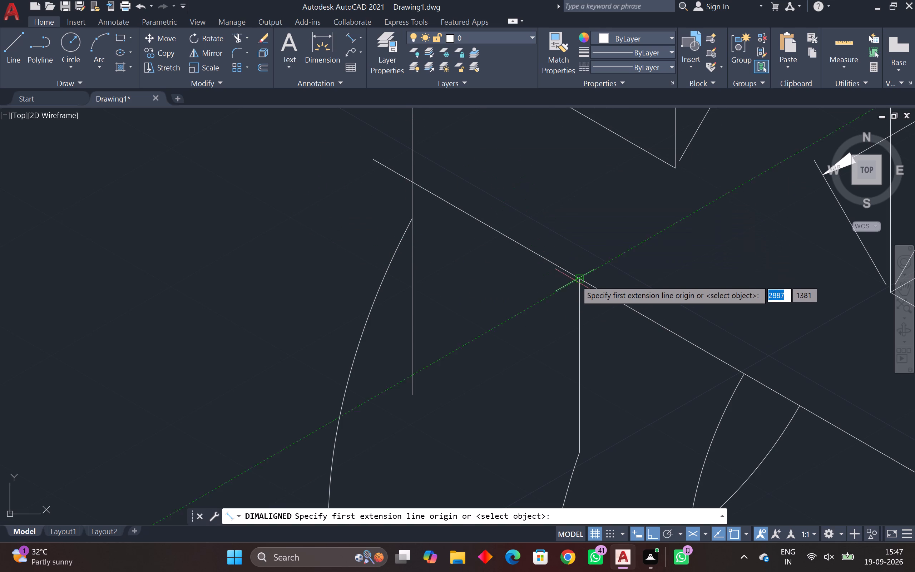
pyautogui.click(578, 278)
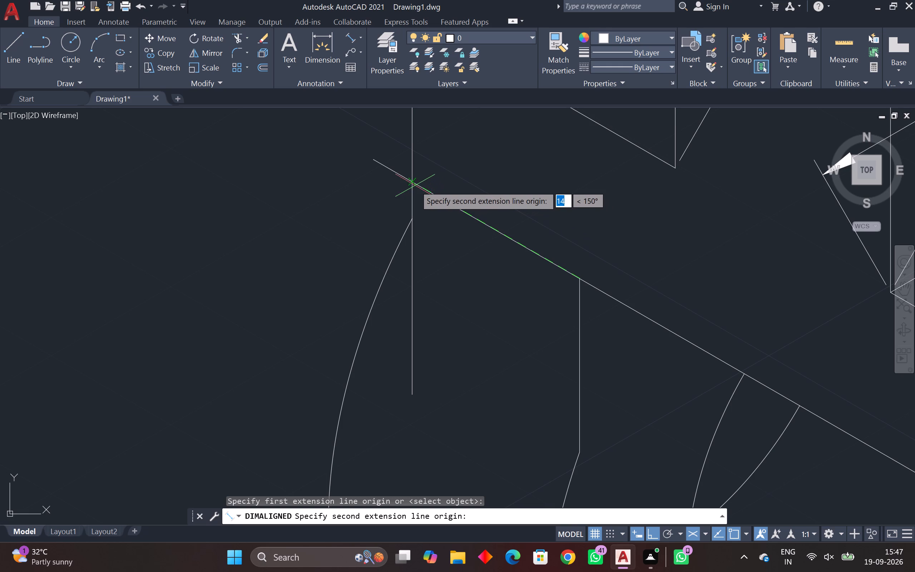
pyautogui.click(413, 185)
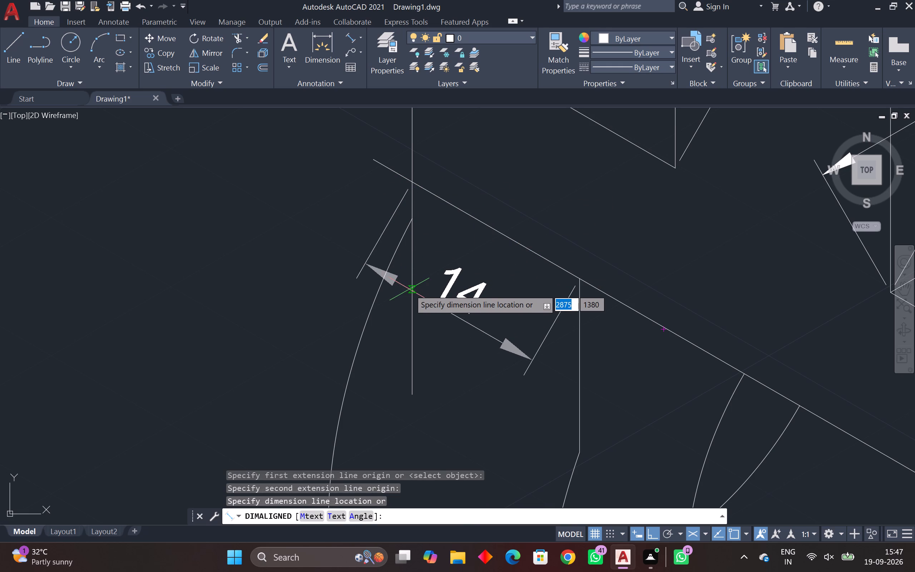
pyautogui.click(429, 281)
# Erase the construction line above the new 14 dimension.
pyautogui.moveTo(501, 228); pyautogui.dragTo(492, 245)
pyautogui.click(492, 245)
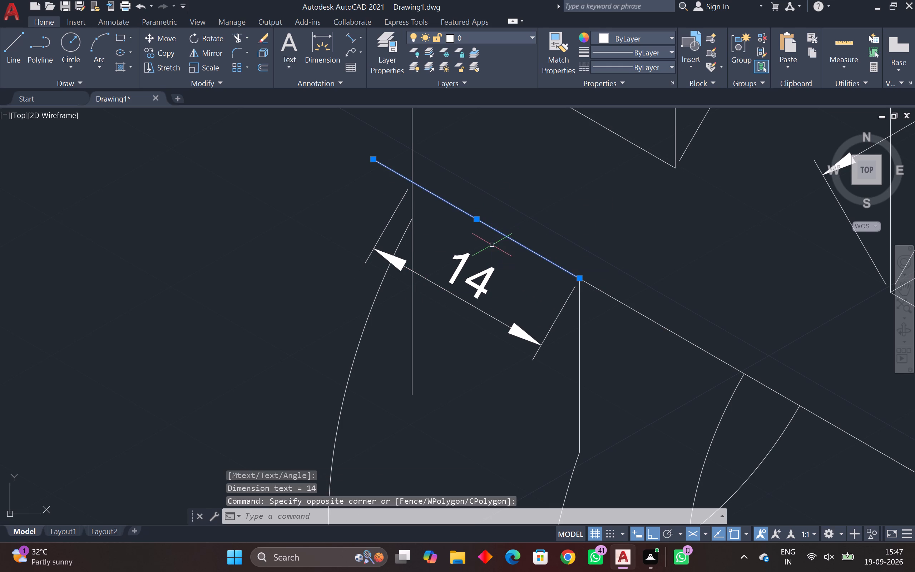
pyautogui.press('Delete')
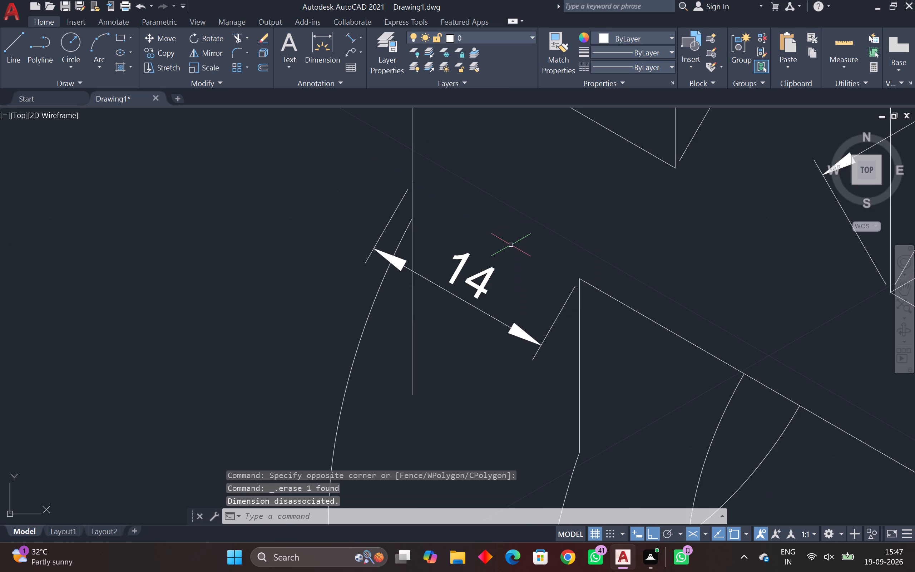
# Draw a 330° line from the bottom of the slot's front vertical edge to the bottom of the lower block's front corner edge.
pyautogui.scroll(-1, 514, 246)
pyautogui.moveTo(514, 246); pyautogui.dragTo(276, 183, button='middle')
pyautogui.scroll(-1, 320, 218)
pyautogui.moveTo(301, 190); pyautogui.dragTo(283, 173, button='middle')
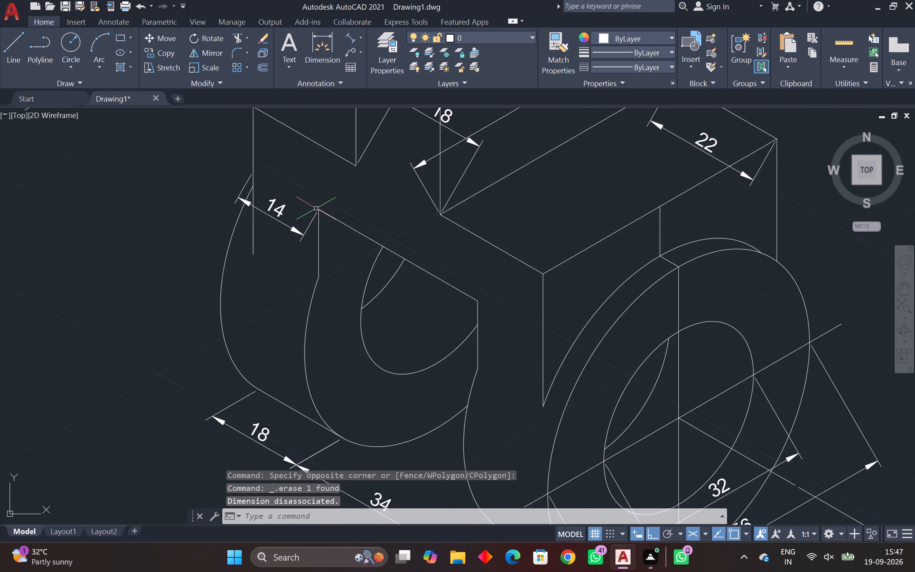
pyautogui.moveTo(283, 173); pyautogui.dragTo(265, 158, button='middle')
pyautogui.moveTo(373, 351); pyautogui.dragTo(294, 405, button='middle')
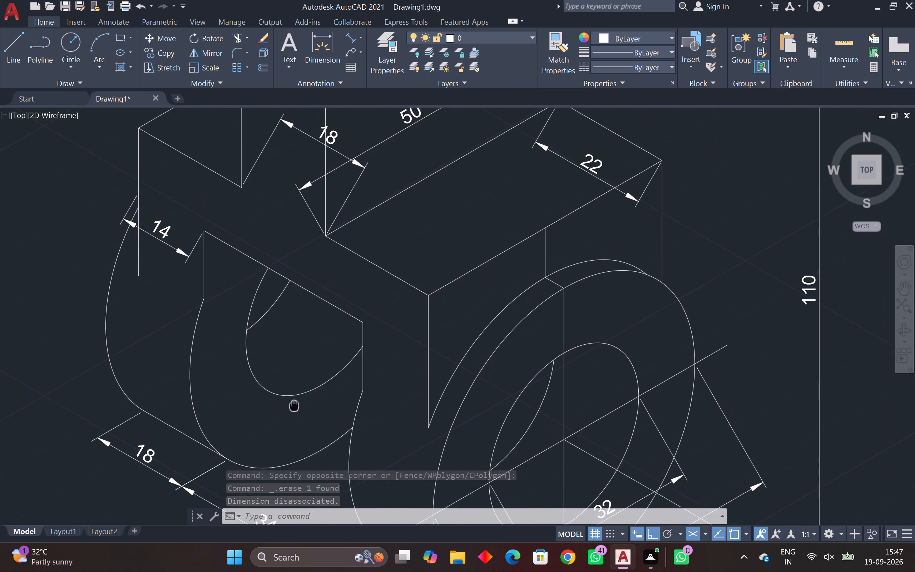
pyautogui.moveTo(294, 405); pyautogui.dragTo(273, 361, button='middle')
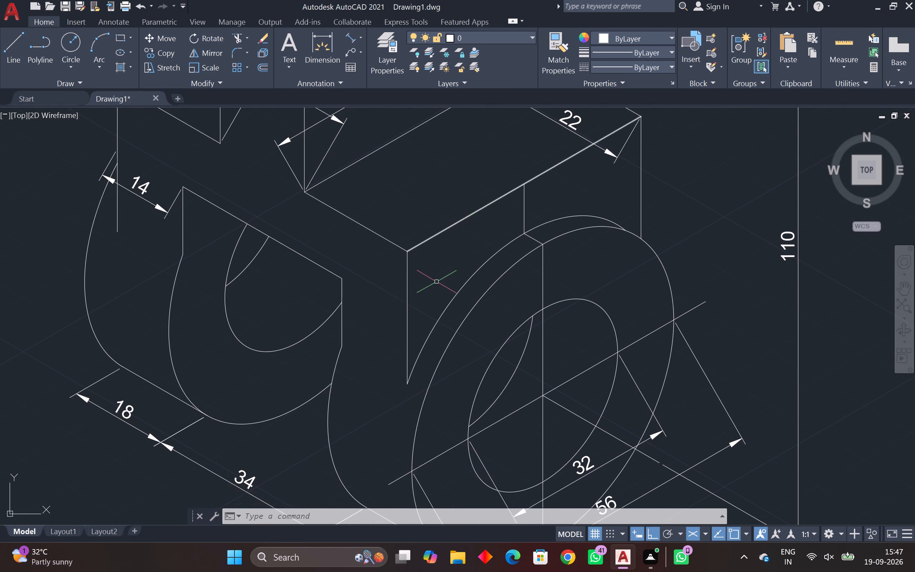
pyautogui.write('l')
pyautogui.press('space')
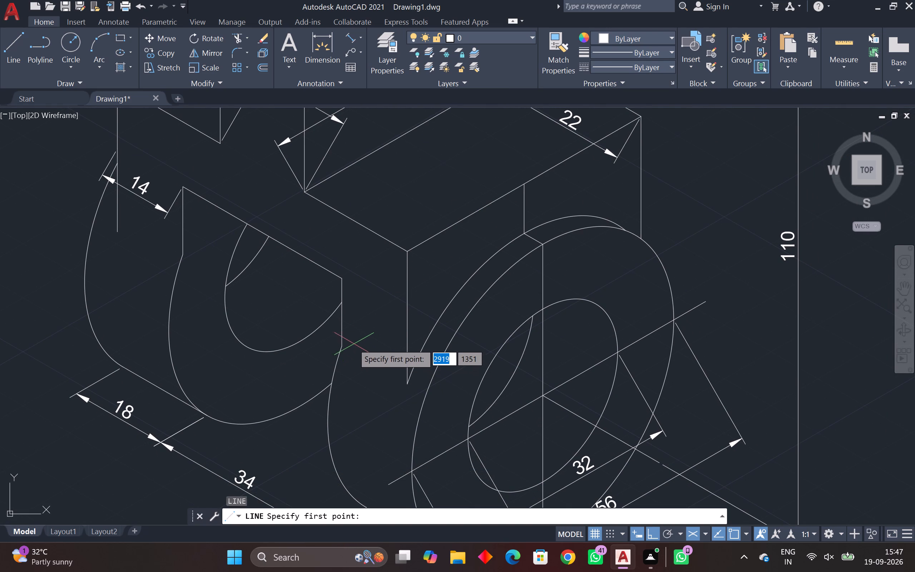
pyautogui.click(342, 345)
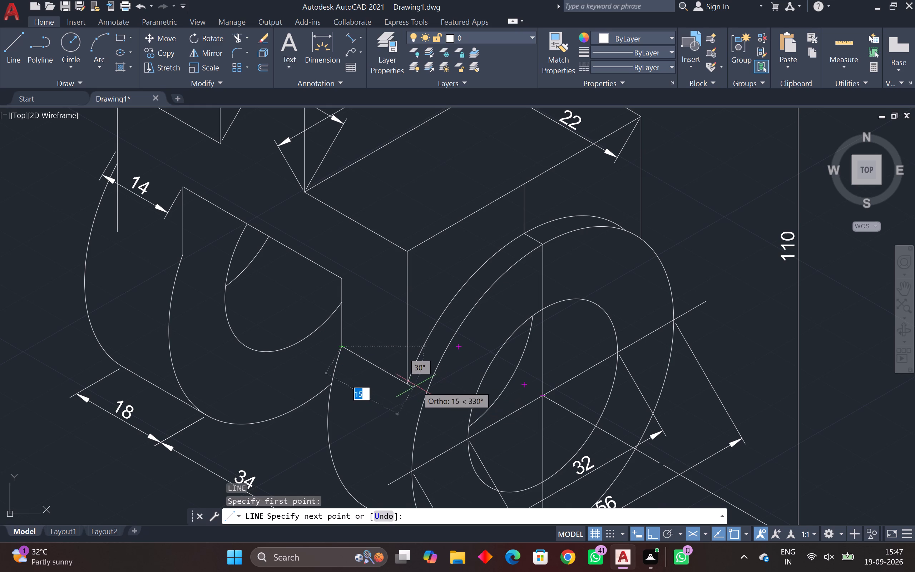
pyautogui.click(411, 383)
pyautogui.scroll(2, 329, 346)
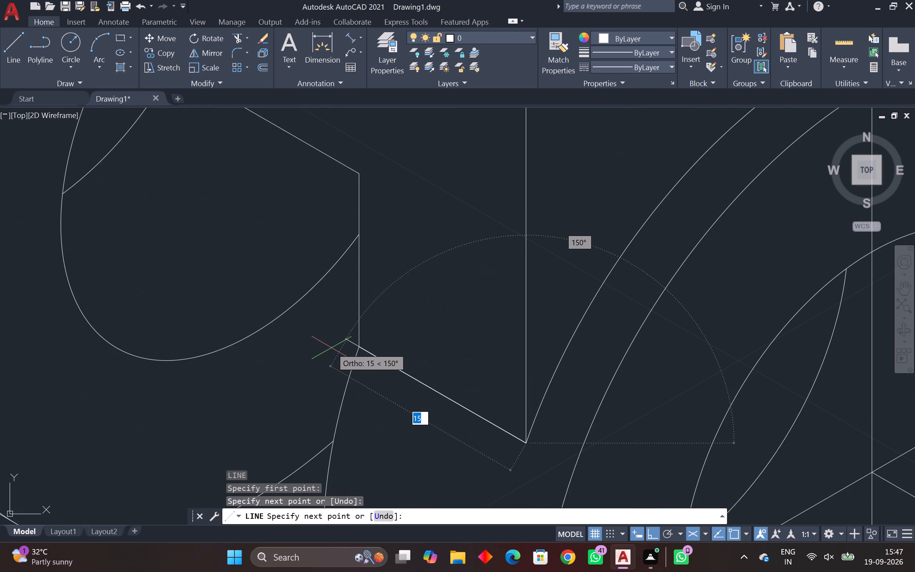
pyautogui.press('Escape')
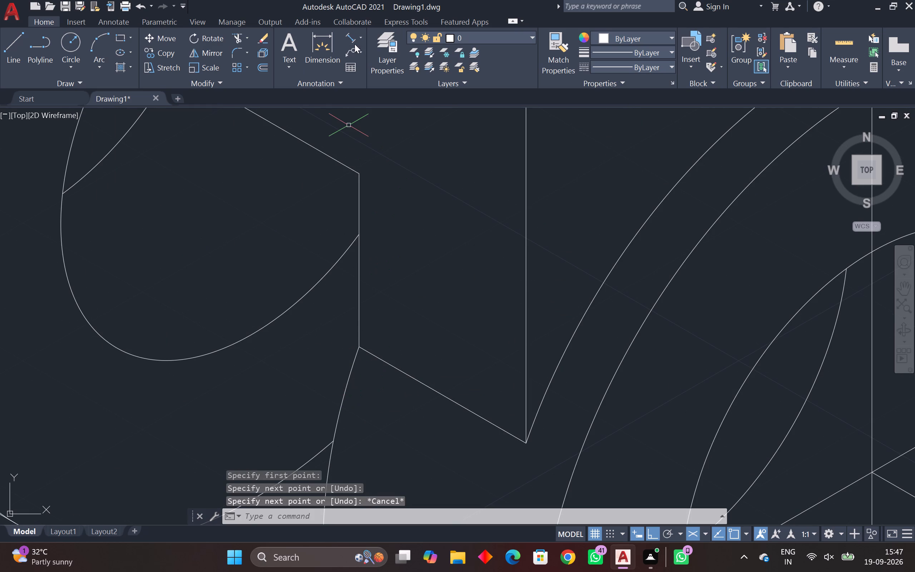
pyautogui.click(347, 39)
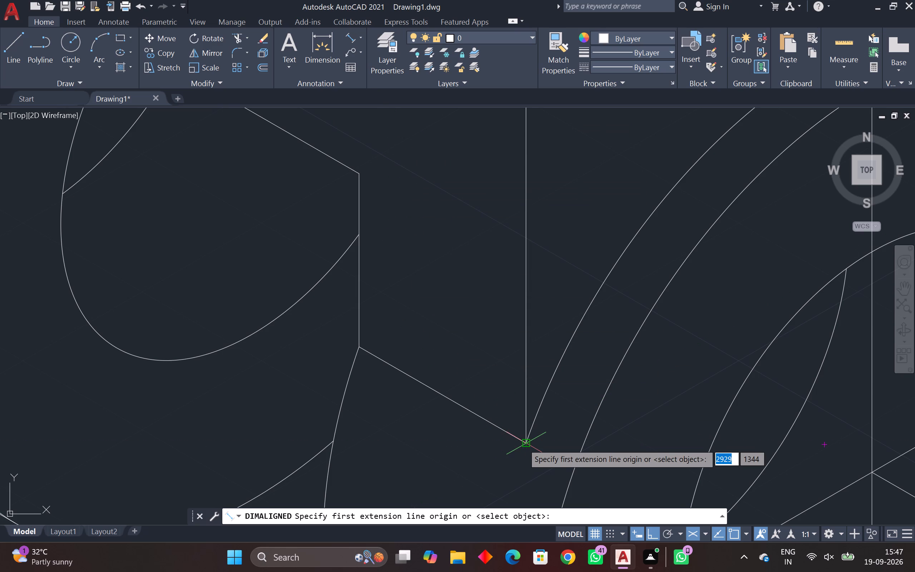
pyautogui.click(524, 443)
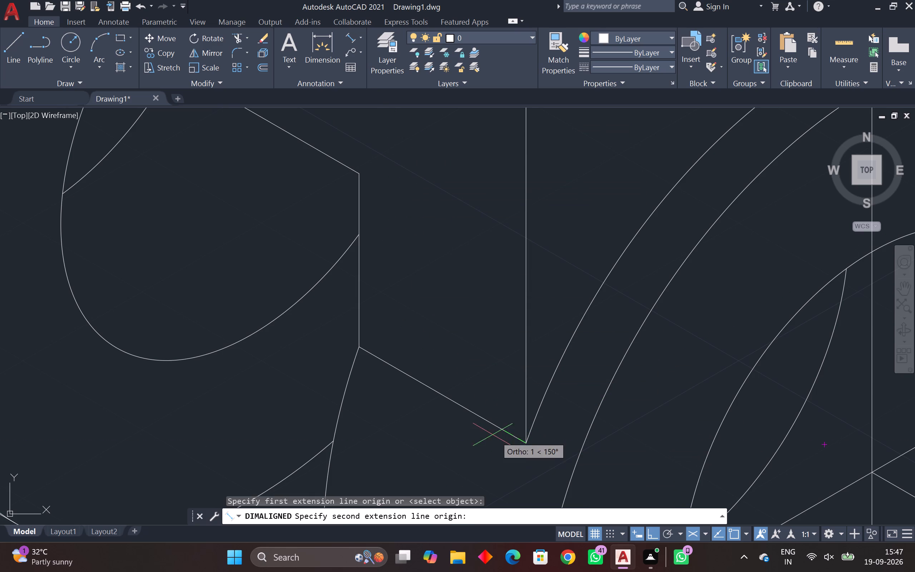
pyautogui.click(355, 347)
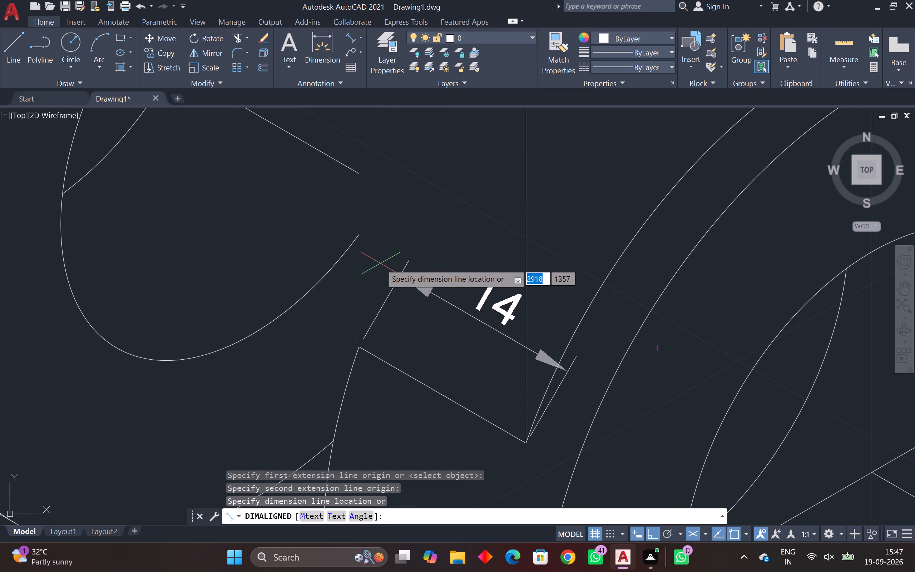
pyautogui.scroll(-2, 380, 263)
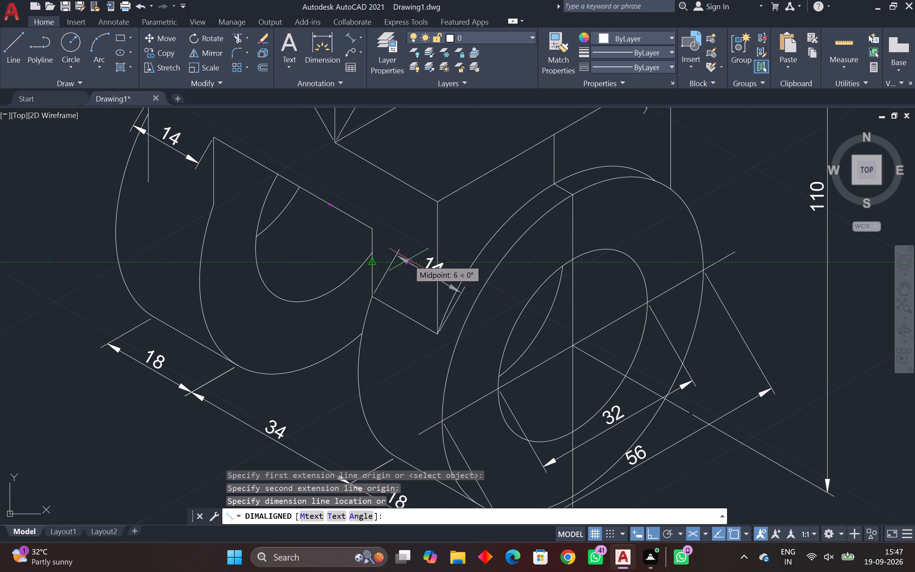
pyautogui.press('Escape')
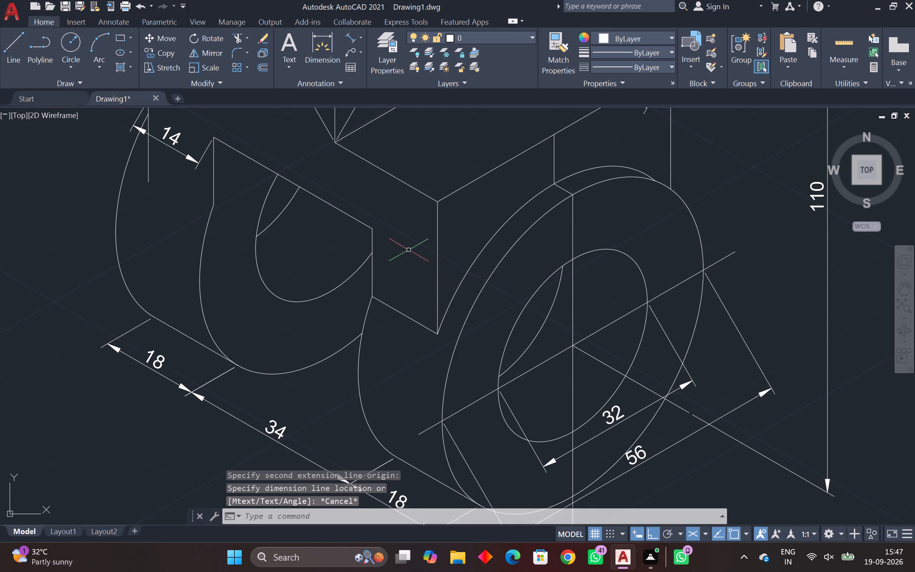
# Add a vertical aligned dimension of 12 downward from the lower end of the web's rear vertical edge, placed just beside that edge.
pyautogui.scroll(-1, 300, 217)
pyautogui.moveTo(300, 217); pyautogui.dragTo(400, 290, button='middle')
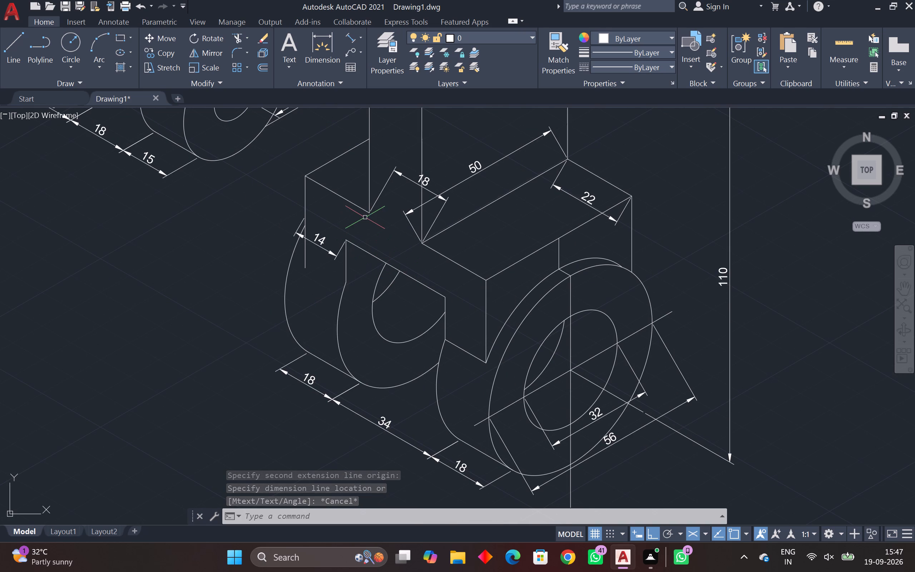
pyautogui.click(350, 39)
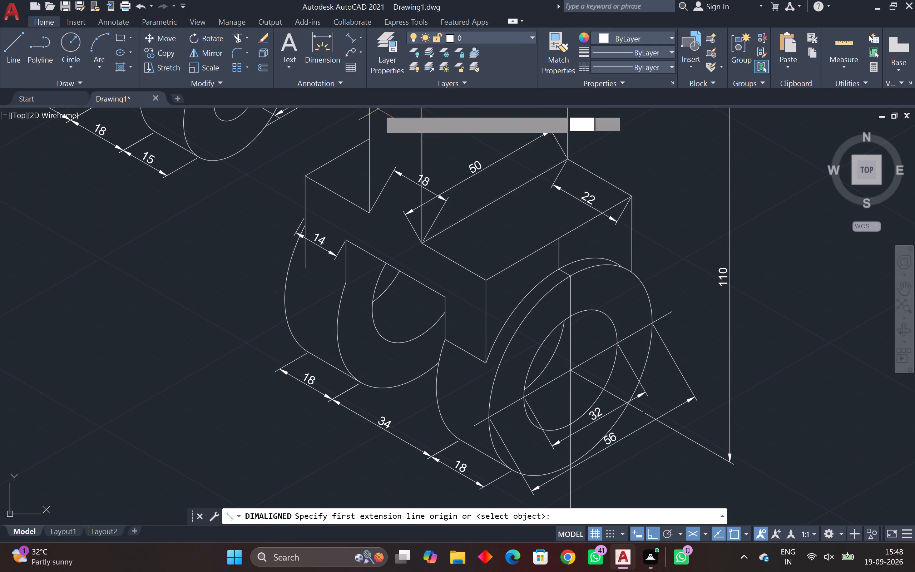
pyautogui.click(371, 212)
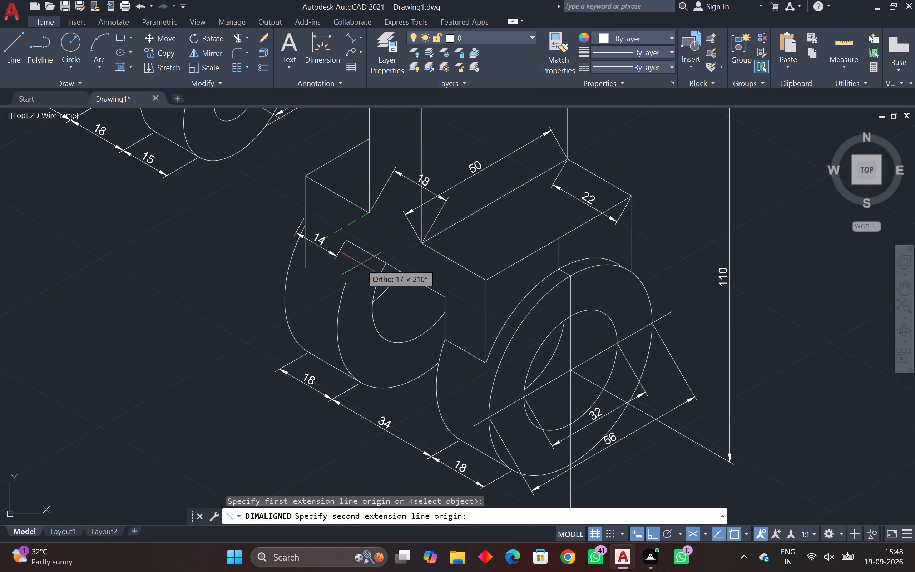
pyautogui.press('F5')
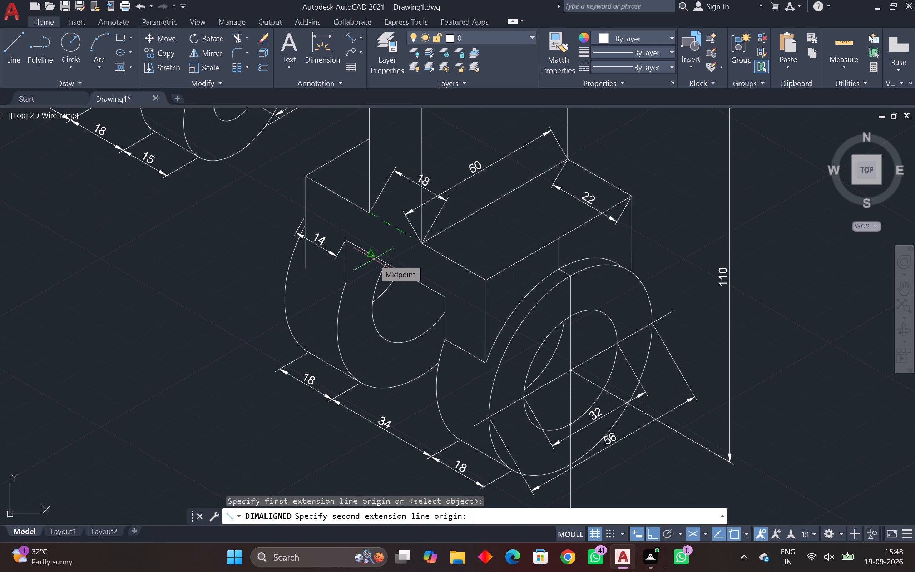
pyautogui.scroll(2, 372, 253)
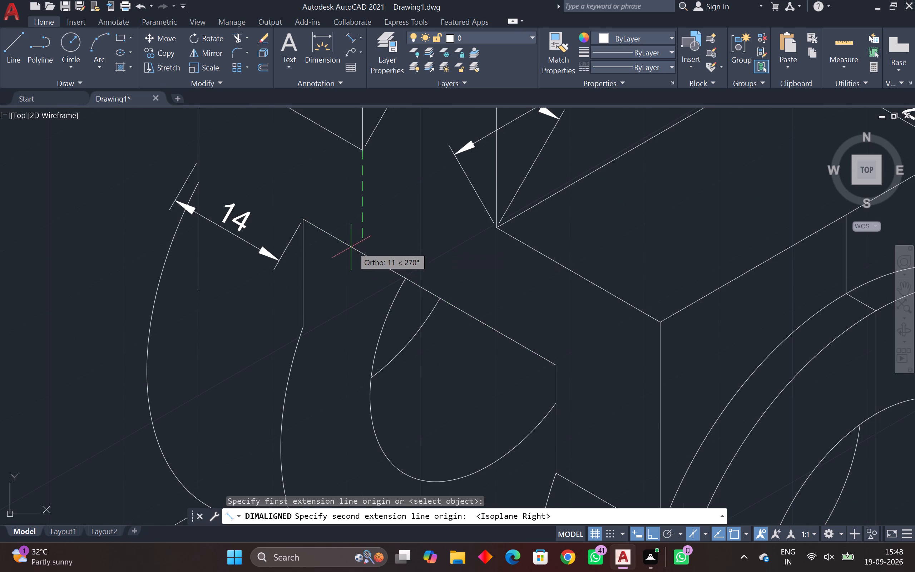
pyautogui.write('12')
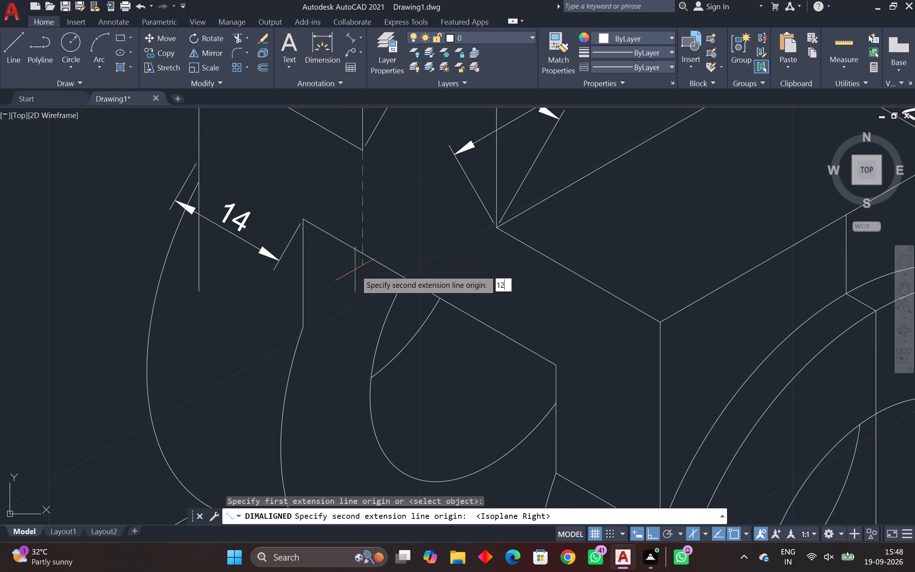
pyautogui.press('Return')
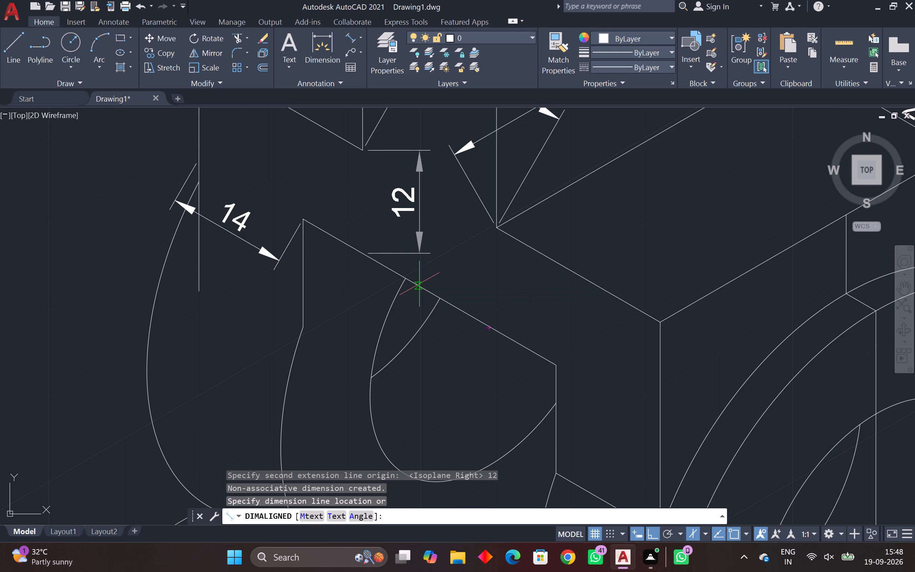
pyautogui.click(420, 284)
# Draw a vertical line about 33 long upward from the centre of the upper boss's front hole, past the outer circle.
pyautogui.scroll(-2, 443, 294)
pyautogui.moveTo(442, 294); pyautogui.dragTo(383, 404, button='middle')
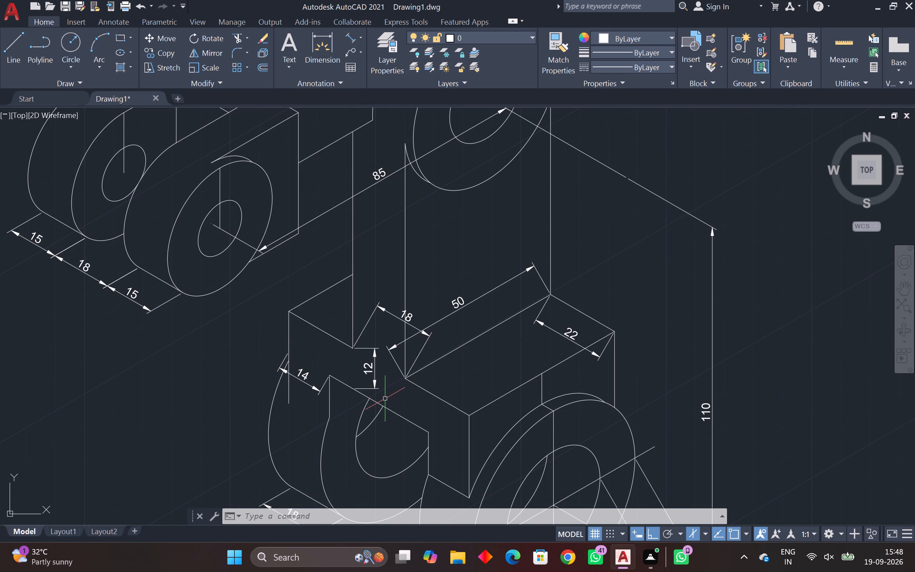
pyautogui.moveTo(385, 399); pyautogui.dragTo(349, 533, button='middle')
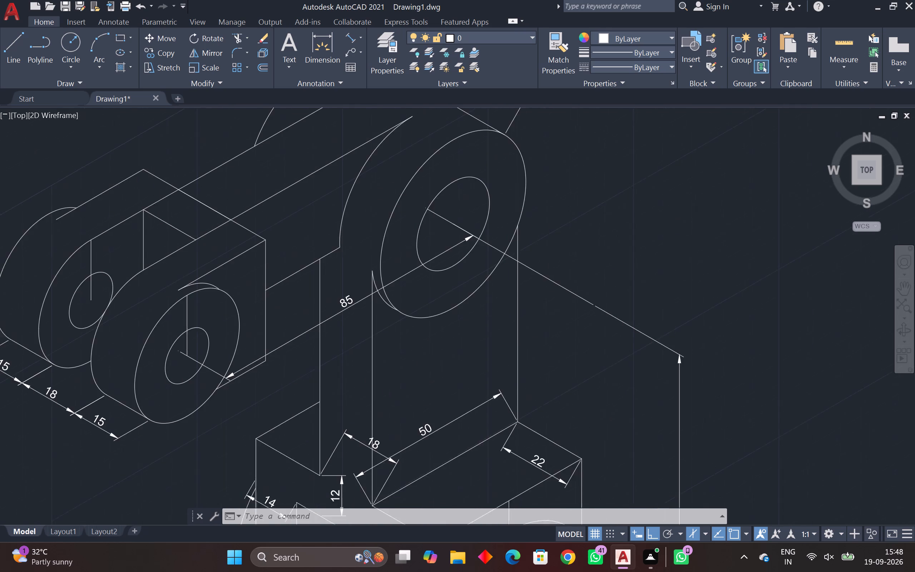
pyautogui.moveTo(349, 533); pyautogui.dragTo(288, 566, button='middle')
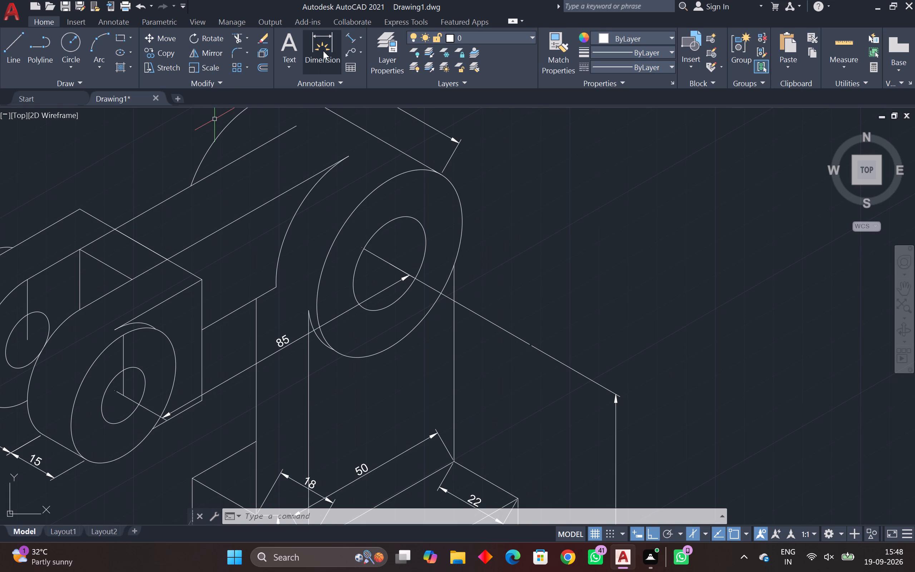
pyautogui.write('l')
pyautogui.press('space')
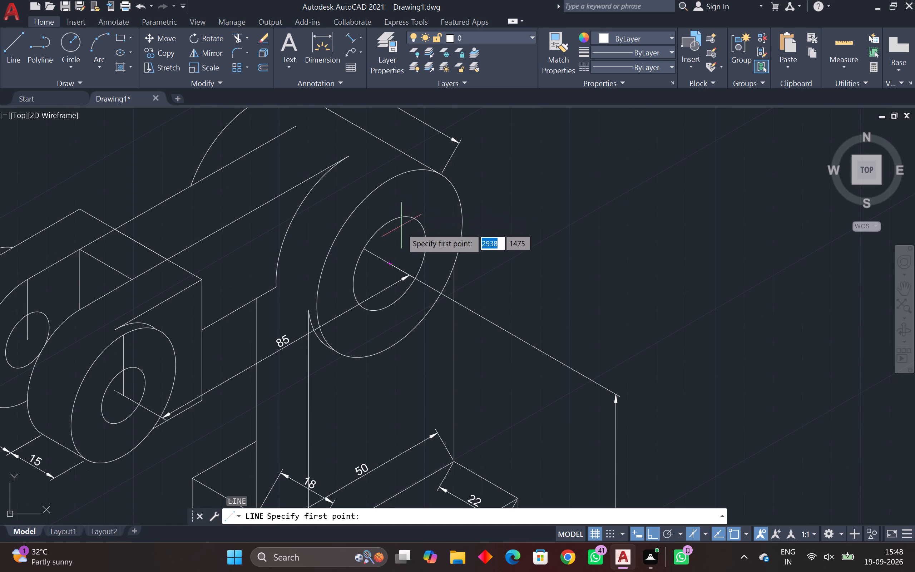
pyautogui.click(388, 261)
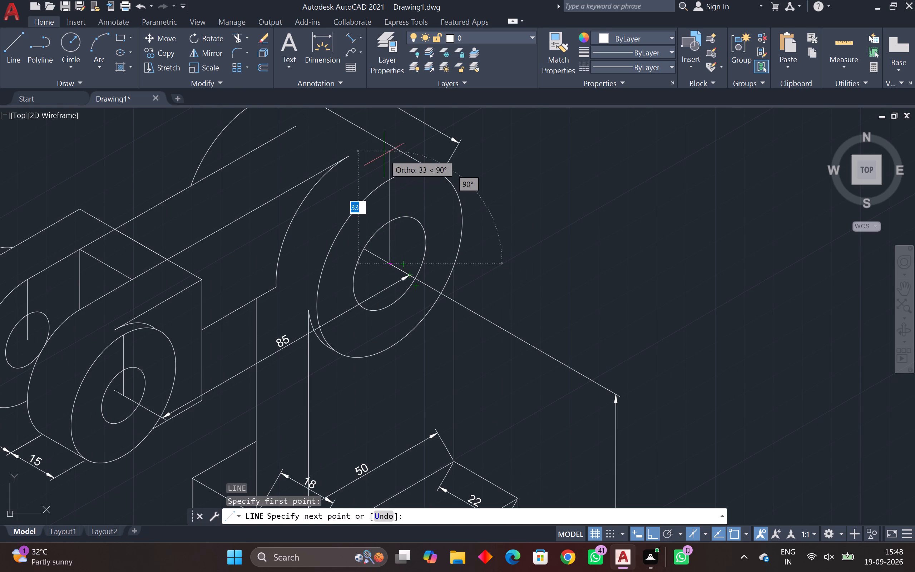
pyautogui.click(384, 154)
pyautogui.press('space')
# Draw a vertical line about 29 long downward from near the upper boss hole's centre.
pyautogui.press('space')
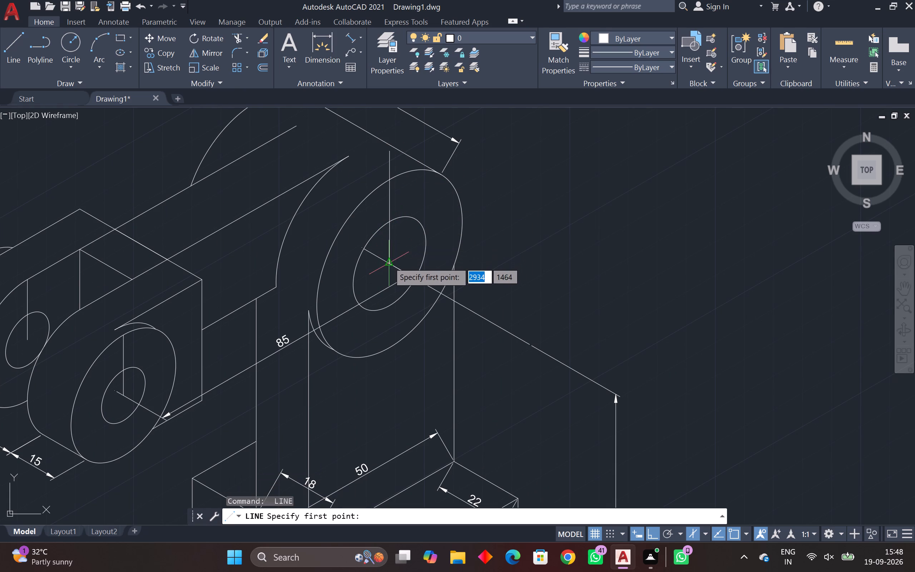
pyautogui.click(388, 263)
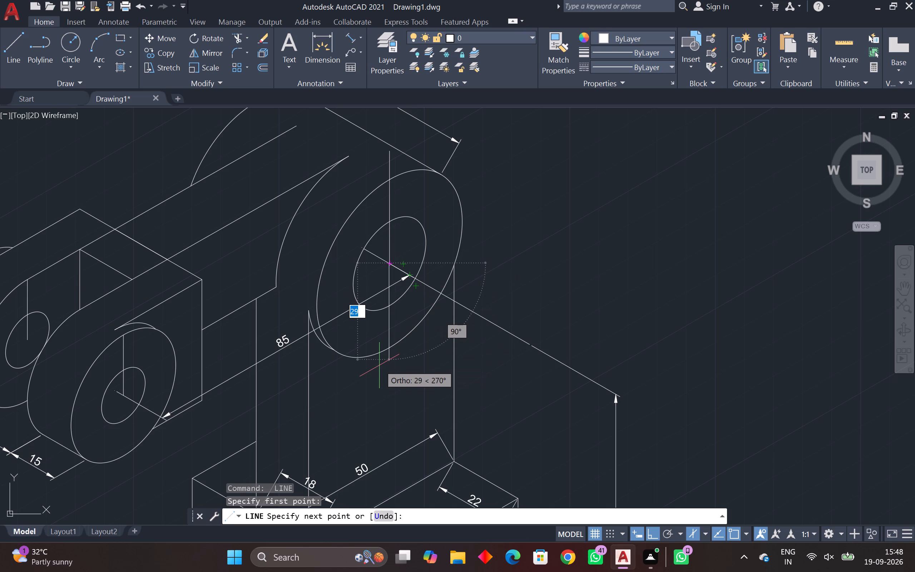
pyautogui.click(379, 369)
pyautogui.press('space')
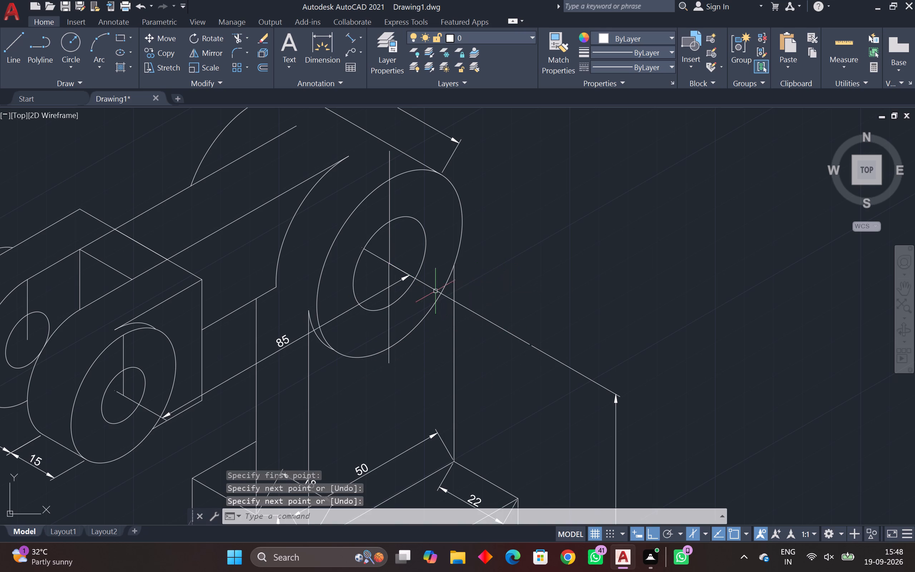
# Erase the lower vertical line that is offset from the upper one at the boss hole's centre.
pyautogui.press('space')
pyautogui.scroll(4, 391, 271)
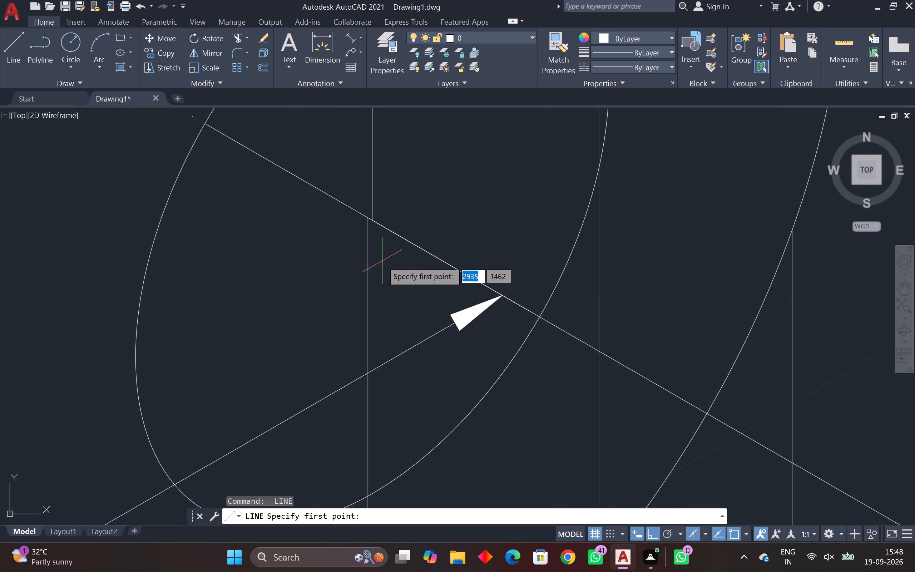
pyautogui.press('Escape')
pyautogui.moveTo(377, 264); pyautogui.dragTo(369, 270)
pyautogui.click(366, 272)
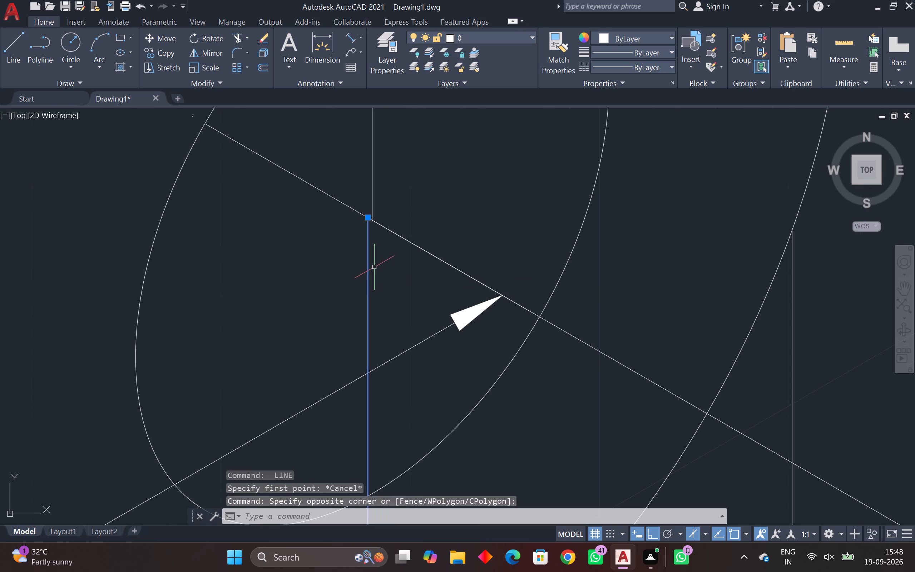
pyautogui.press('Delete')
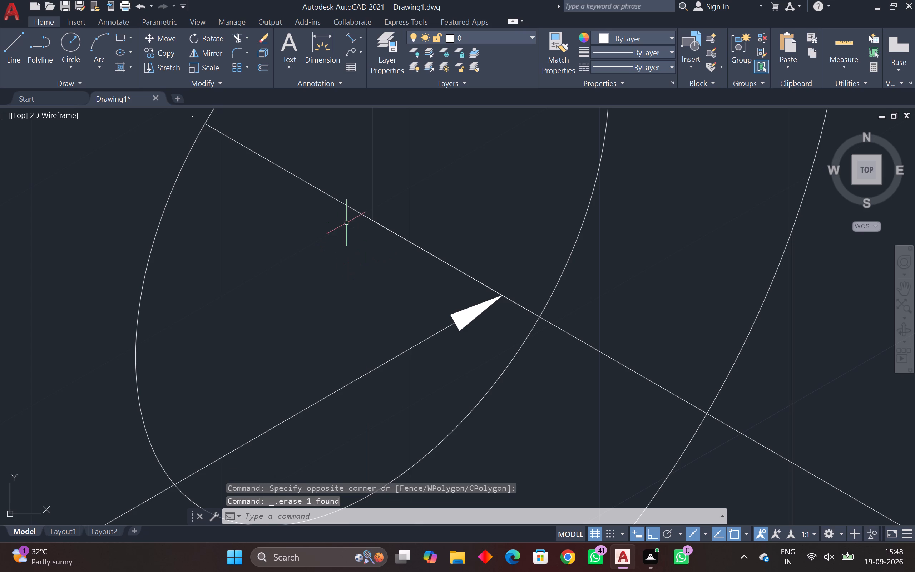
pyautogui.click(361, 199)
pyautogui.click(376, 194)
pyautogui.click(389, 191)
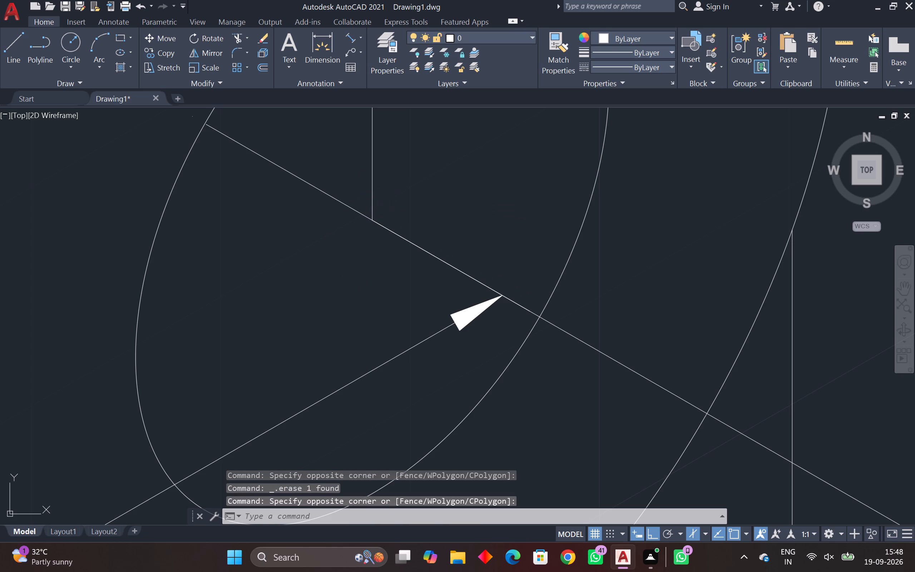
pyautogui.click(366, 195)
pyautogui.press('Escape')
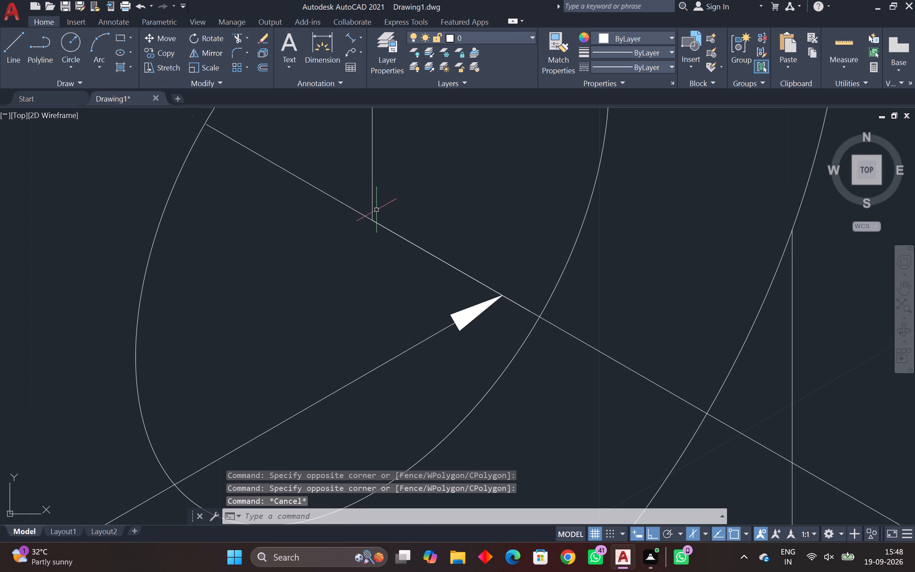
# Draw a vertical line downward from the exact lower end of the boss's upper centre line, past the outer circle.
pyautogui.press('l')
pyautogui.press('space')
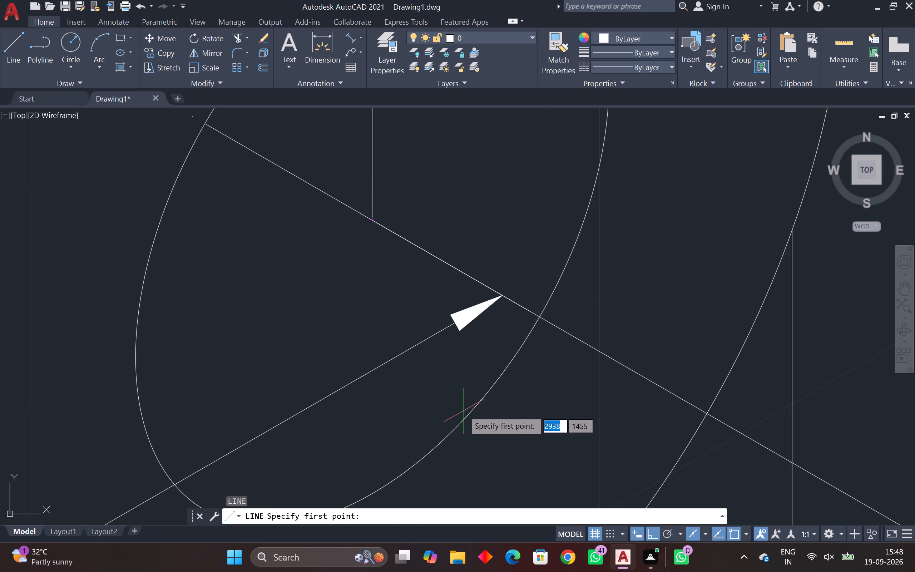
pyautogui.scroll(2, 359, 200)
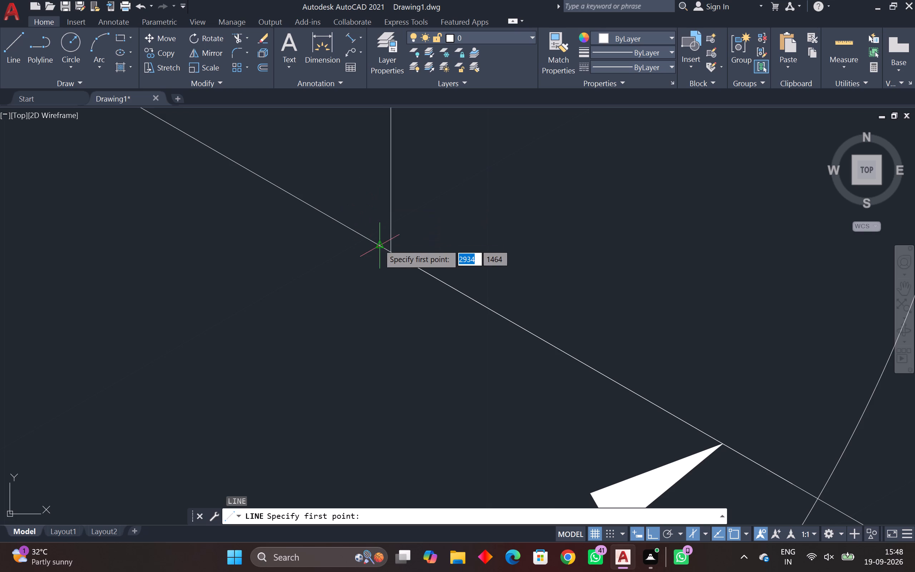
pyautogui.scroll(2, 384, 247)
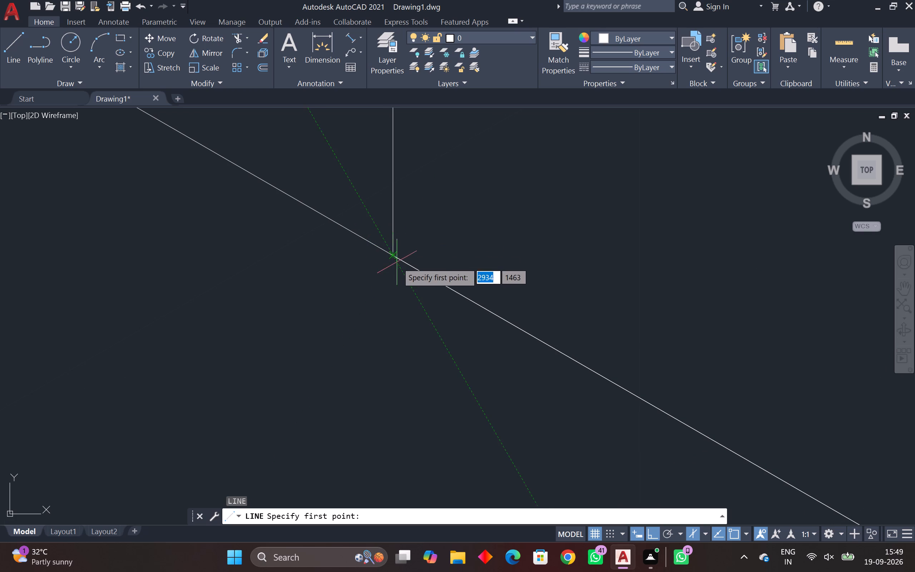
pyautogui.click(392, 257)
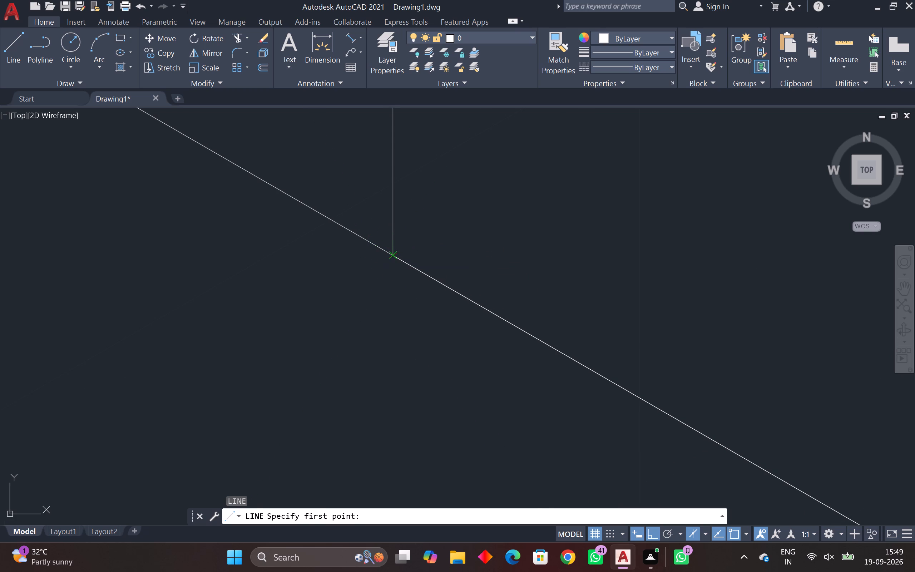
pyautogui.moveTo(421, 366); pyautogui.dragTo(458, 143, button='middle')
pyautogui.scroll(-2, 493, 432)
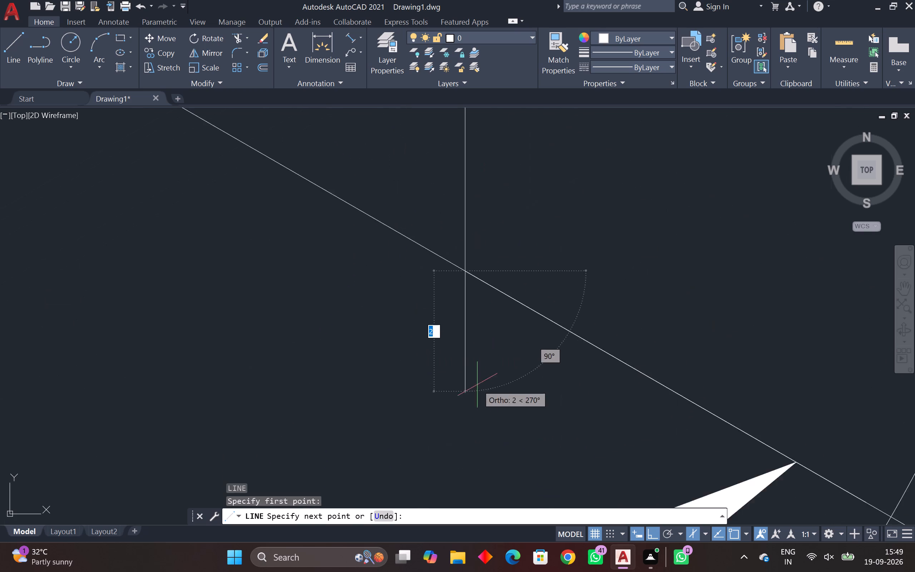
pyautogui.scroll(-2, 479, 380)
pyautogui.moveTo(468, 326); pyautogui.dragTo(426, 133, button='middle')
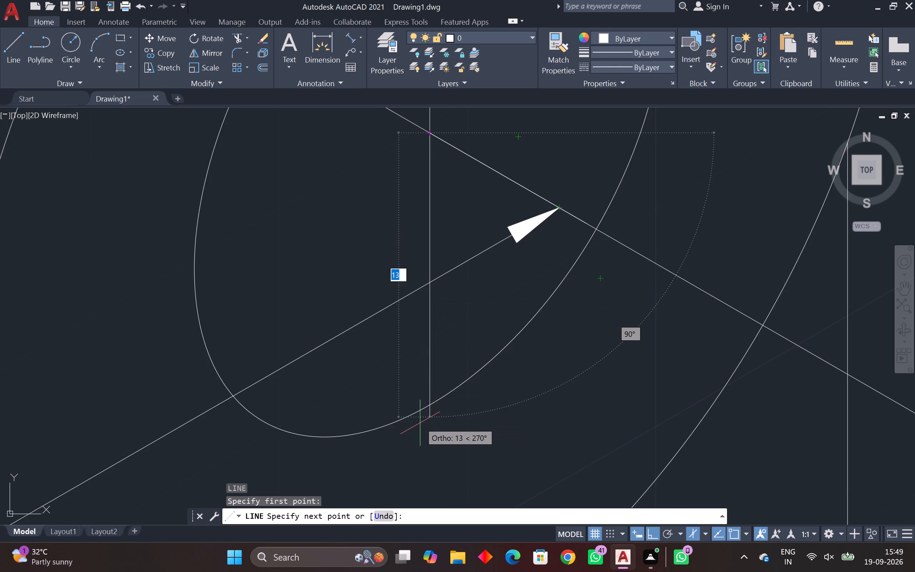
pyautogui.scroll(-2, 422, 421)
pyautogui.moveTo(422, 421); pyautogui.dragTo(406, 255, button='middle')
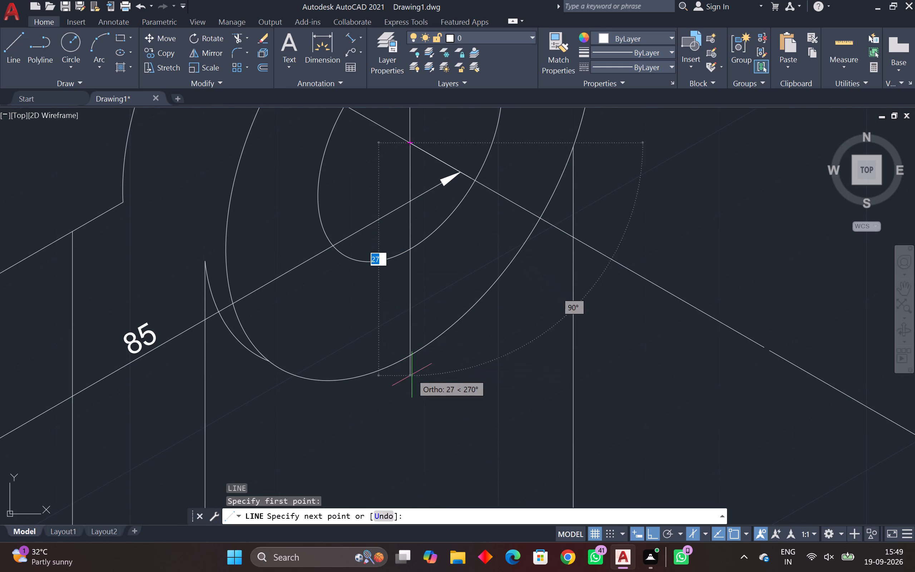
pyautogui.click(393, 394)
pyautogui.press('Escape')
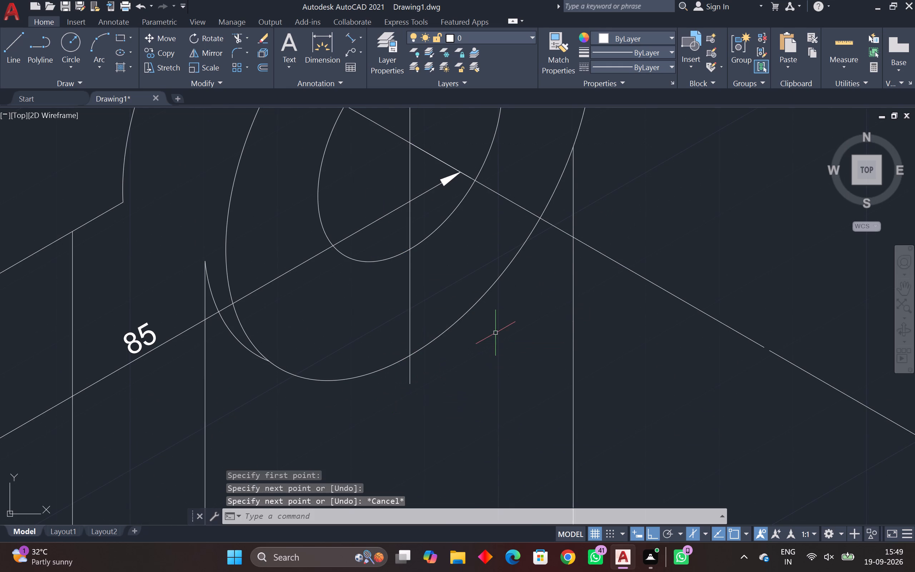
# Add a vertical aligned dimension across the upper boss's outer circle along the centre line, placed outside the circle.
pyautogui.scroll(-2, 495, 333)
pyautogui.moveTo(488, 333); pyautogui.dragTo(382, 366, button='middle')
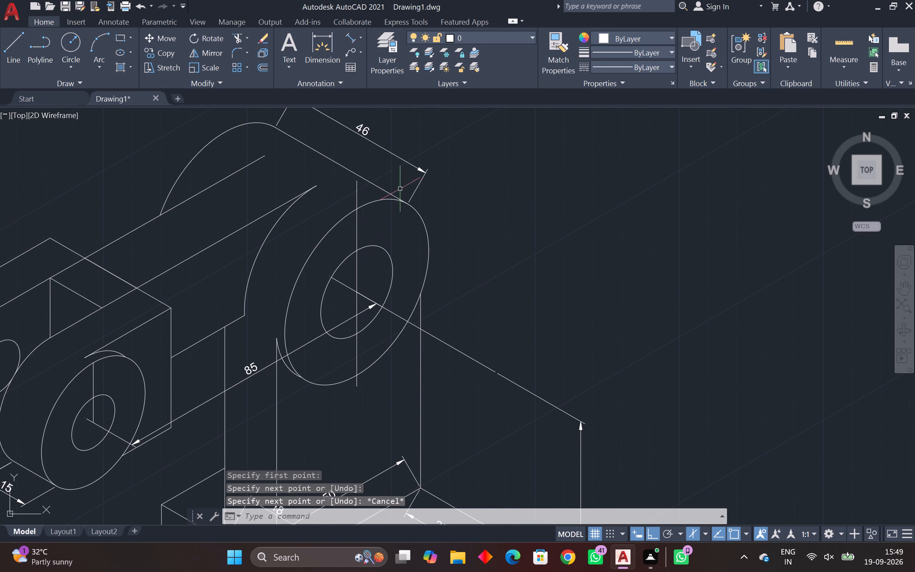
pyautogui.click(349, 33)
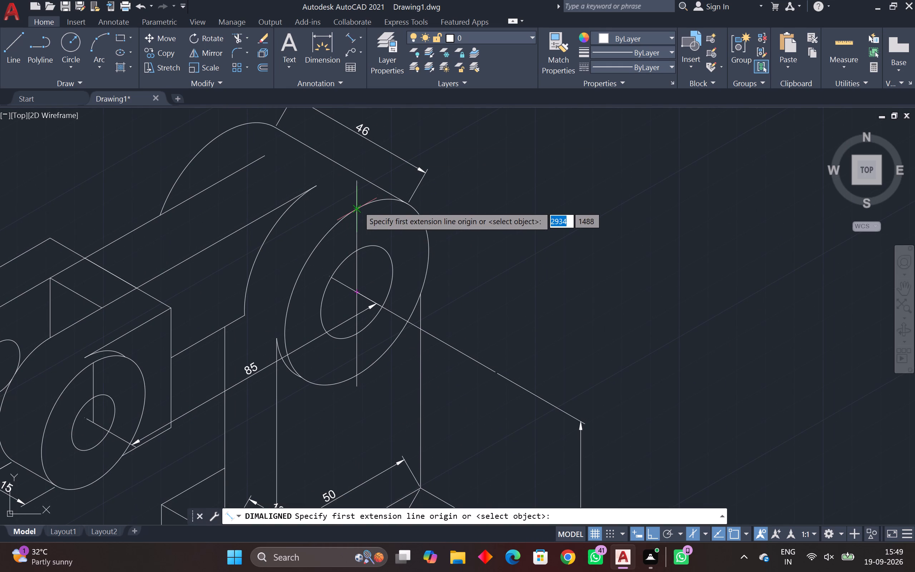
pyautogui.click(358, 206)
pyautogui.click(356, 378)
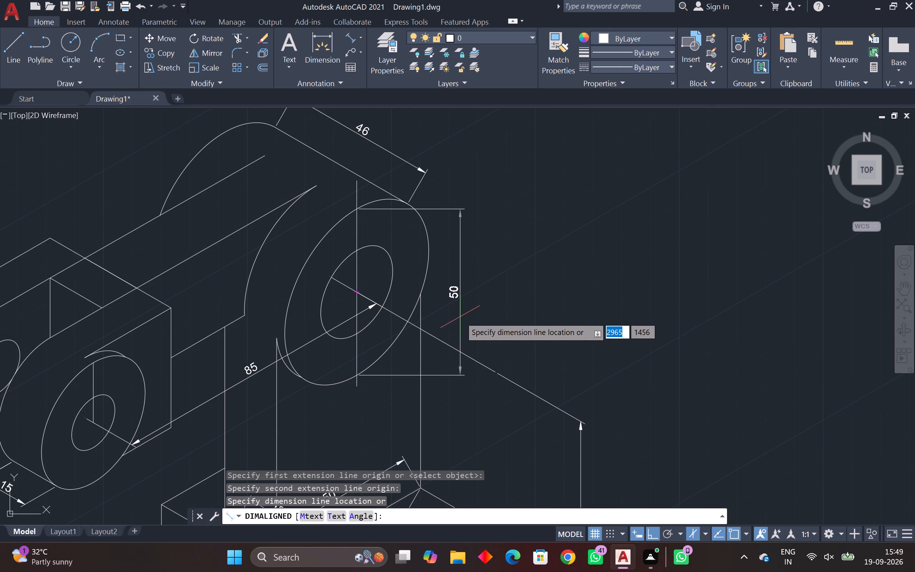
pyautogui.click(460, 317)
# Add a vertical aligned dimension across the upper boss's hole along the centre line, placed inside the outer-circle dimension.
pyautogui.press('space')
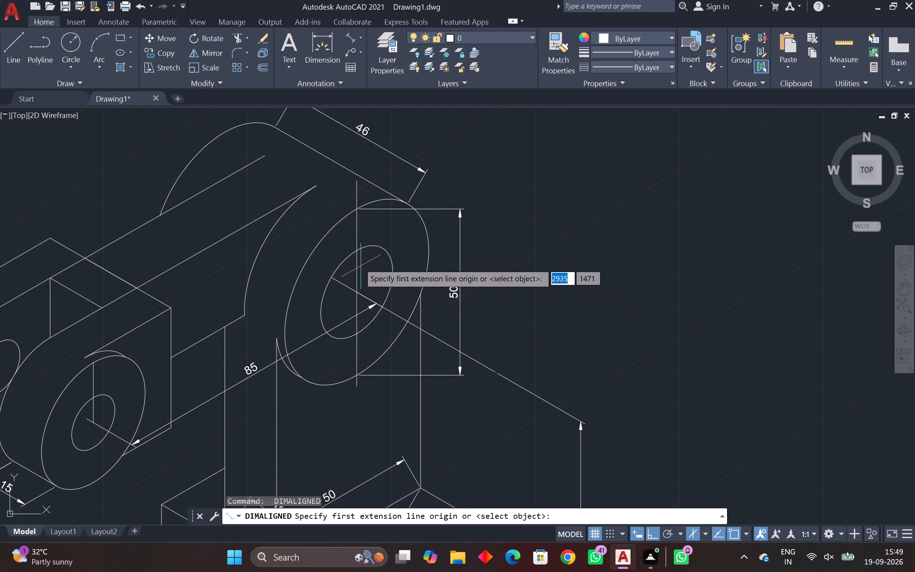
pyautogui.click(356, 251)
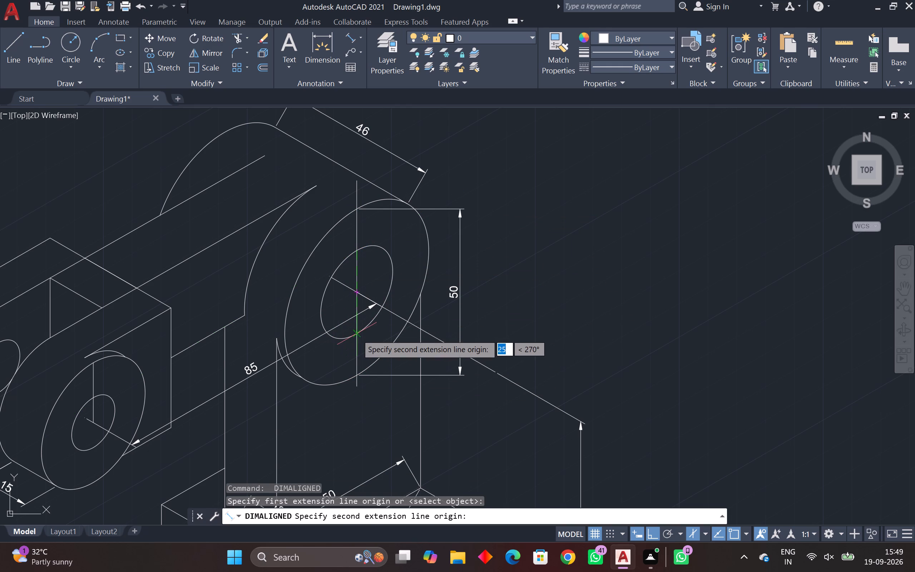
pyautogui.click(356, 334)
pyautogui.click(409, 298)
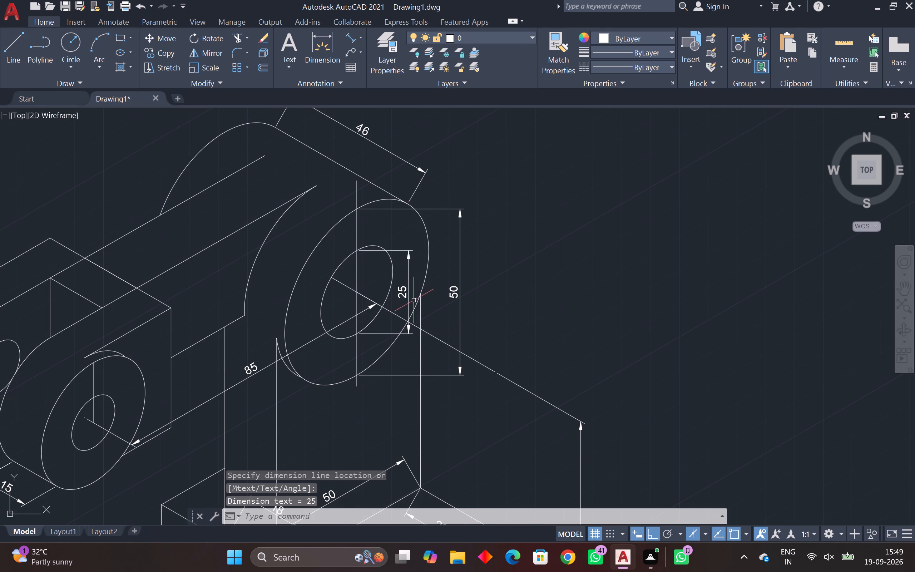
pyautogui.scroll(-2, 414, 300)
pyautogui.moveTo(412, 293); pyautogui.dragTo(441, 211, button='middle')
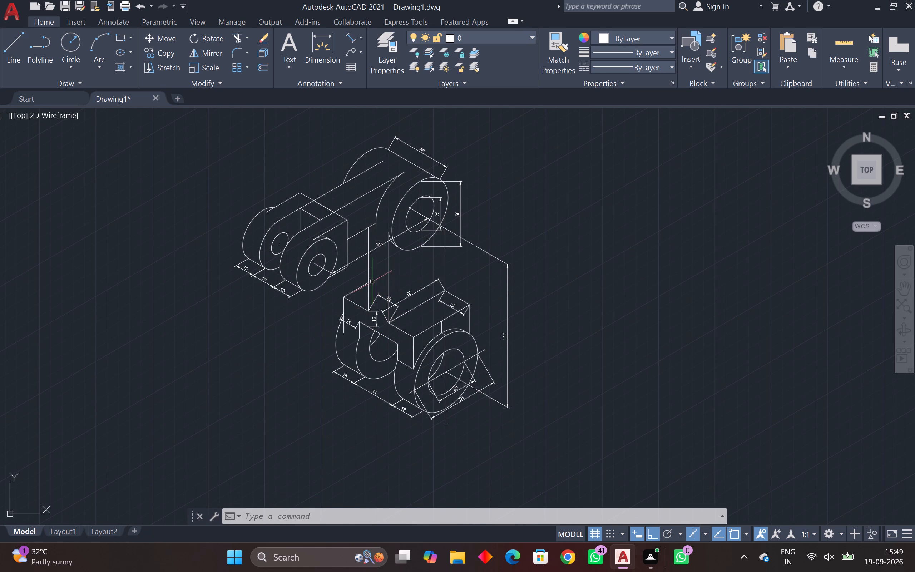
# Add an aligned dimension across the front lug's thickness along the fork's back top edge, placed above the edge.
pyautogui.moveTo(358, 266); pyautogui.dragTo(398, 320, button='middle')
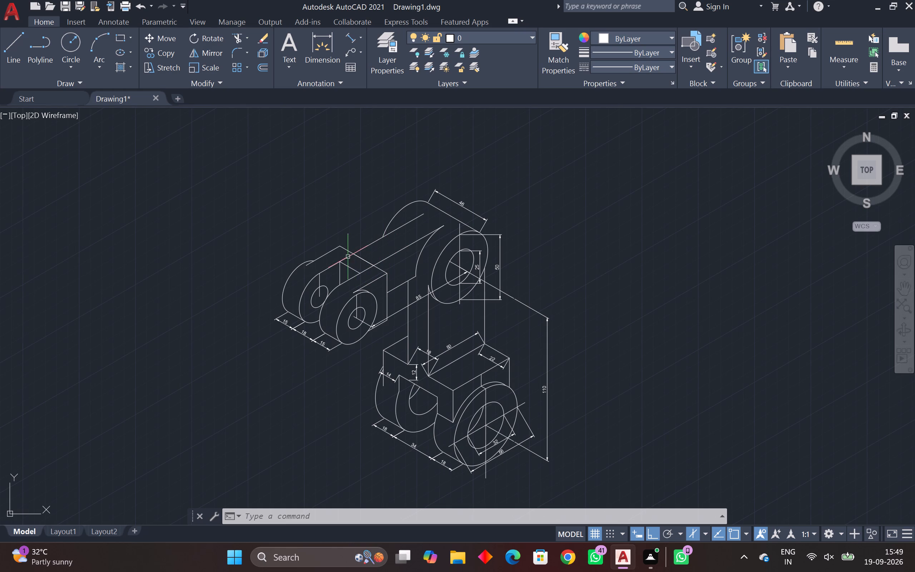
pyautogui.click(348, 35)
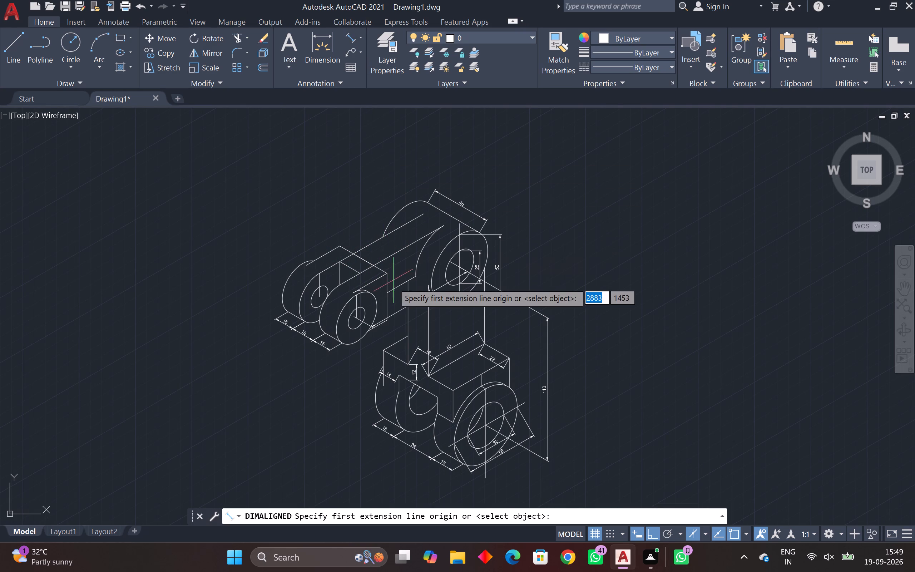
pyautogui.scroll(2, 393, 283)
pyautogui.click(342, 236)
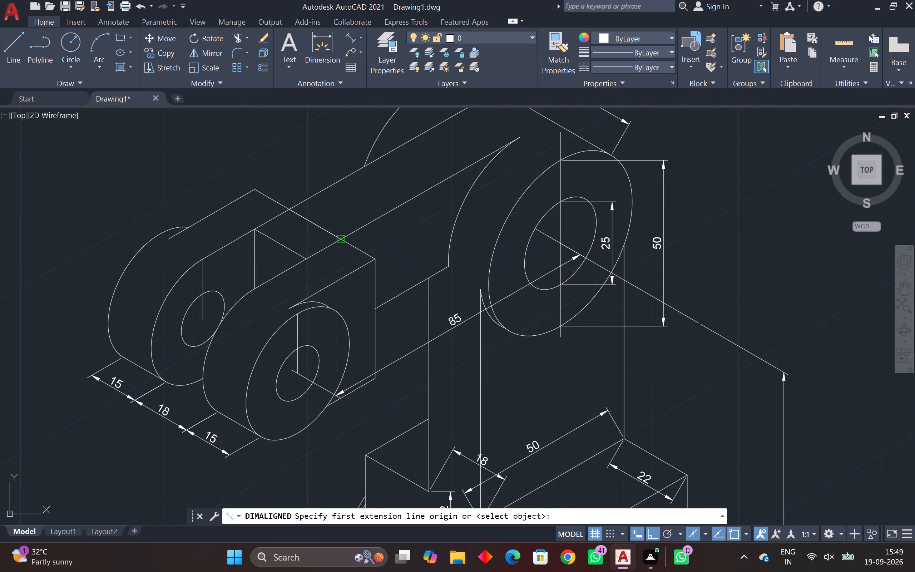
pyautogui.click(374, 261)
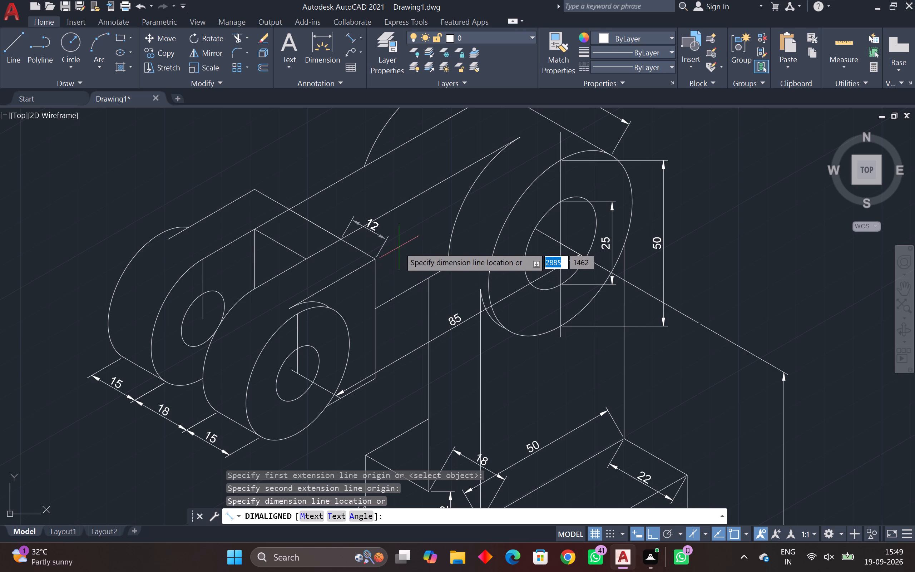
pyautogui.click(405, 245)
# Add an aligned dimension across the slot width on the fork's back top edge, in line with the front lug's thickness dimension.
pyautogui.press('space')
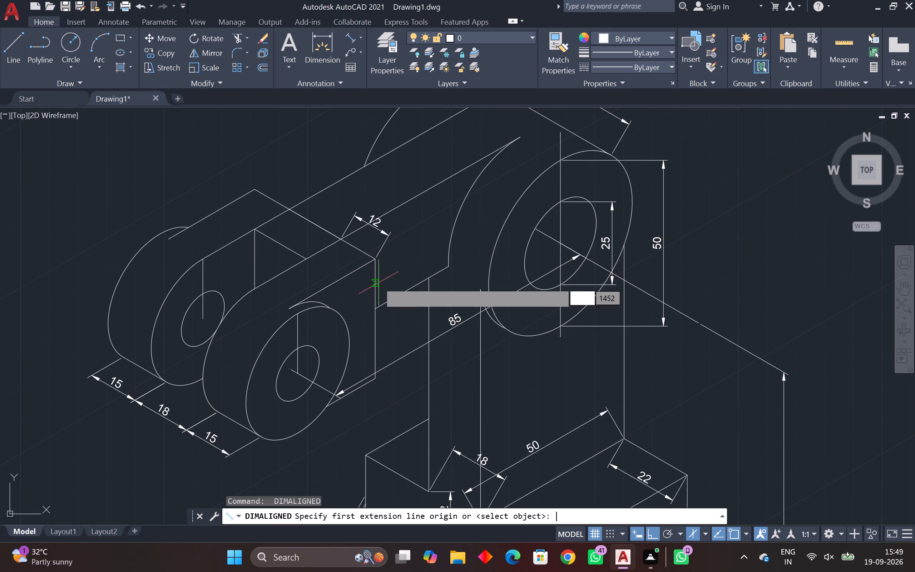
pyautogui.click(293, 209)
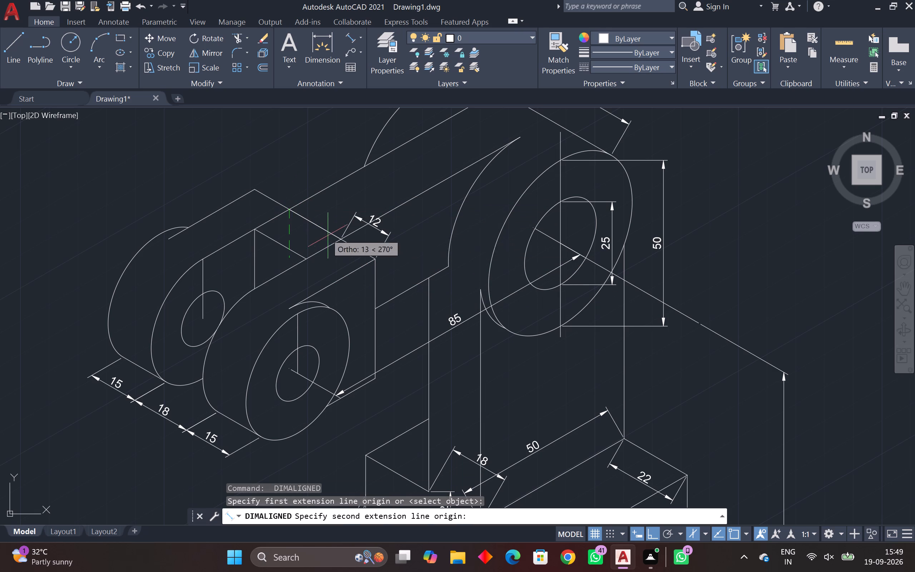
pyautogui.click(341, 240)
pyautogui.click(358, 219)
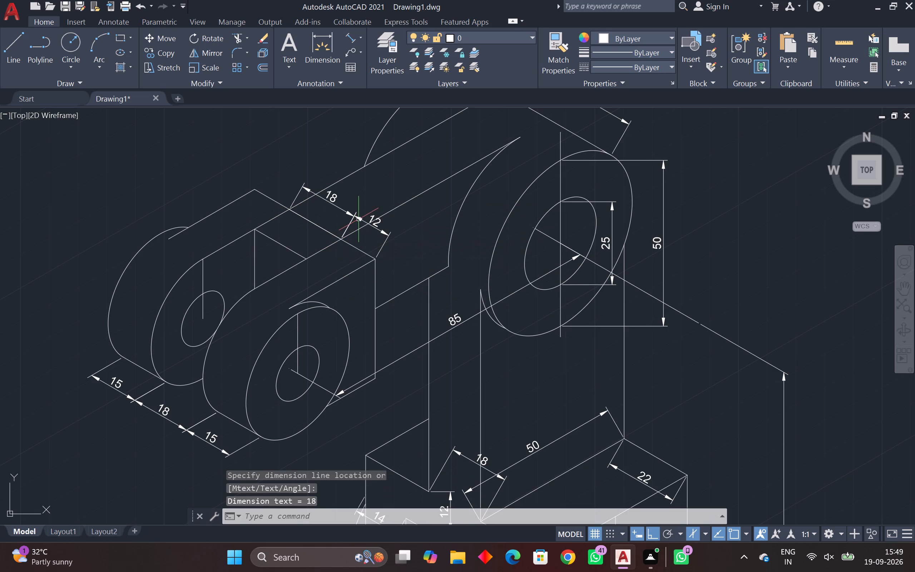
# Add an aligned dimension across the rear lug's thickness on the fork's back top edge, in line with the slot-width dimension.
pyautogui.press('space')
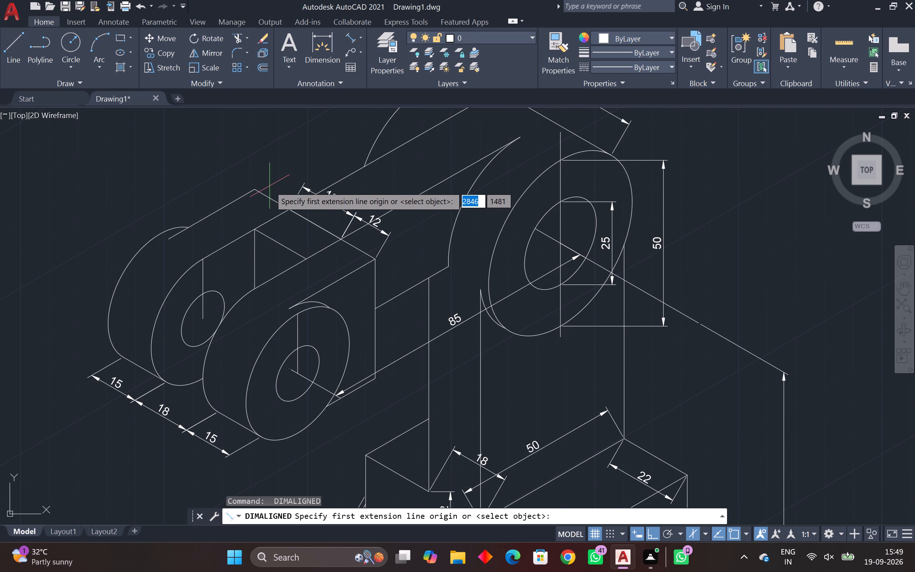
pyautogui.click(256, 189)
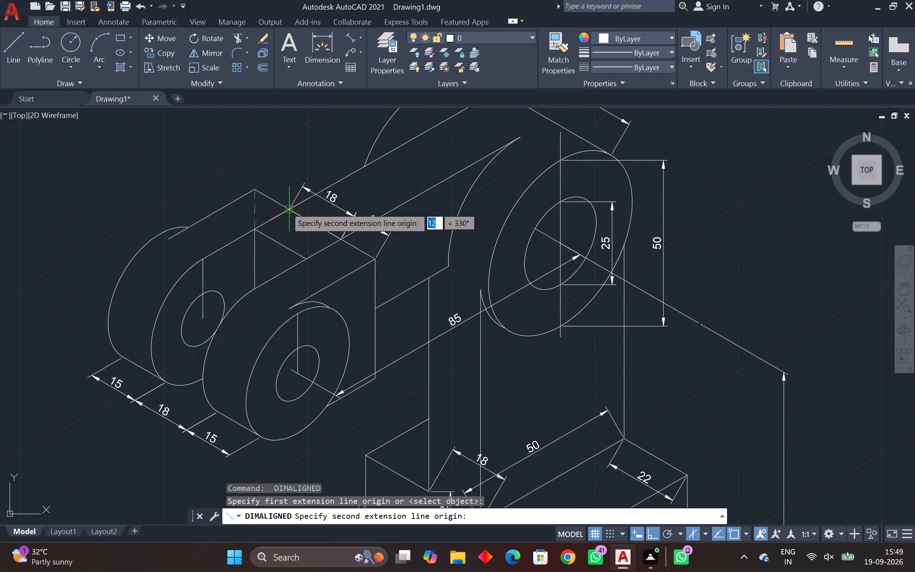
pyautogui.click(287, 208)
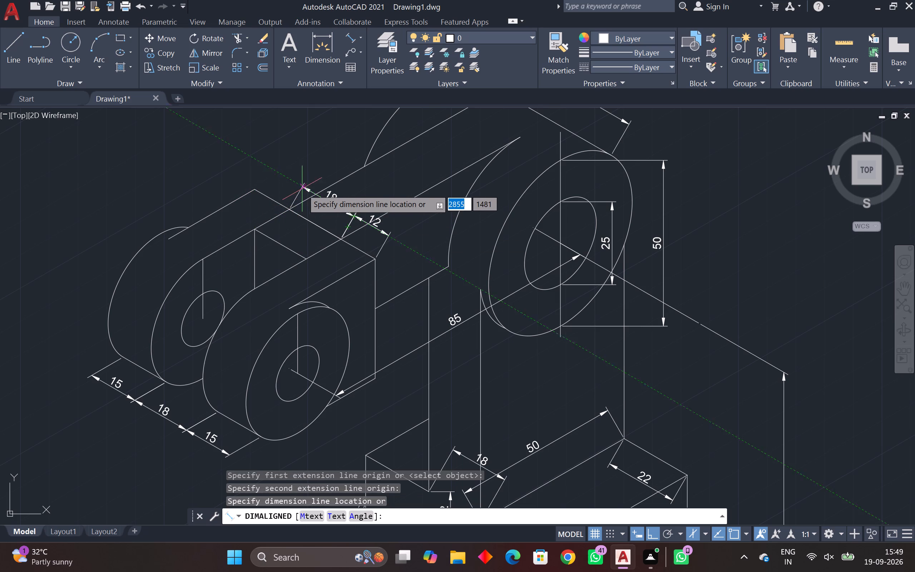
pyautogui.click(301, 189)
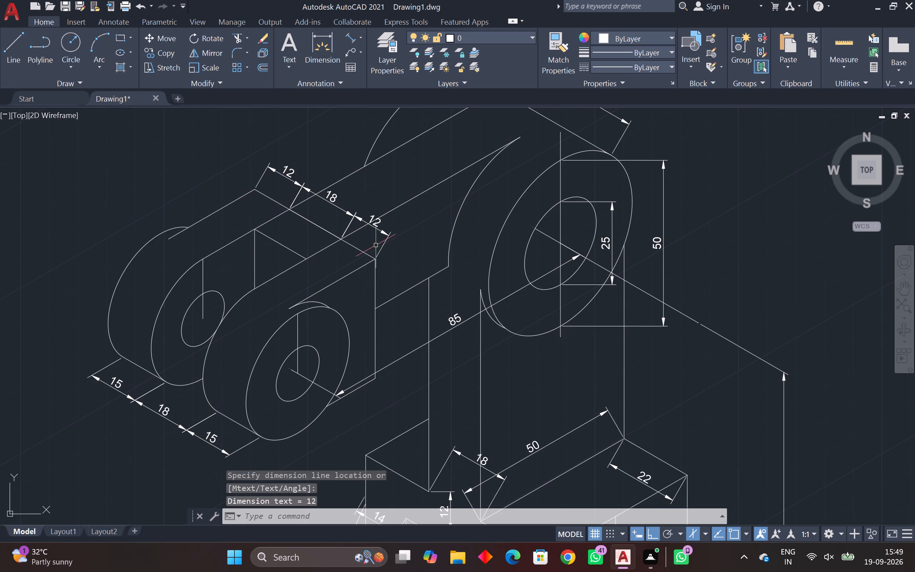
# Stretch the front lug's top thickness dimension so its arrow tip meets the adjacent slot-width dimension's arrow tip.
pyautogui.scroll(3, 373, 243)
pyautogui.moveTo(368, 225); pyautogui.dragTo(374, 265, button='middle')
pyautogui.moveTo(425, 218); pyautogui.dragTo(406, 247)
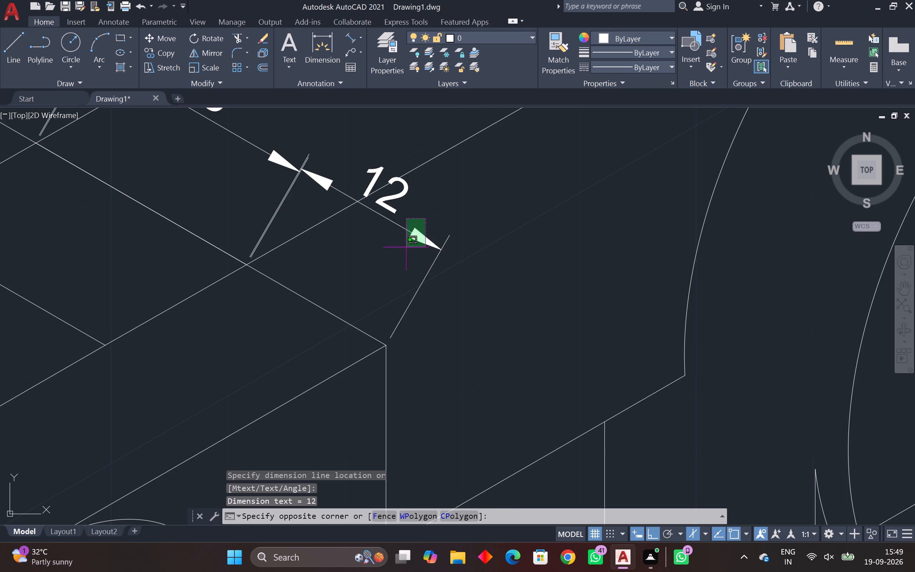
pyautogui.click(396, 259)
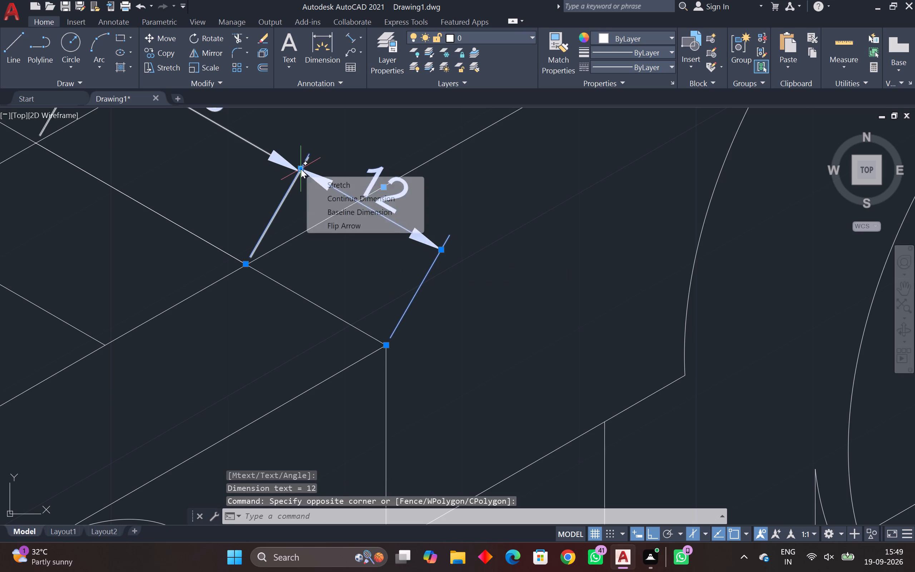
pyautogui.scroll(3, 350, 192)
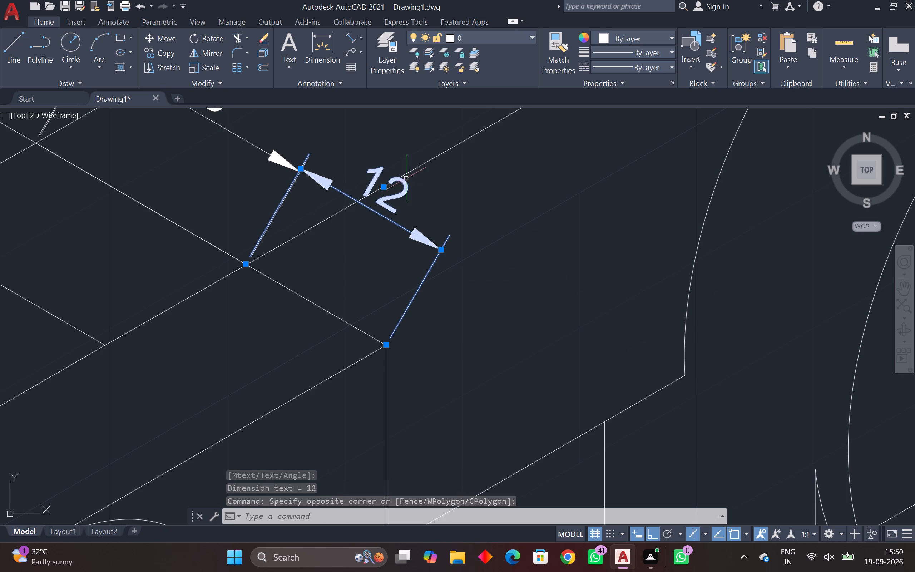
pyautogui.click(384, 187)
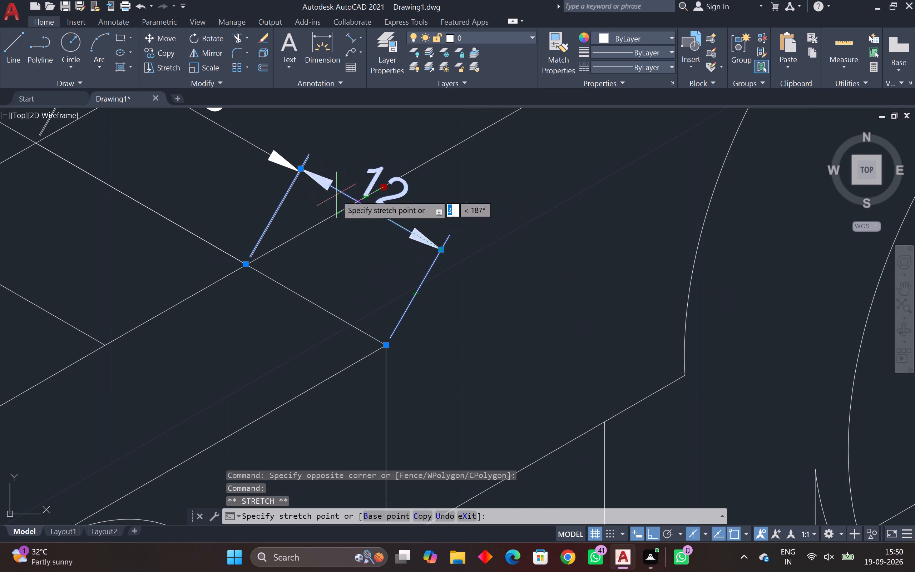
pyautogui.press('Escape')
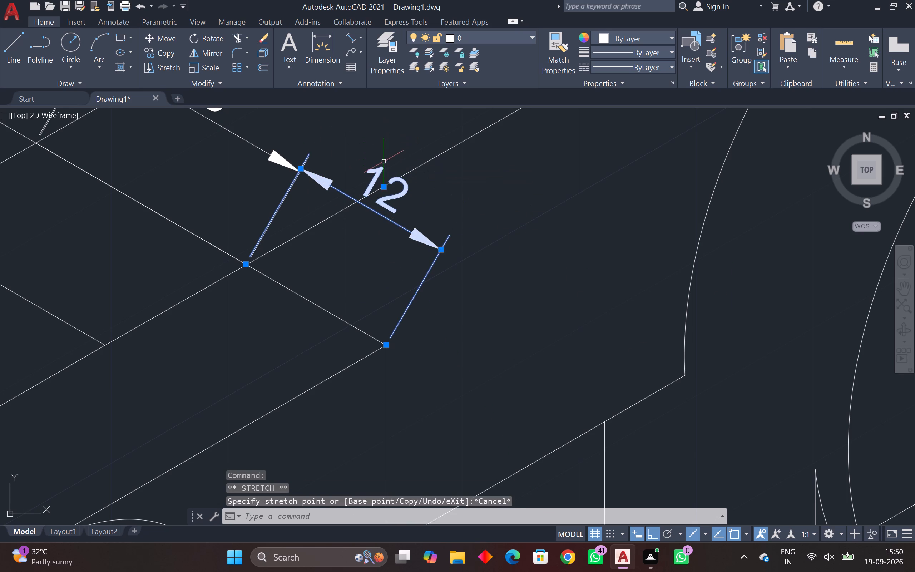
pyautogui.scroll(3, 302, 191)
pyautogui.moveTo(304, 189); pyautogui.dragTo(337, 288, button='middle')
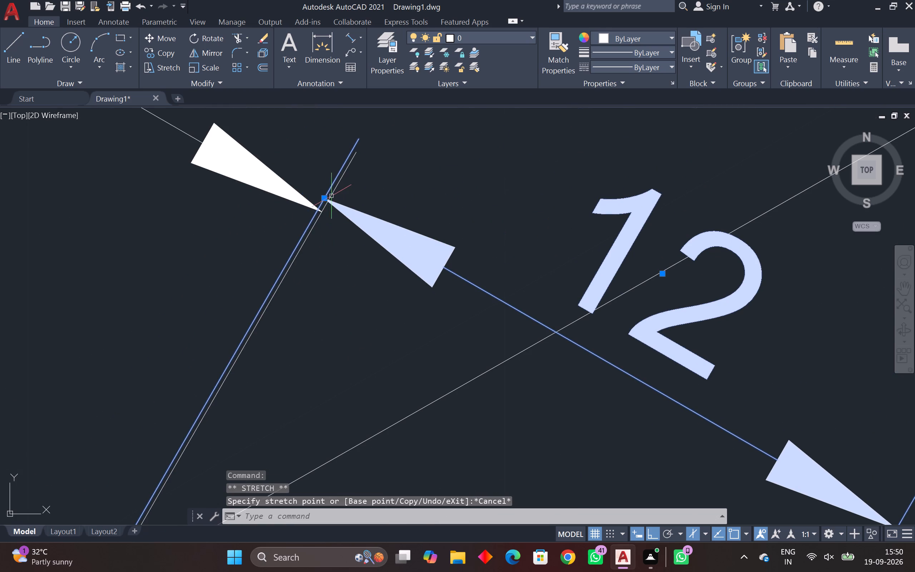
pyautogui.click(323, 197)
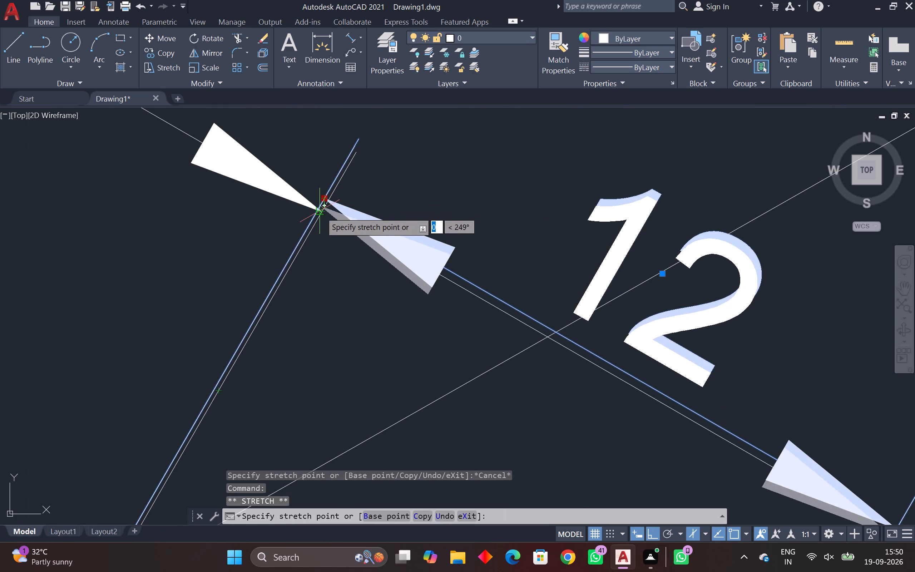
pyautogui.scroll(2, 320, 212)
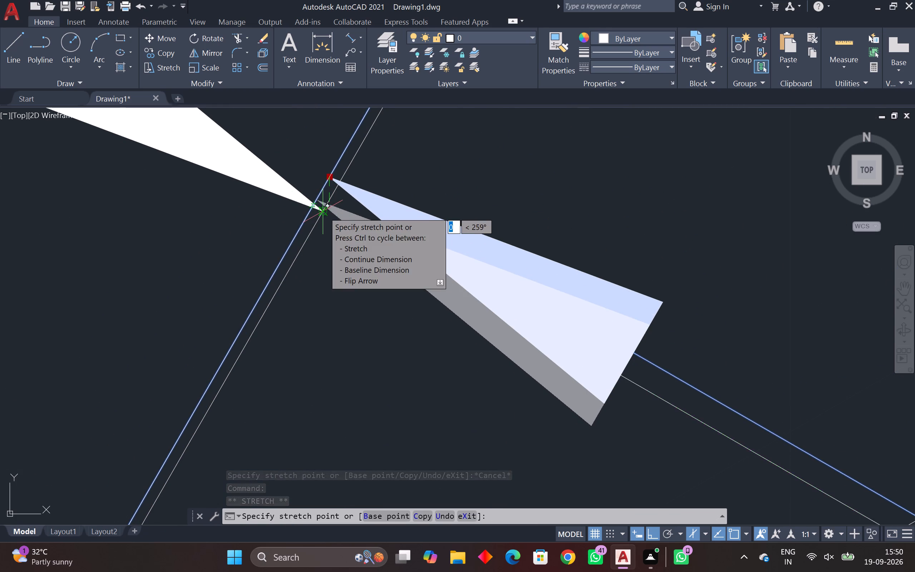
pyautogui.click(323, 212)
pyautogui.scroll(-1, 441, 220)
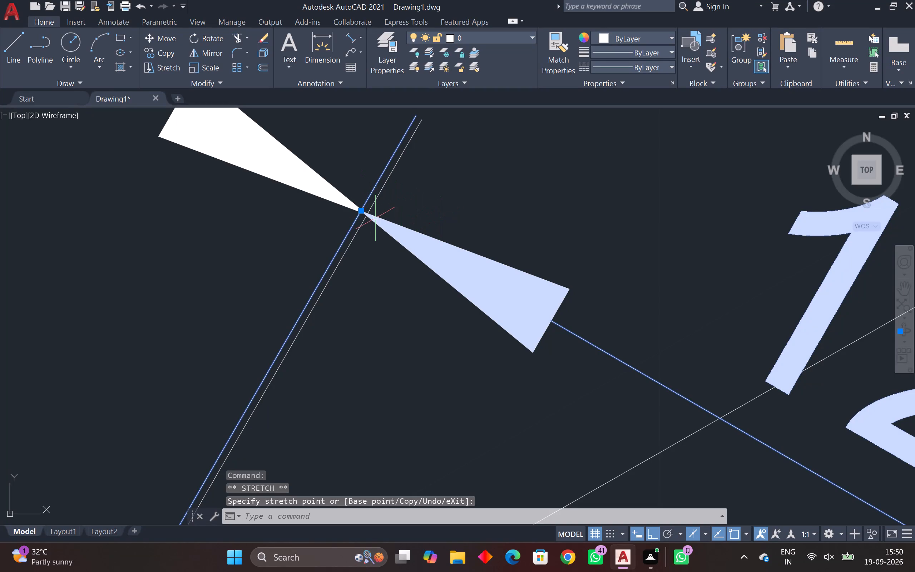
pyautogui.press('Escape')
pyautogui.scroll(-3, 389, 250)
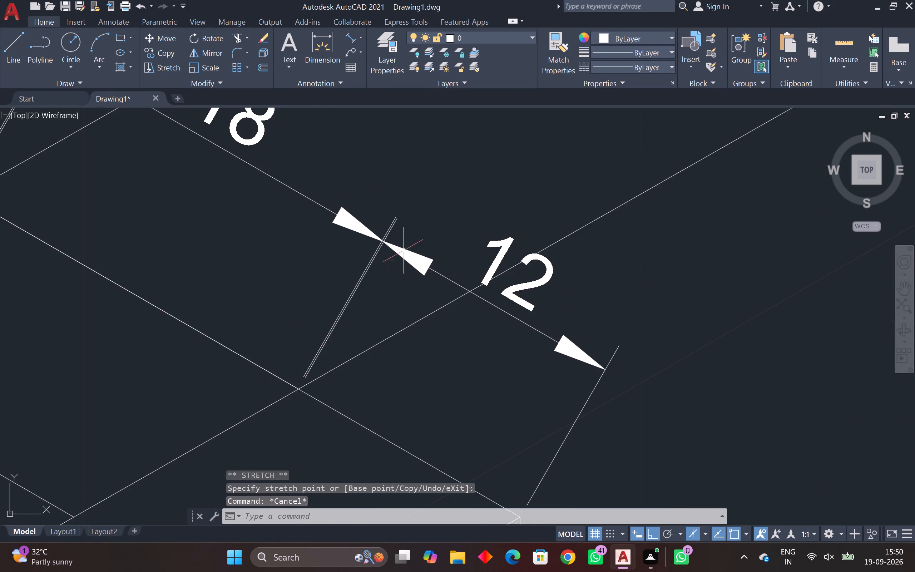
# Draw a 30° centre line through the front lug's hole centre as two segments past the outer circle, the upper one about 23 long.
pyautogui.scroll(-1, 411, 251)
pyautogui.moveTo(416, 255); pyautogui.dragTo(518, 366, button='middle')
pyautogui.scroll(-2, 488, 350)
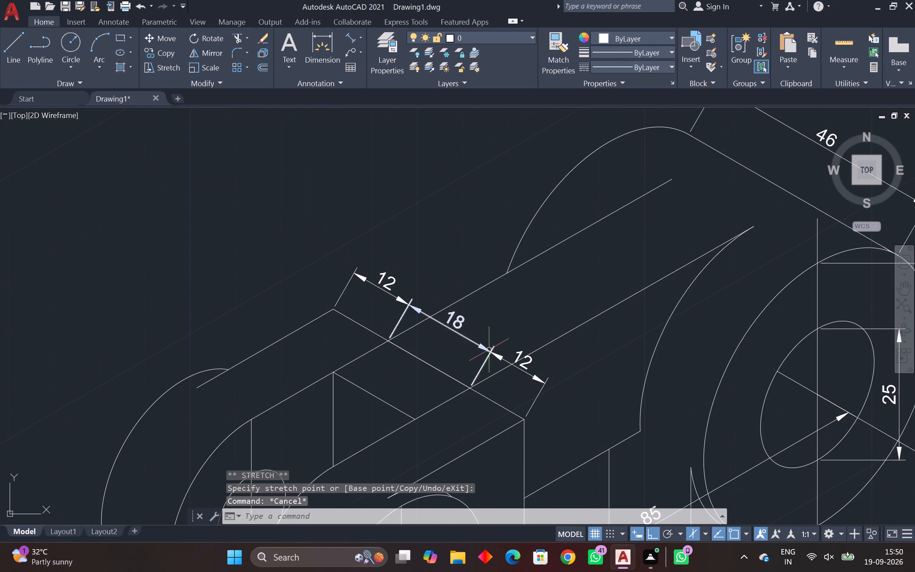
pyautogui.moveTo(534, 331); pyautogui.dragTo(745, 209, button='middle')
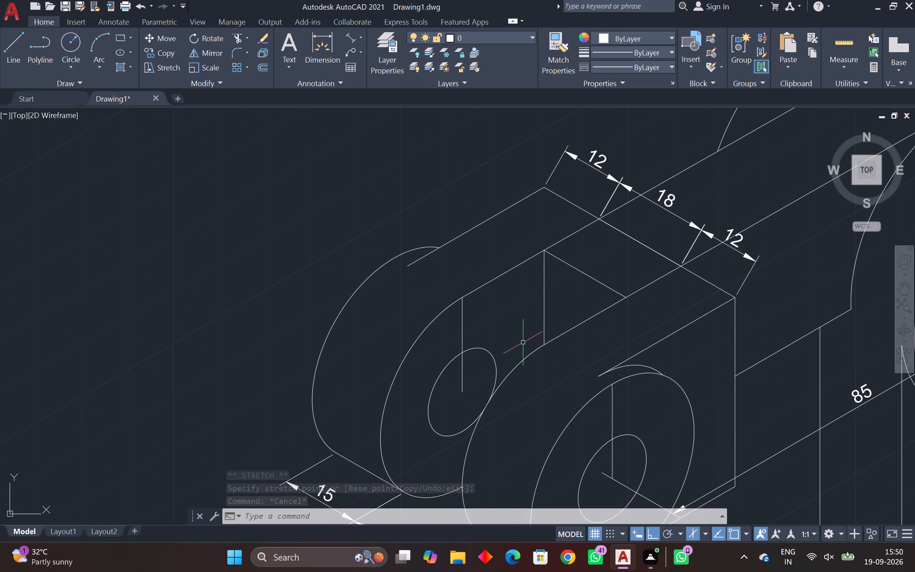
pyautogui.scroll(-1, 533, 358)
pyautogui.moveTo(533, 357); pyautogui.dragTo(526, 236, button='middle')
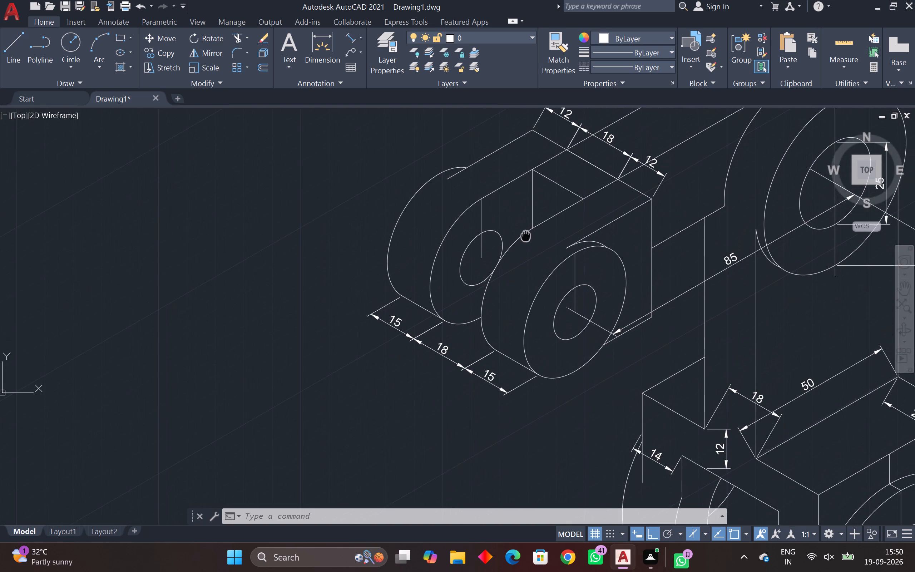
pyautogui.moveTo(526, 236); pyautogui.dragTo(514, 252, button='middle')
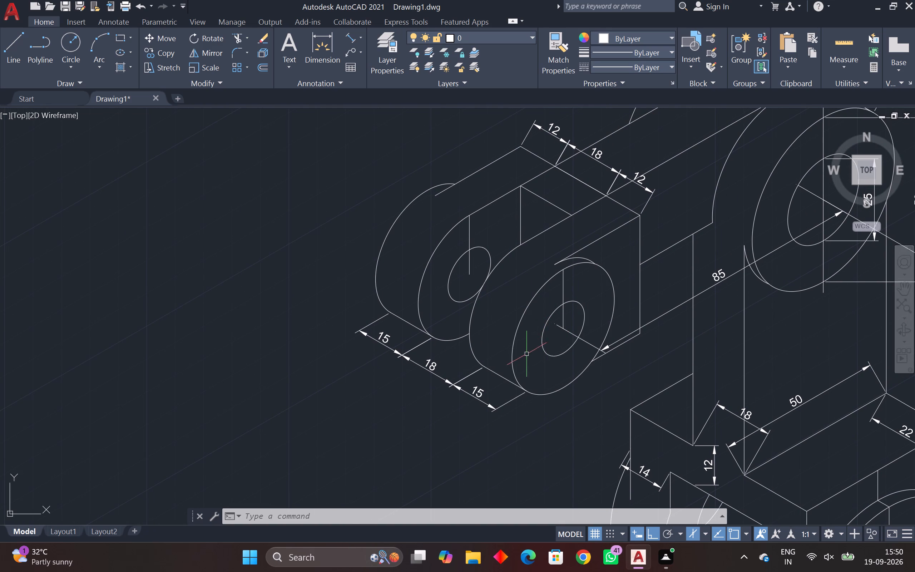
pyautogui.press('l')
pyautogui.press('space')
pyautogui.moveTo(560, 330); pyautogui.dragTo(546, 337)
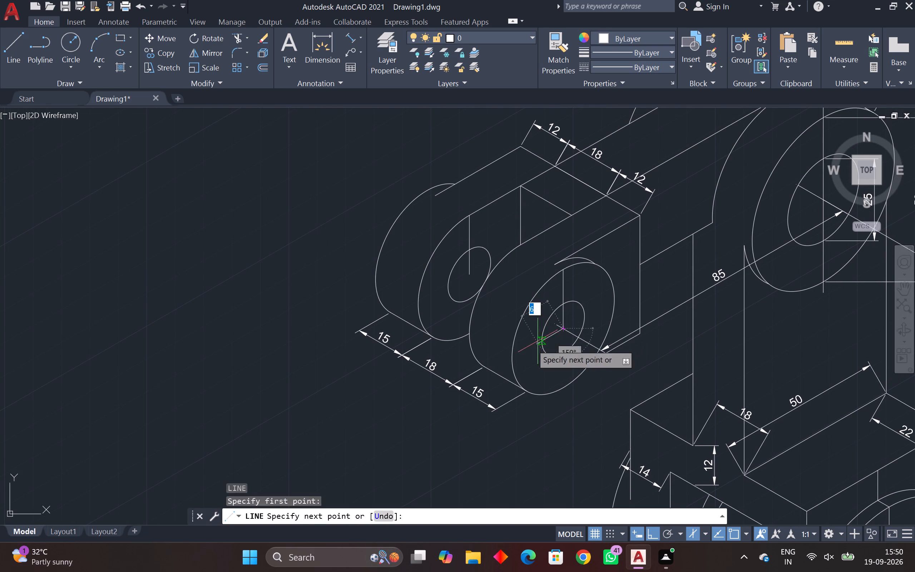
pyautogui.click(500, 364)
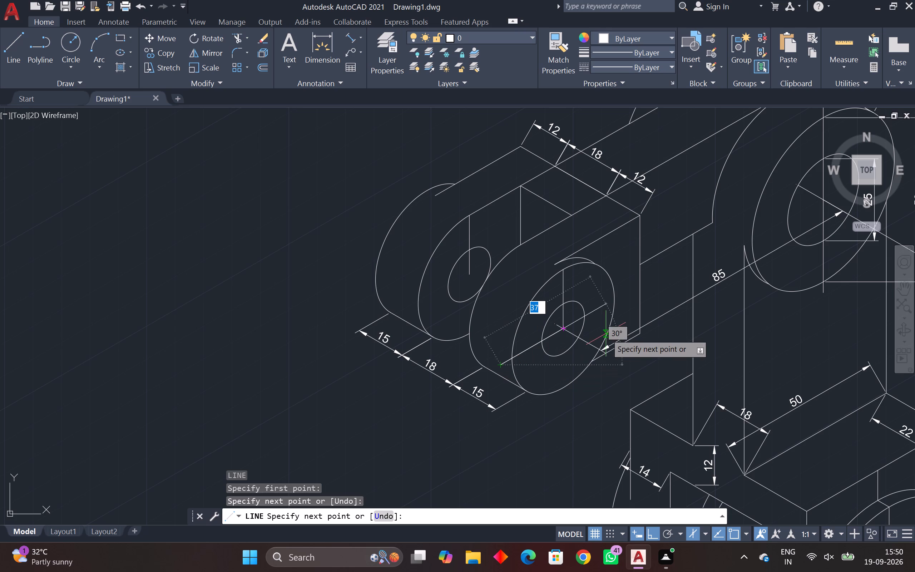
pyautogui.press('space')
pyautogui.press('space')
pyautogui.moveTo(562, 331); pyautogui.dragTo(568, 328)
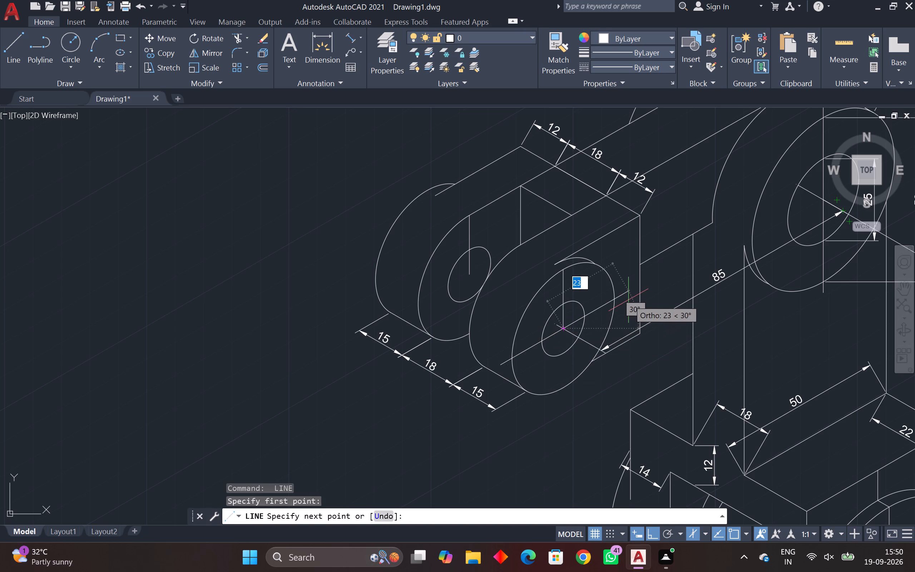
pyautogui.click(628, 300)
pyautogui.press('space')
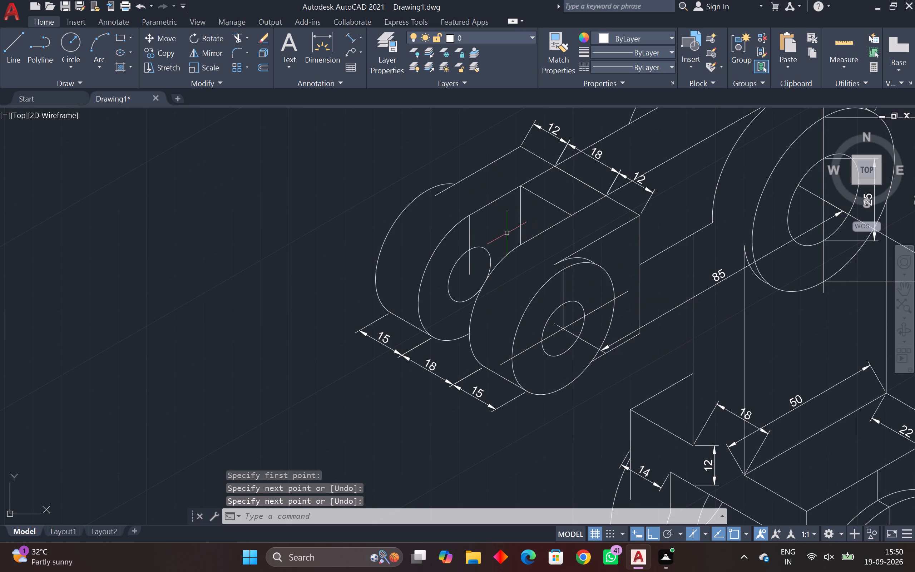
# Draw a vertical line about 20 long downward from the lower end of the vertical line at the rear lug's hole centre.
pyautogui.press('space')
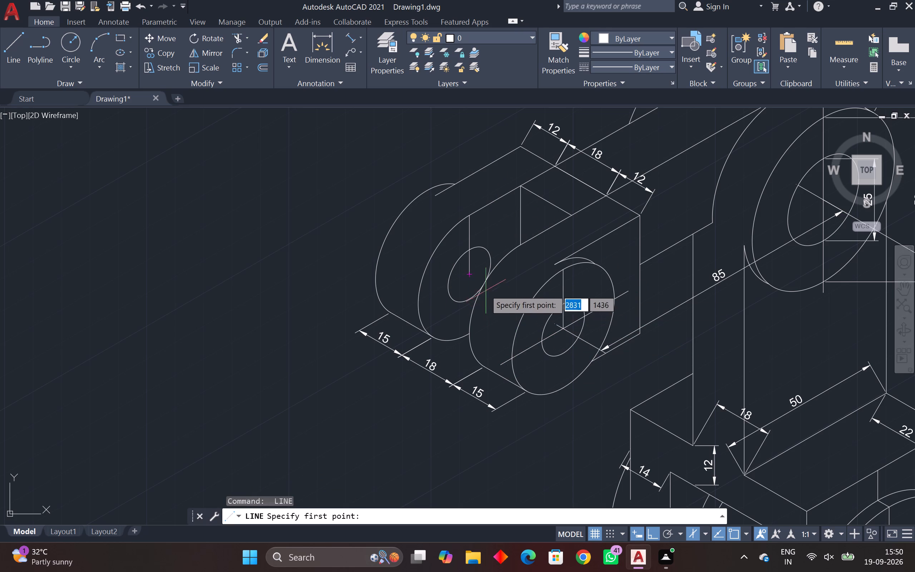
pyautogui.click(469, 275)
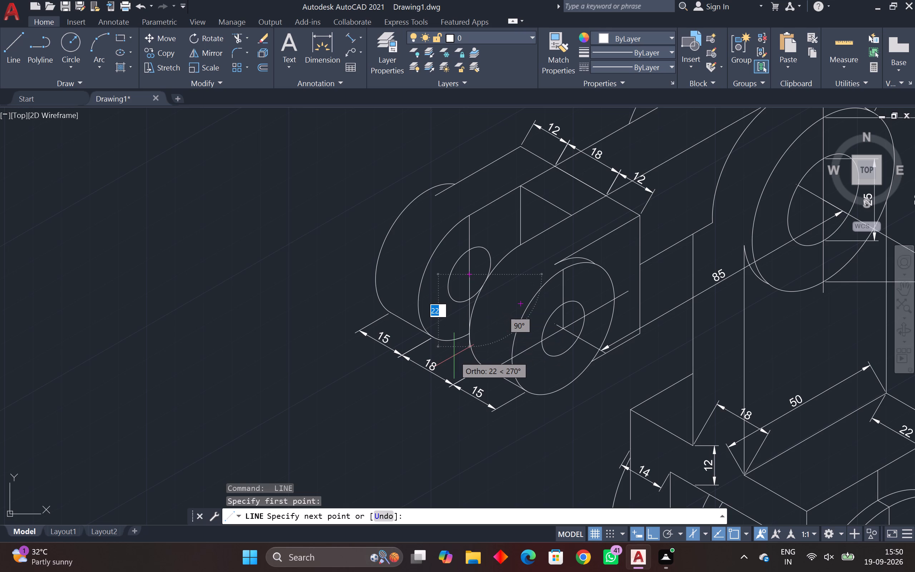
pyautogui.click(482, 334)
pyautogui.press('space')
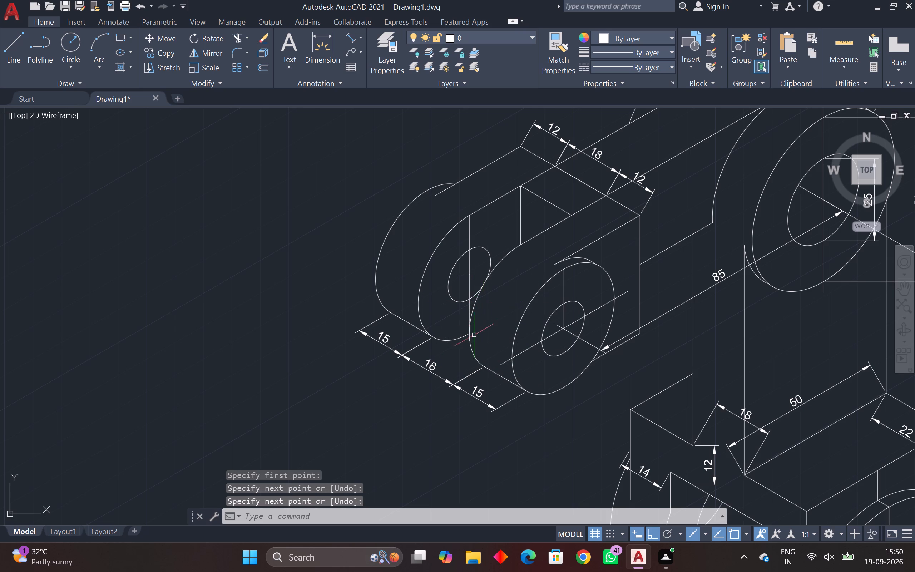
# Trim the rear lug's vertical centre line where it overhangs below the lug's lower arc.
pyautogui.scroll(3, 474, 335)
pyautogui.scroll(3, 456, 362)
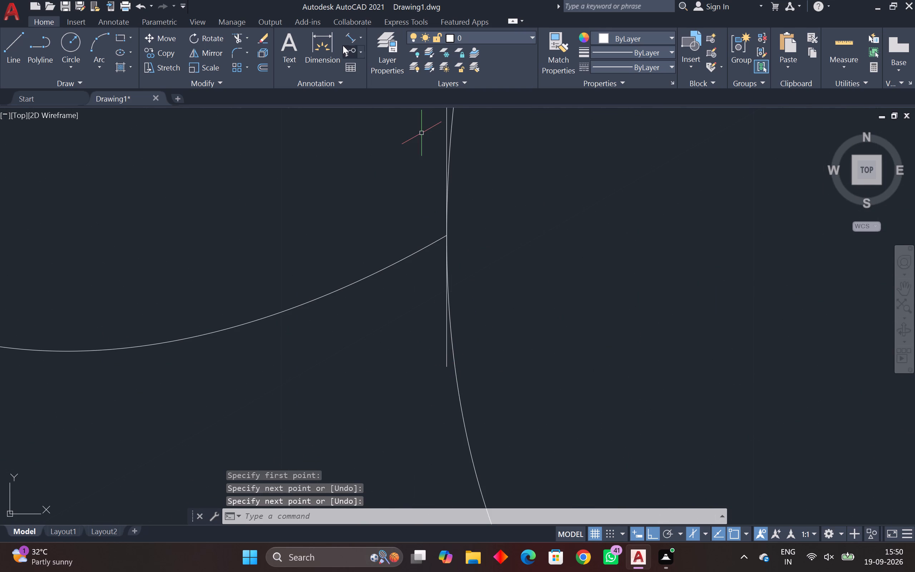
pyautogui.click(242, 37)
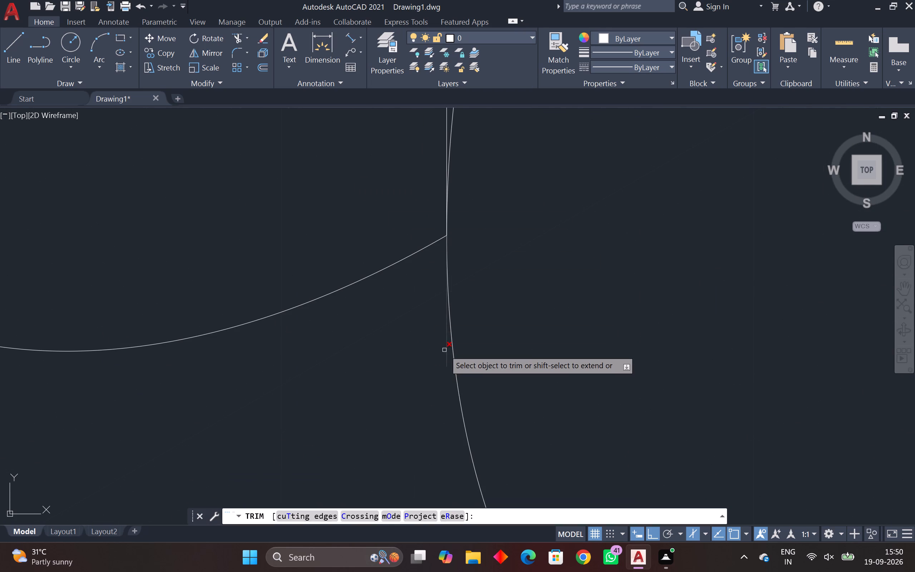
pyautogui.click(444, 350)
pyautogui.click(448, 352)
pyautogui.scroll(-1, 409, 318)
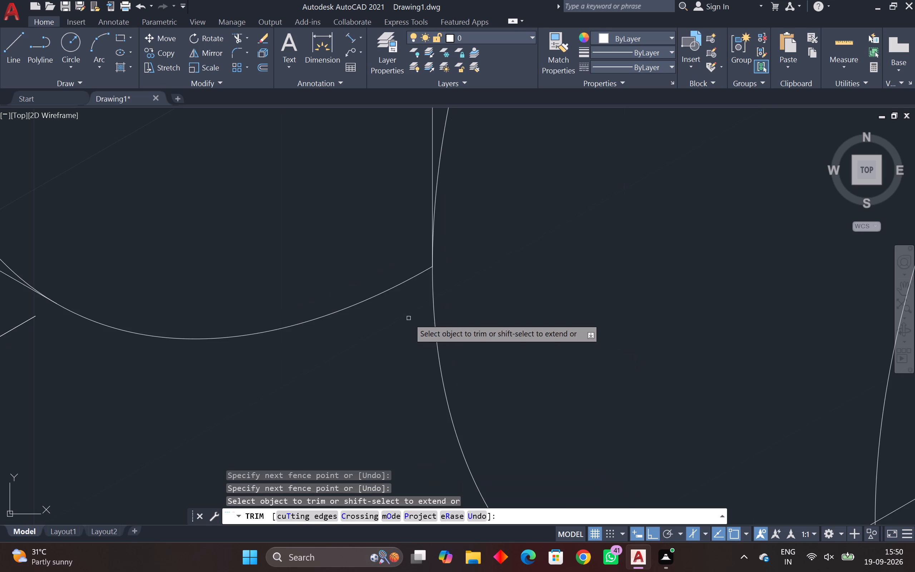
# Draw a 30° centre line through the rear lug's hole centre as two segments, the upper one ending at the slot's vertical edge.
pyautogui.moveTo(409, 318); pyautogui.dragTo(399, 458, button='middle')
pyautogui.scroll(-2, 377, 373)
pyautogui.moveTo(374, 369); pyautogui.dragTo(370, 462, button='middle')
pyautogui.scroll(-1, 368, 445)
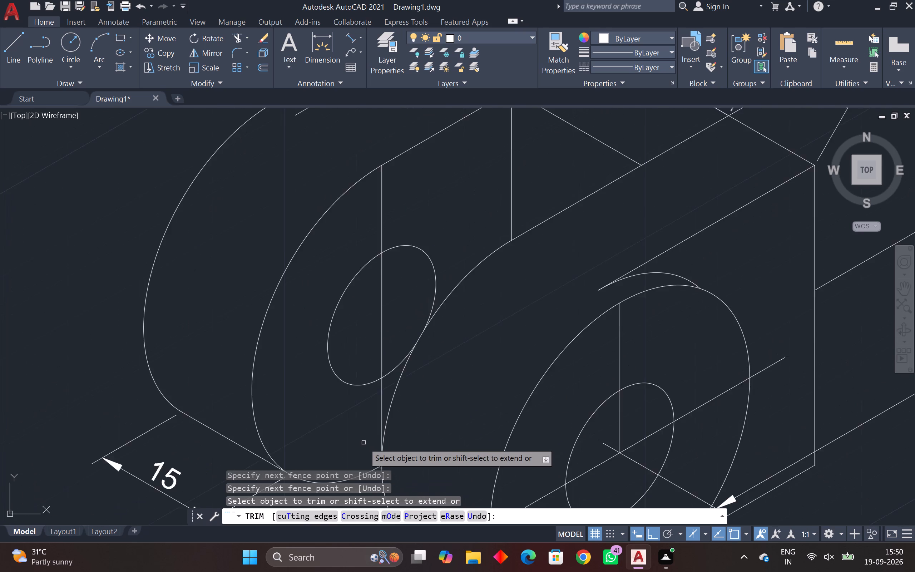
pyautogui.scroll(-1, 363, 443)
pyautogui.press('space')
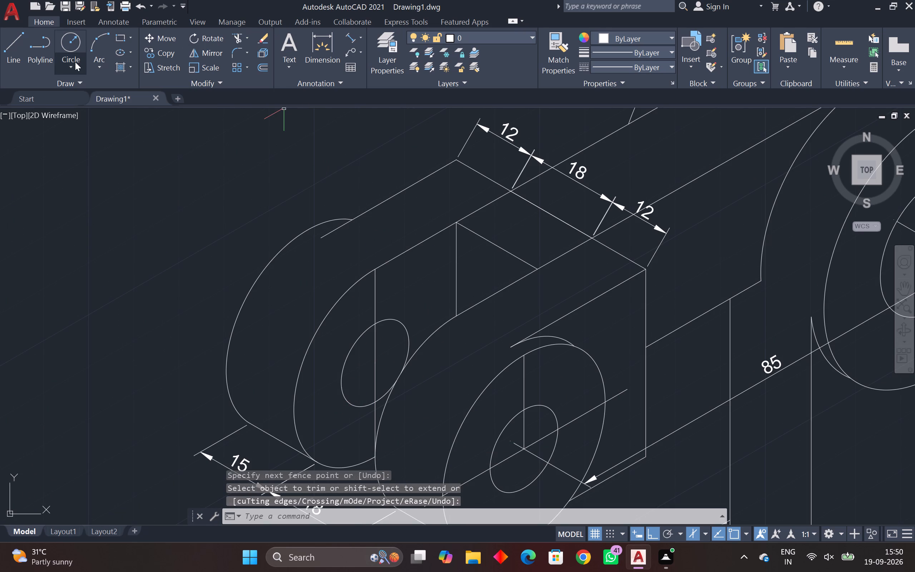
pyautogui.click(15, 40)
pyautogui.moveTo(396, 397); pyautogui.dragTo(421, 335, button='middle')
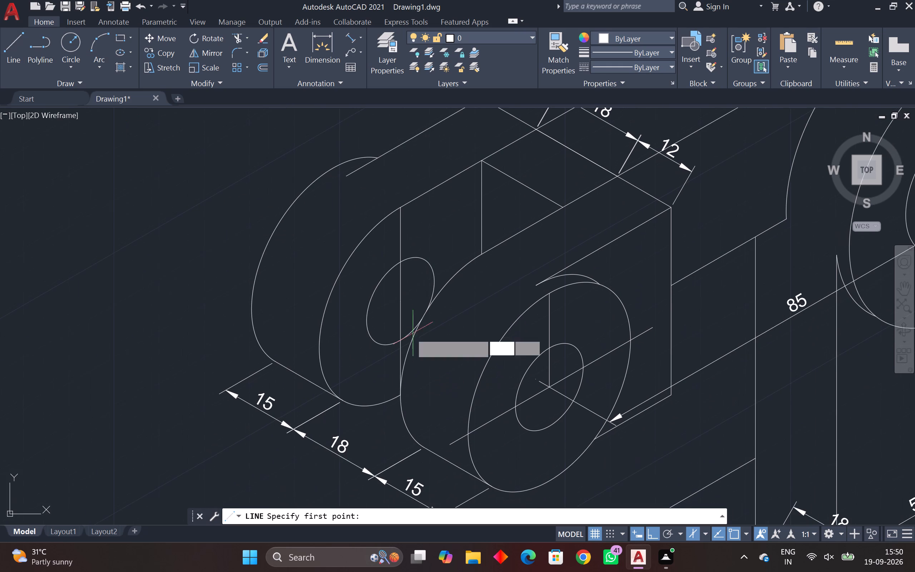
pyautogui.click(402, 301)
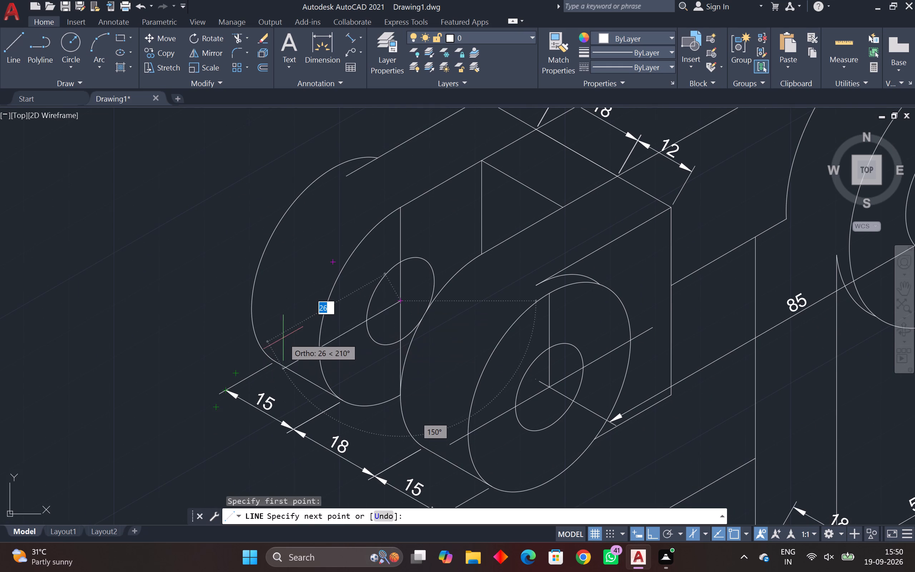
pyautogui.click(302, 315)
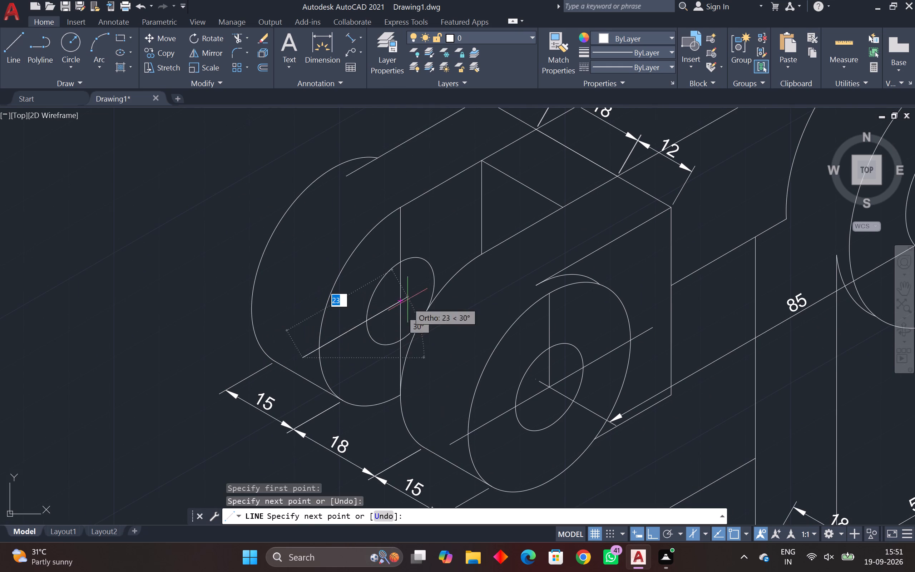
pyautogui.press('space')
pyautogui.press('space')
pyautogui.click(399, 301)
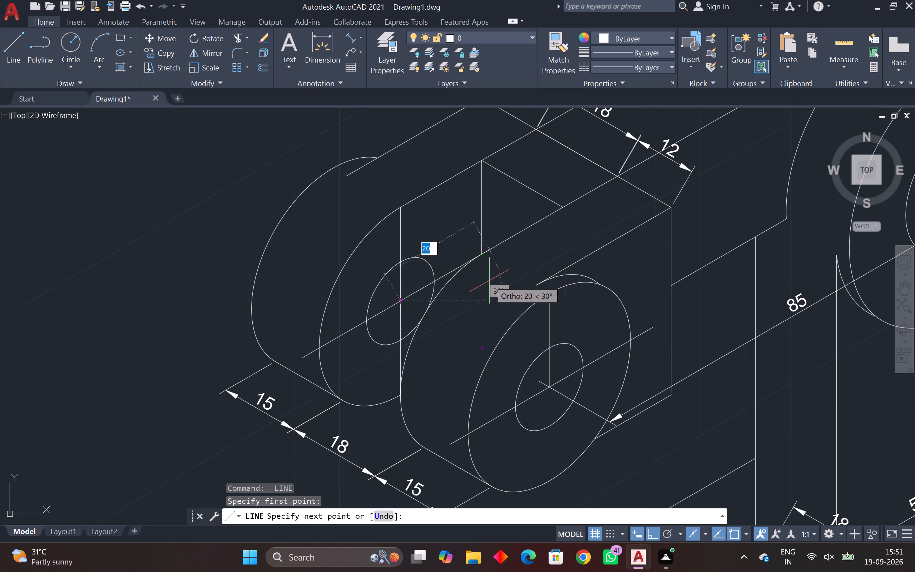
pyautogui.click(482, 256)
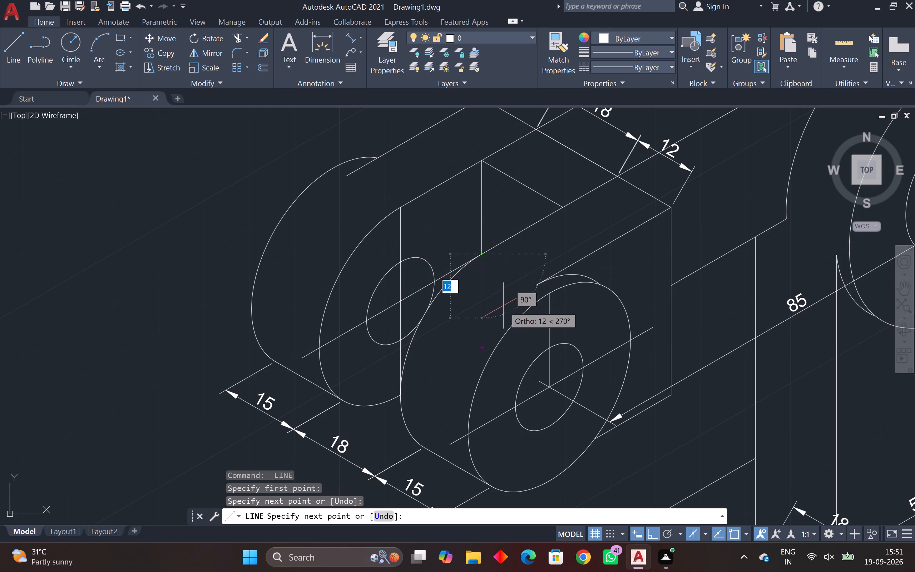
pyautogui.press('space')
# Draw a vertical centre line downward from the front lug's hole centre to just past the outer circle.
pyautogui.moveTo(492, 364); pyautogui.dragTo(424, 306, button='middle')
pyautogui.press('space')
pyautogui.scroll(2, 484, 341)
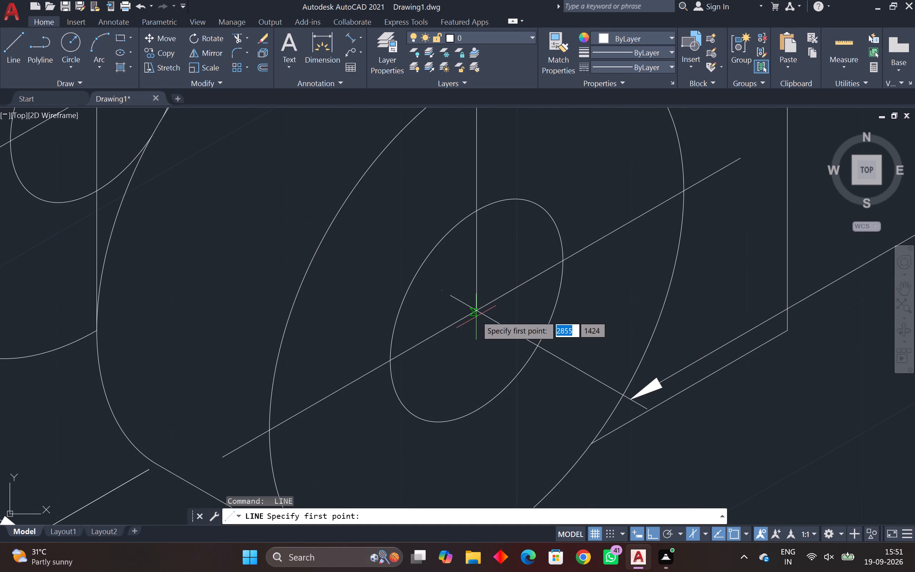
pyautogui.click(476, 313)
pyautogui.scroll(-1, 472, 438)
pyautogui.moveTo(469, 426); pyautogui.dragTo(463, 246, button='middle')
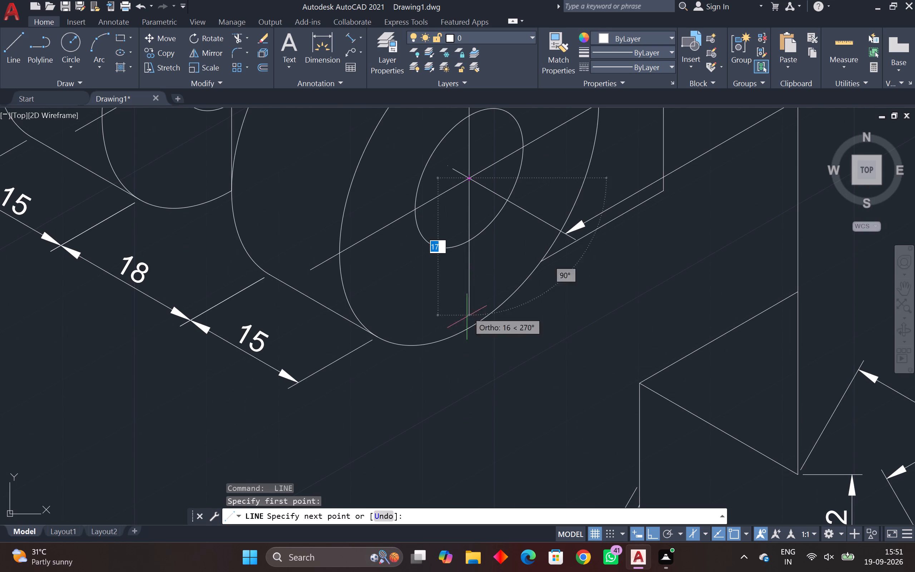
pyautogui.moveTo(457, 364); pyautogui.dragTo(461, 361)
pyautogui.press('space')
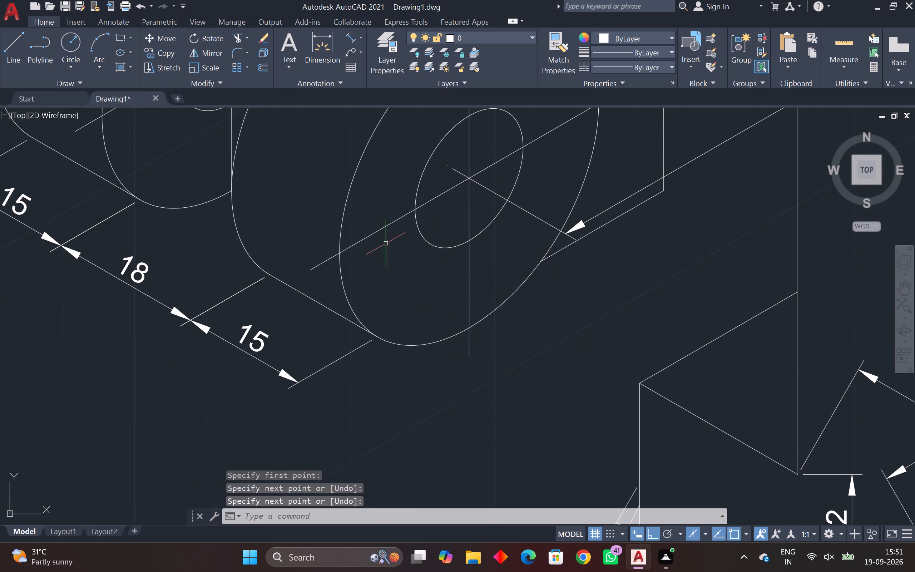
# Trim the front lug's centre lines to its outer circle and the rear lug's 30° centre line at its lower overhang.
pyautogui.click(237, 40)
pyautogui.click(319, 267)
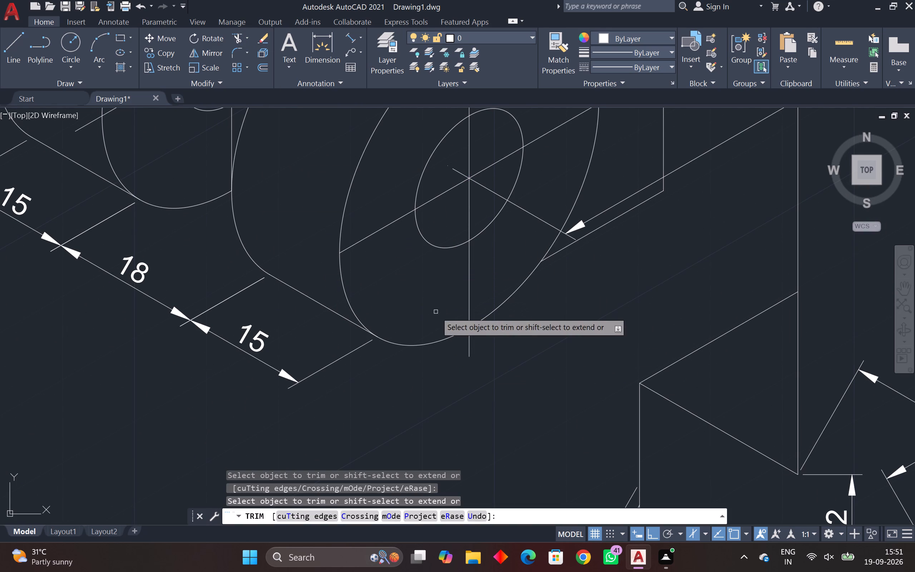
pyautogui.click(469, 349)
pyautogui.scroll(1, 583, 244)
pyautogui.moveTo(583, 244); pyautogui.dragTo(579, 266, button='middle')
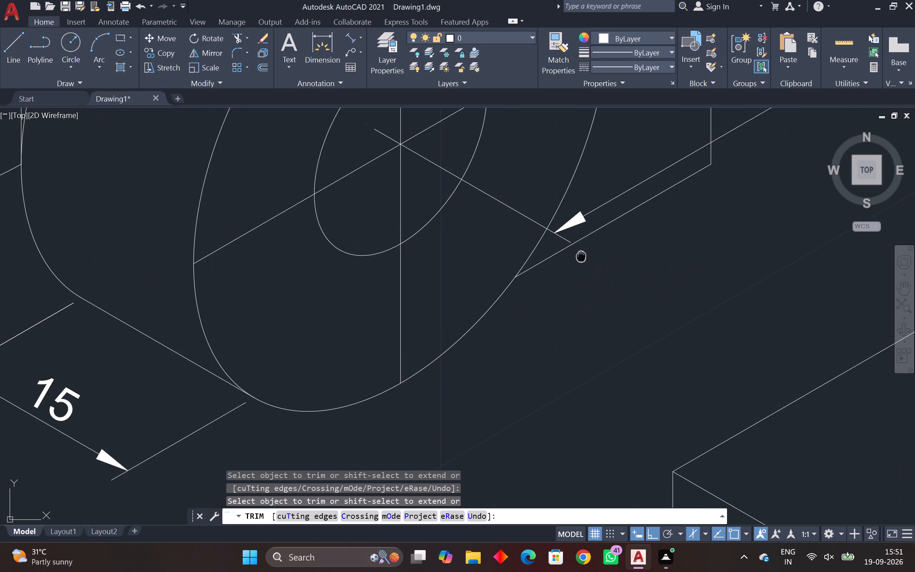
pyautogui.moveTo(579, 266); pyautogui.dragTo(560, 310, button='middle')
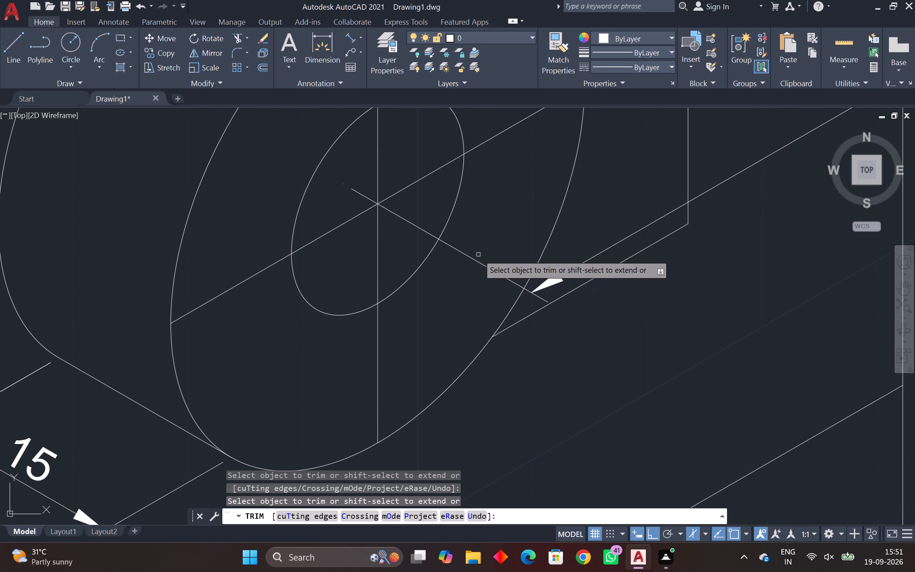
pyautogui.scroll(-3, 473, 262)
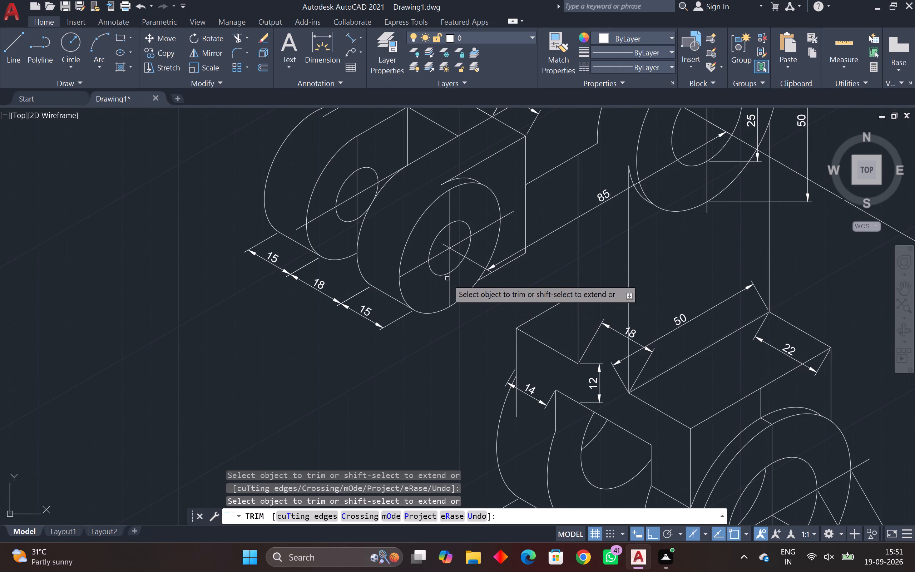
pyautogui.moveTo(500, 299); pyautogui.dragTo(468, 335, button='middle')
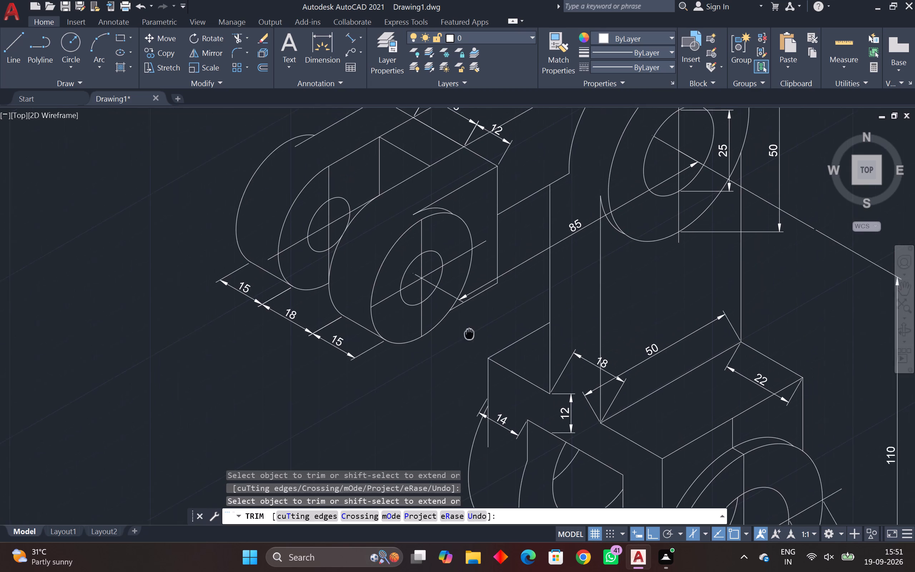
pyautogui.moveTo(468, 335); pyautogui.dragTo(461, 339, button='middle')
pyautogui.click(466, 258)
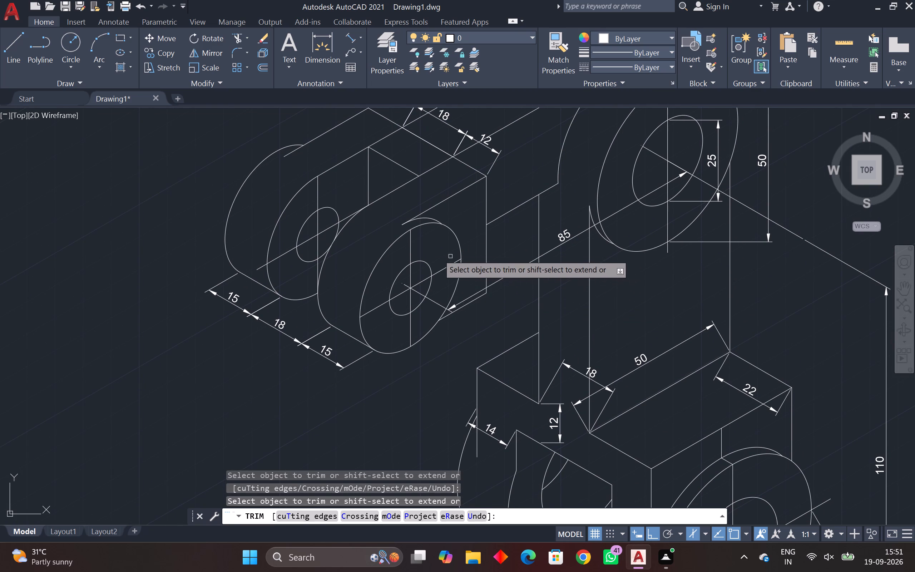
pyautogui.moveTo(371, 219); pyautogui.dragTo(401, 286, button='middle')
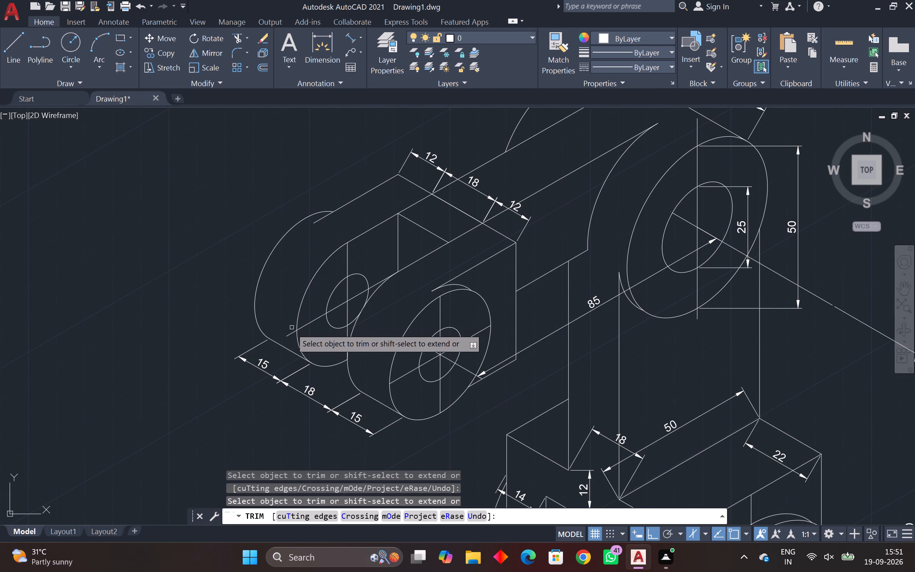
pyautogui.click(289, 336)
pyautogui.scroll(-1, 326, 364)
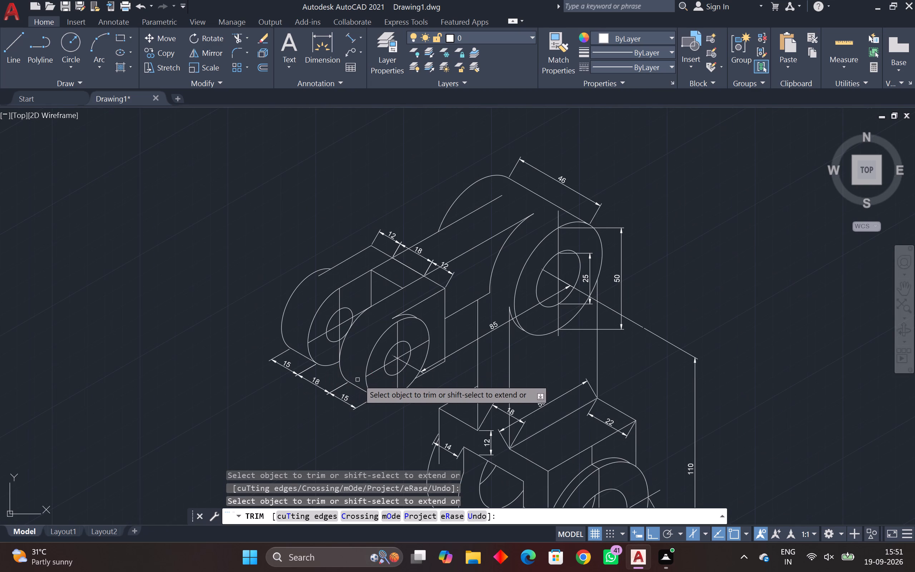
# Trim the vertical centre line of the 50 diameter cylinder face where it overhangs below and above the outer circle.
pyautogui.moveTo(405, 424); pyautogui.dragTo(316, 313, button='middle')
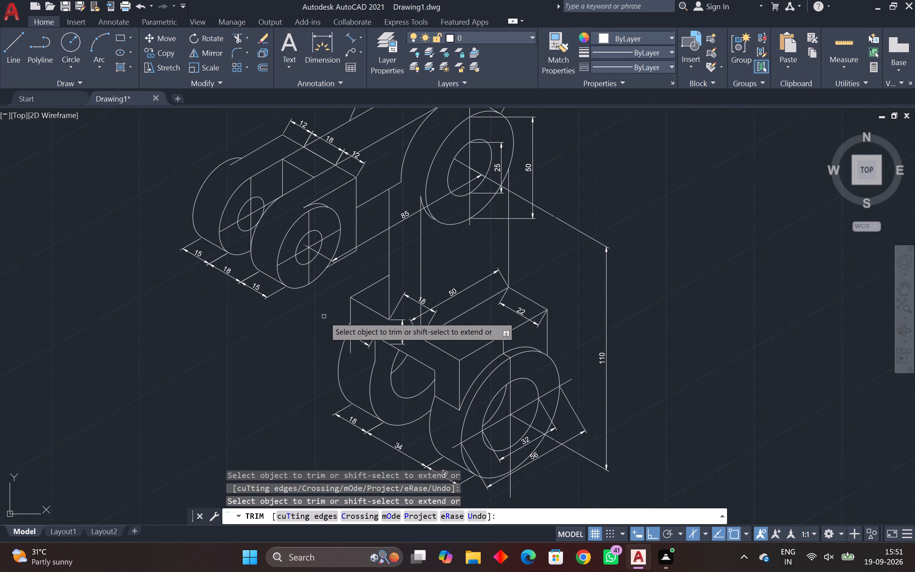
pyautogui.scroll(2, 485, 227)
pyautogui.click(445, 221)
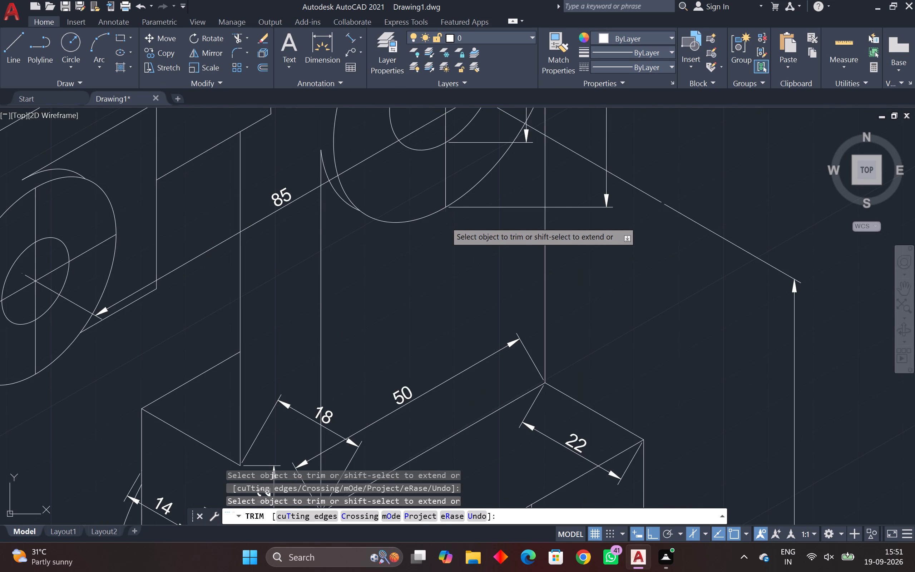
pyautogui.scroll(-1, 447, 221)
pyautogui.moveTo(447, 221); pyautogui.dragTo(437, 329, button='middle')
pyautogui.click(436, 151)
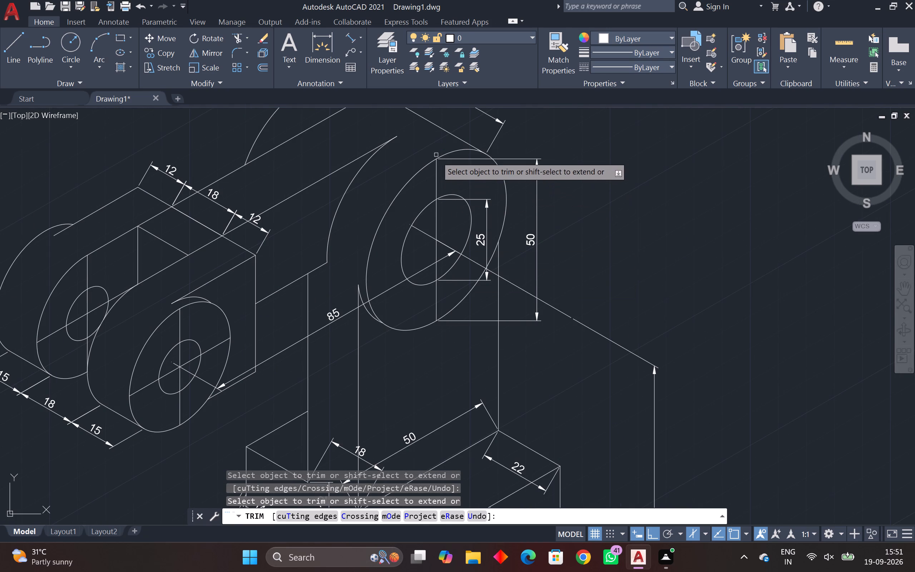
pyautogui.scroll(-1, 440, 202)
pyautogui.moveTo(439, 205); pyautogui.dragTo(349, 254, button='middle')
pyautogui.press('space')
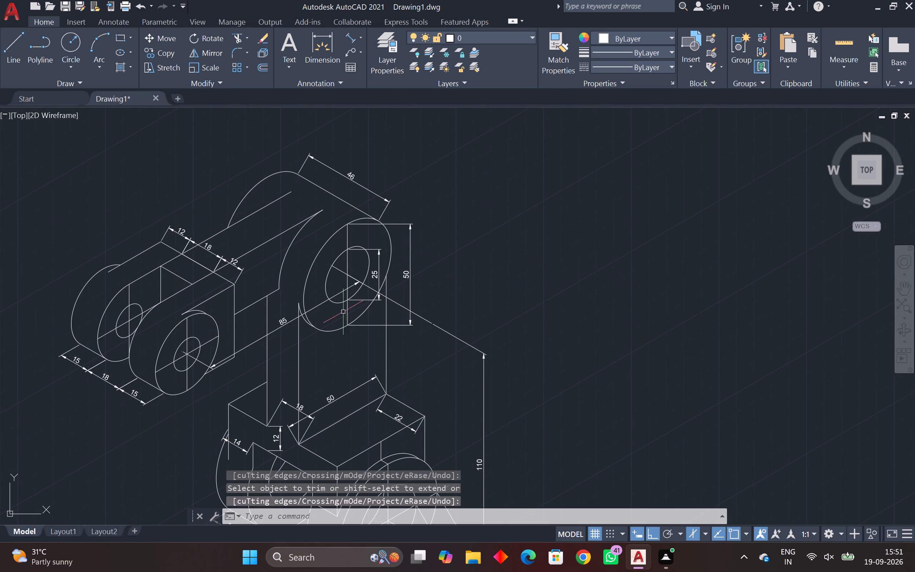
# Draw a 30° centre line through the 25 diameter hole's centre as two segments extending past the 50 diameter outer circle.
pyautogui.write('l')
pyautogui.press('space')
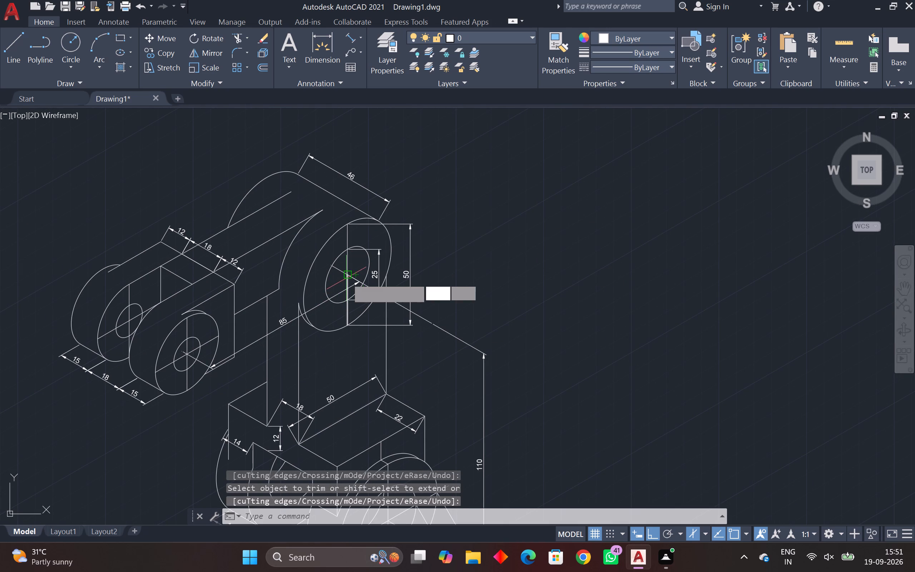
pyautogui.scroll(3, 347, 281)
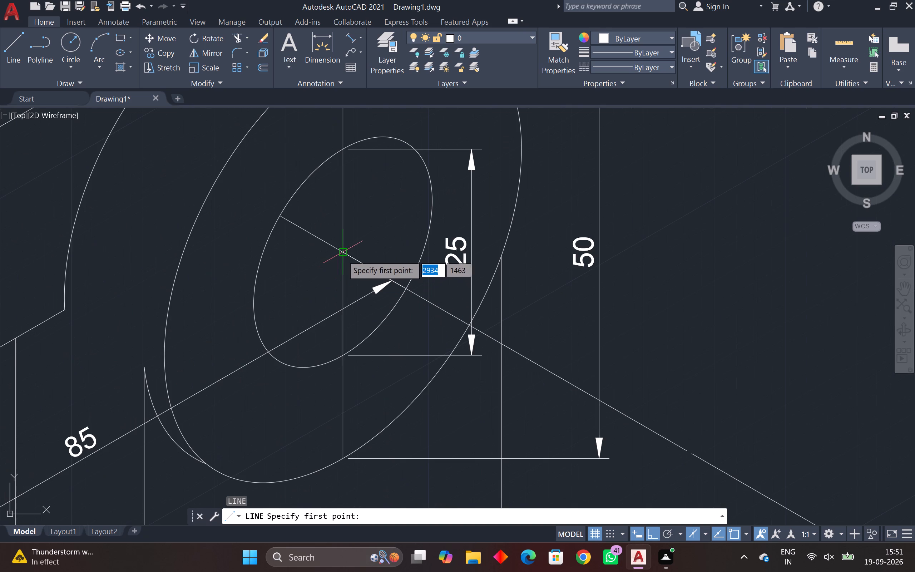
pyautogui.click(342, 255)
pyautogui.click(564, 193)
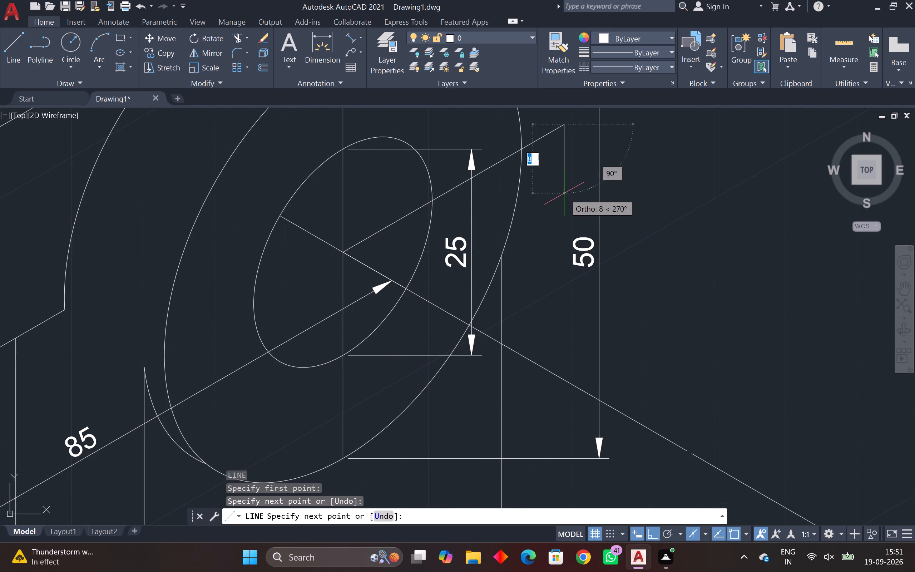
pyautogui.press('space')
pyautogui.press('space')
pyautogui.moveTo(343, 255); pyautogui.dragTo(340, 255)
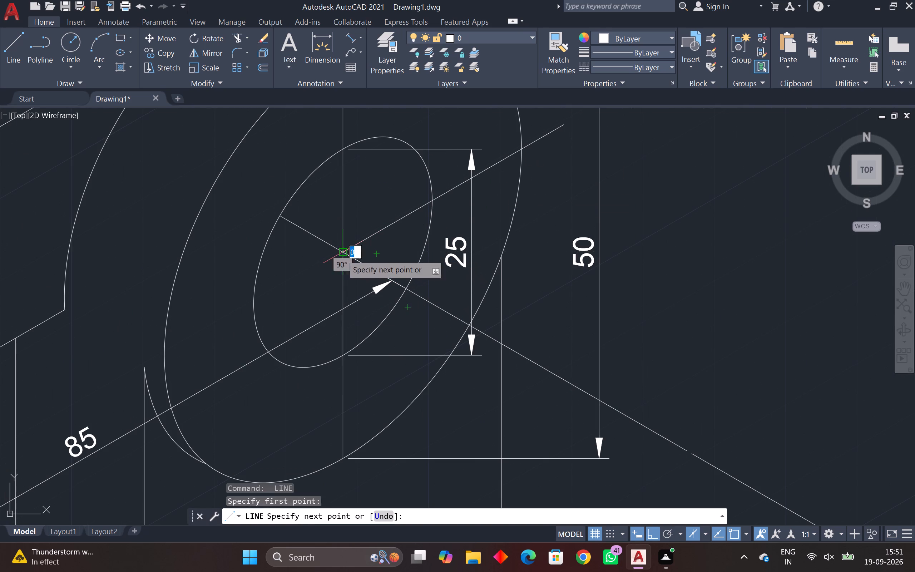
pyautogui.click(148, 312)
pyautogui.press('space')
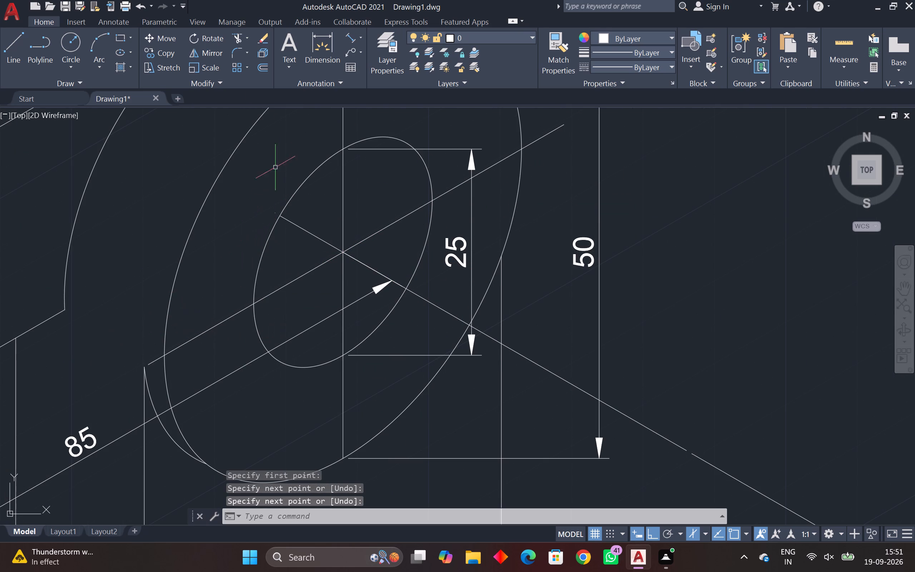
# Trim both ends of the cylinder face's 30° centre line to the 50 diameter outer circle.
pyautogui.click(237, 38)
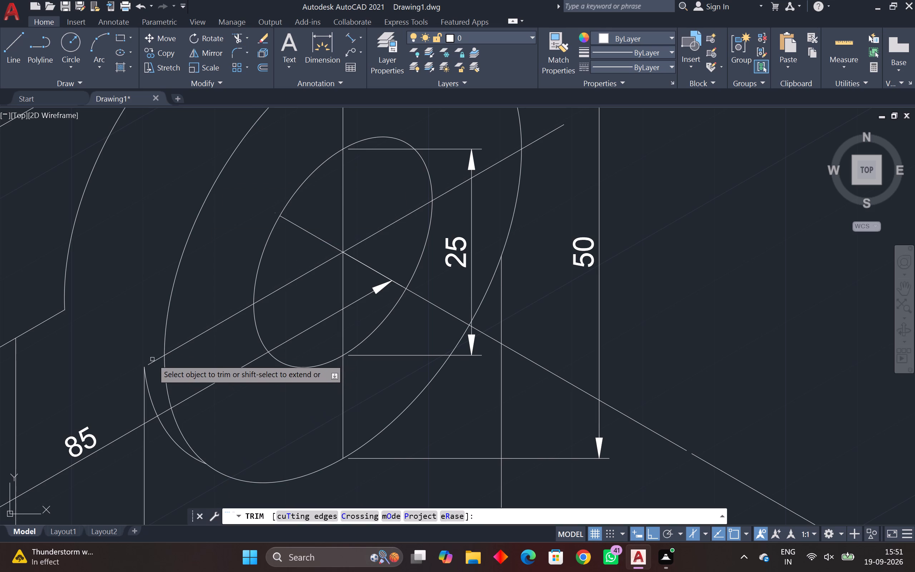
pyautogui.click(152, 361)
pyautogui.moveTo(419, 180); pyautogui.dragTo(212, 297, button='middle')
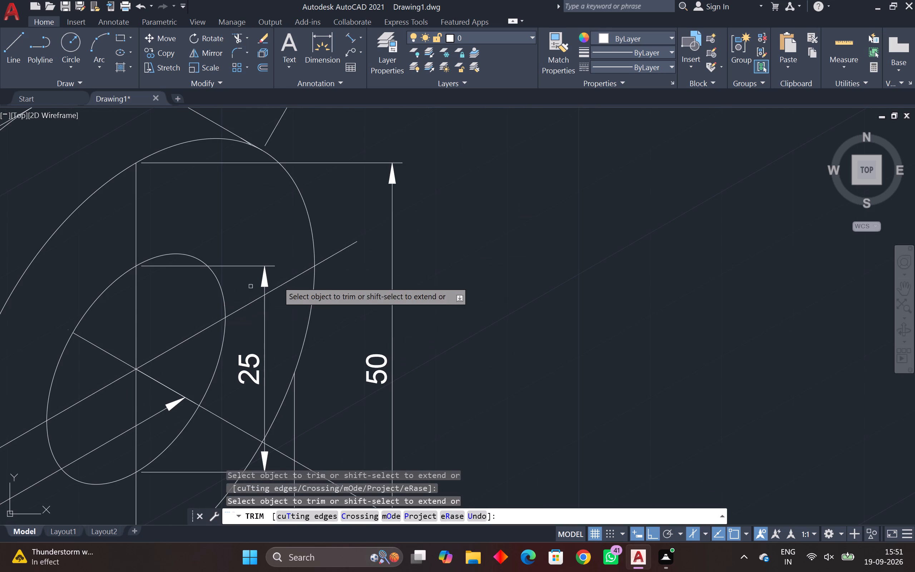
pyautogui.click(328, 257)
# Review the whole bracket and its fork-end dimensions for missing dimensions or leftover lines.
pyautogui.scroll(-2, 337, 291)
pyautogui.moveTo(337, 291); pyautogui.dragTo(366, 181, button='middle')
pyautogui.scroll(-1, 345, 281)
pyautogui.moveTo(346, 268); pyautogui.dragTo(340, 193, button='middle')
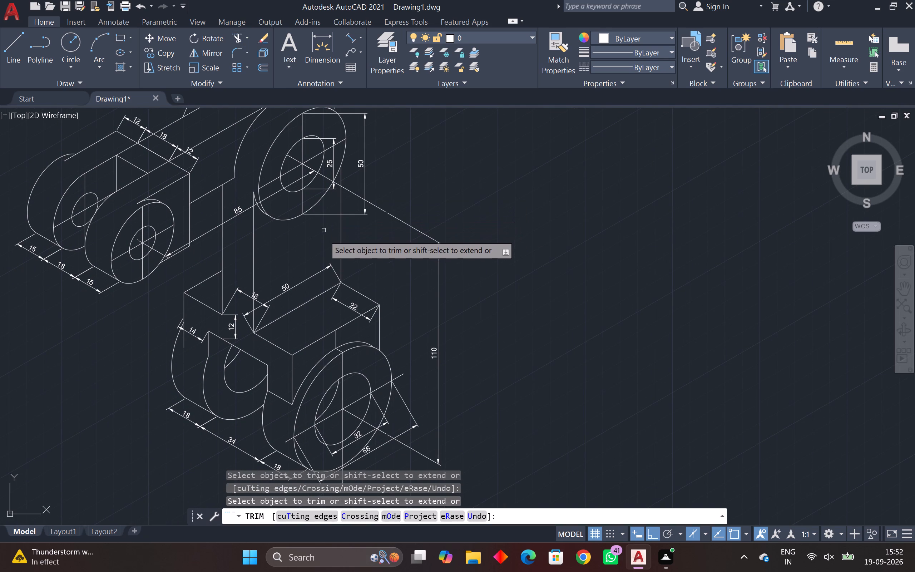
pyautogui.scroll(-1, 332, 258)
pyautogui.moveTo(332, 258); pyautogui.dragTo(354, 237, button='middle')
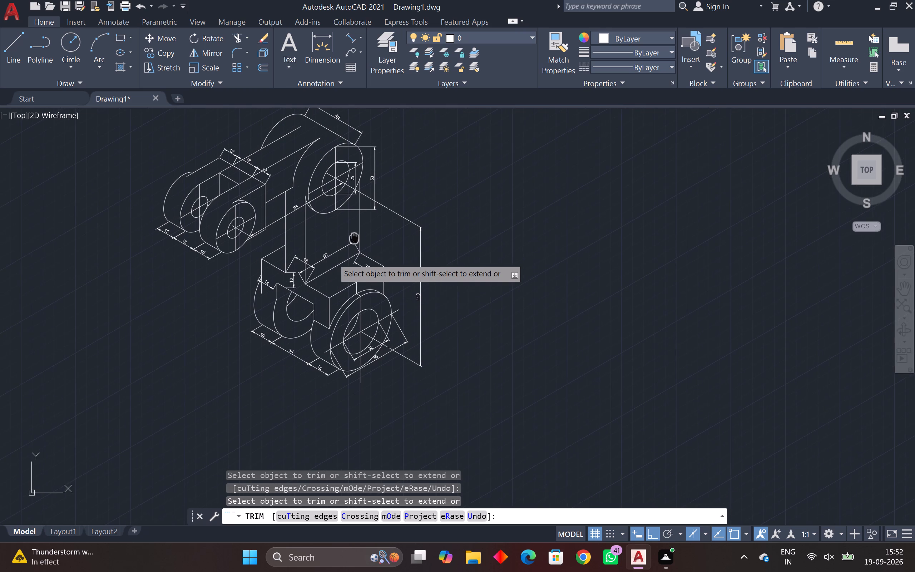
pyautogui.moveTo(354, 237); pyautogui.dragTo(358, 236, button='middle')
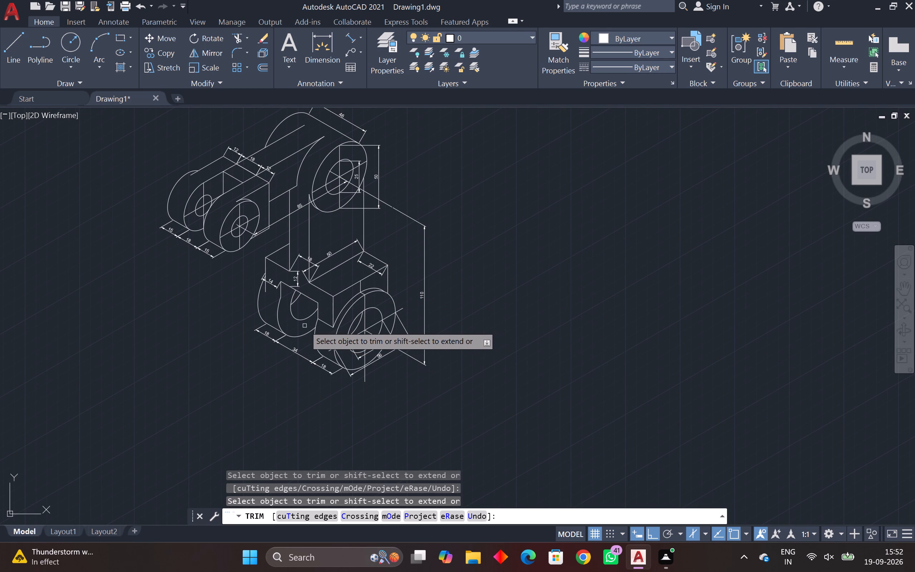
pyautogui.moveTo(301, 280); pyautogui.dragTo(306, 371, button='middle')
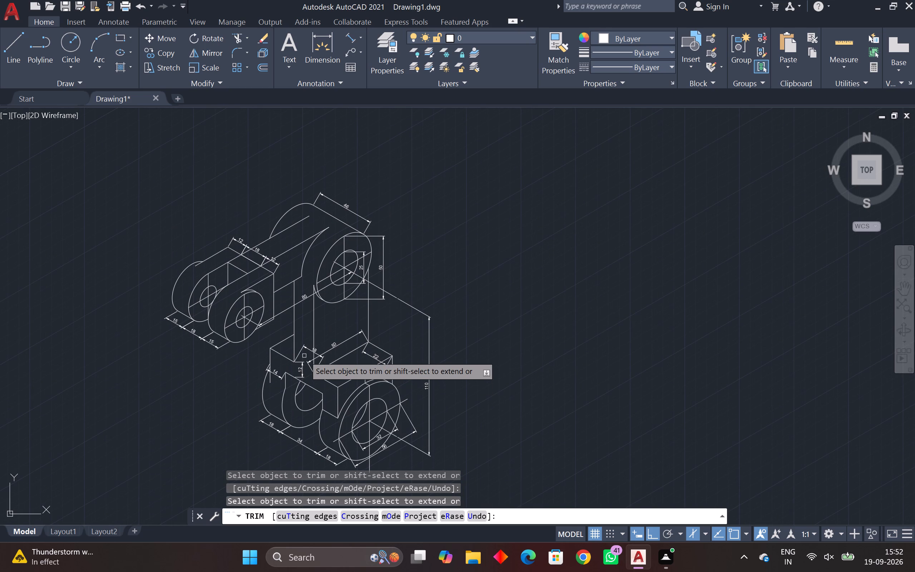
pyautogui.scroll(4, 245, 262)
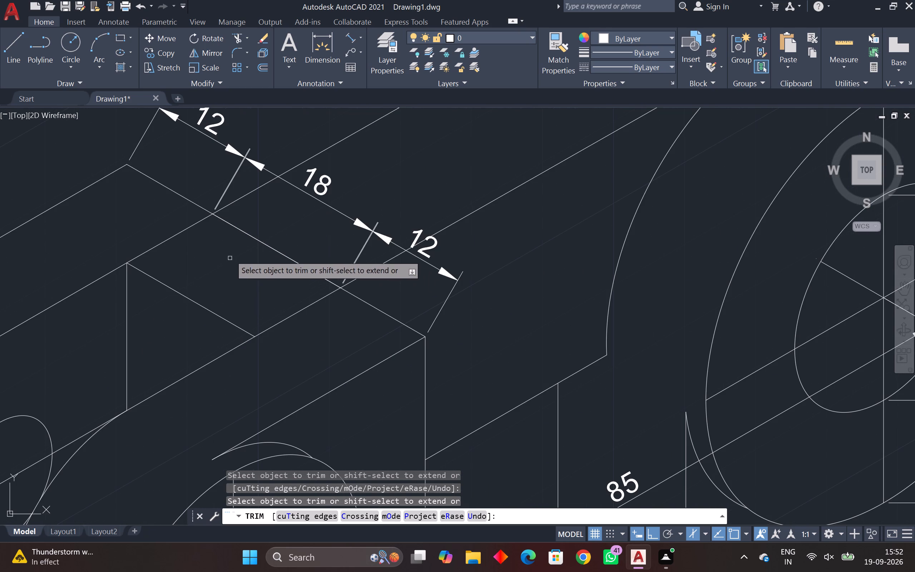
# Add an aligned dimension for the fork web's thickness on its top face, from the inner slot corner to the back edge.
pyautogui.click(350, 38)
pyautogui.click(212, 214)
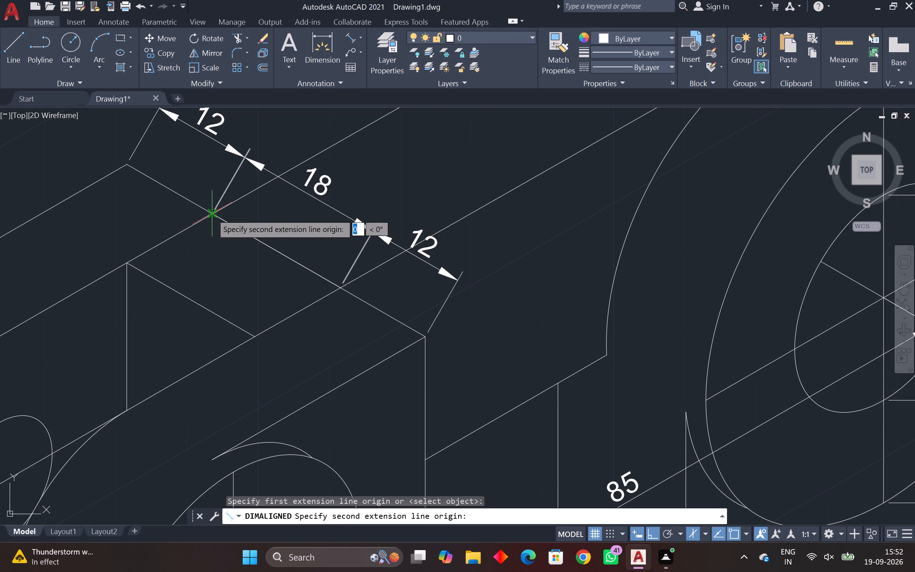
pyautogui.click(129, 261)
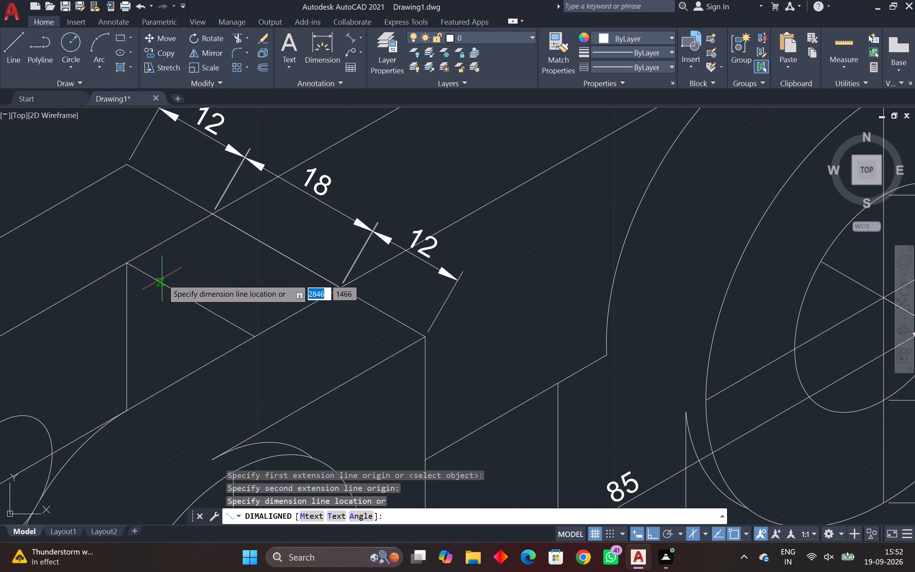
pyautogui.click(171, 284)
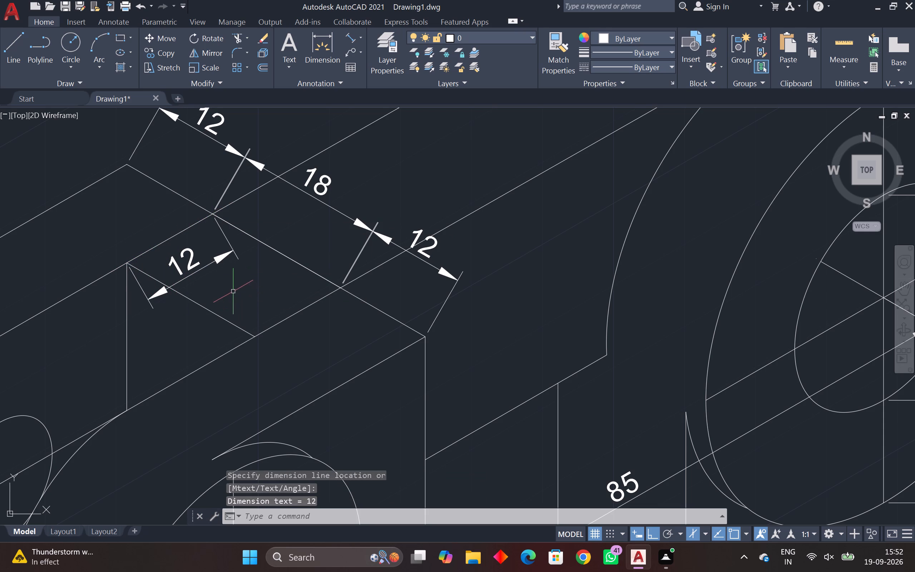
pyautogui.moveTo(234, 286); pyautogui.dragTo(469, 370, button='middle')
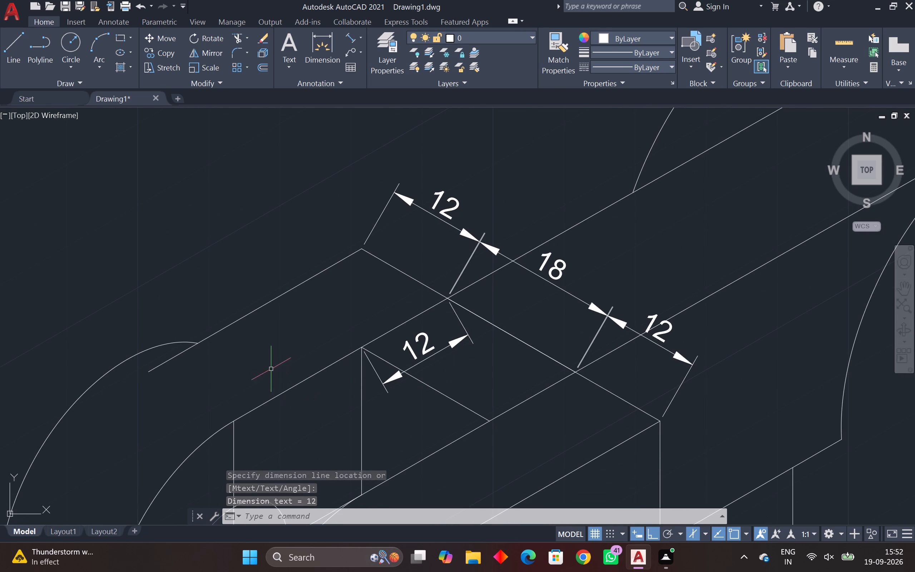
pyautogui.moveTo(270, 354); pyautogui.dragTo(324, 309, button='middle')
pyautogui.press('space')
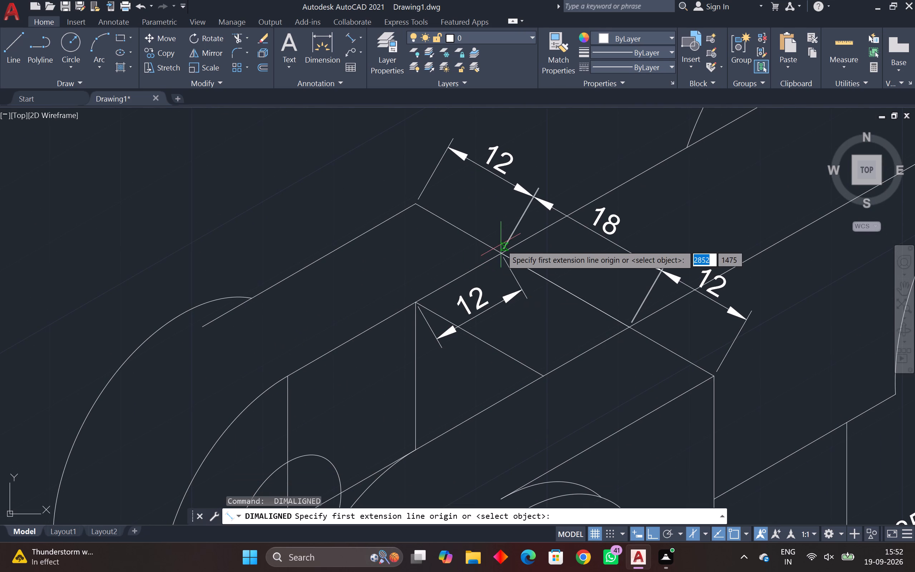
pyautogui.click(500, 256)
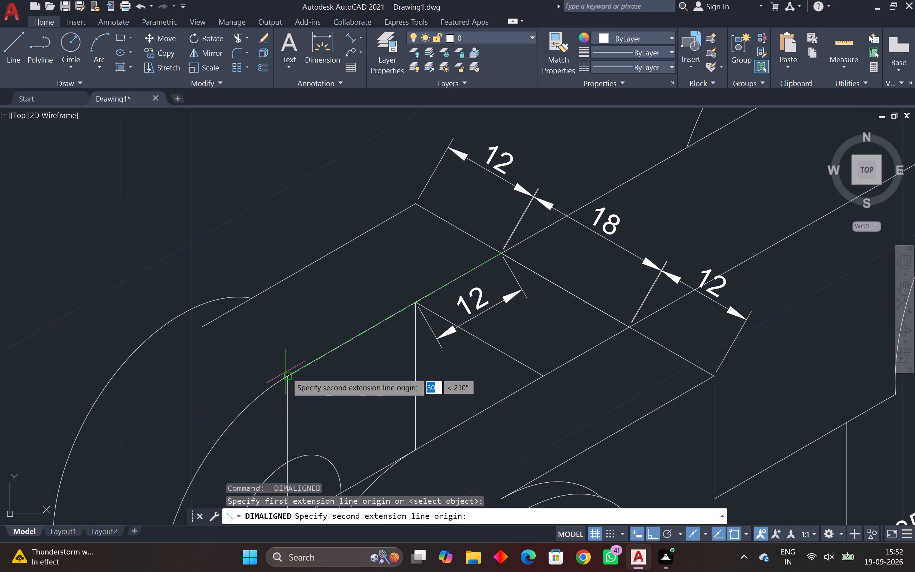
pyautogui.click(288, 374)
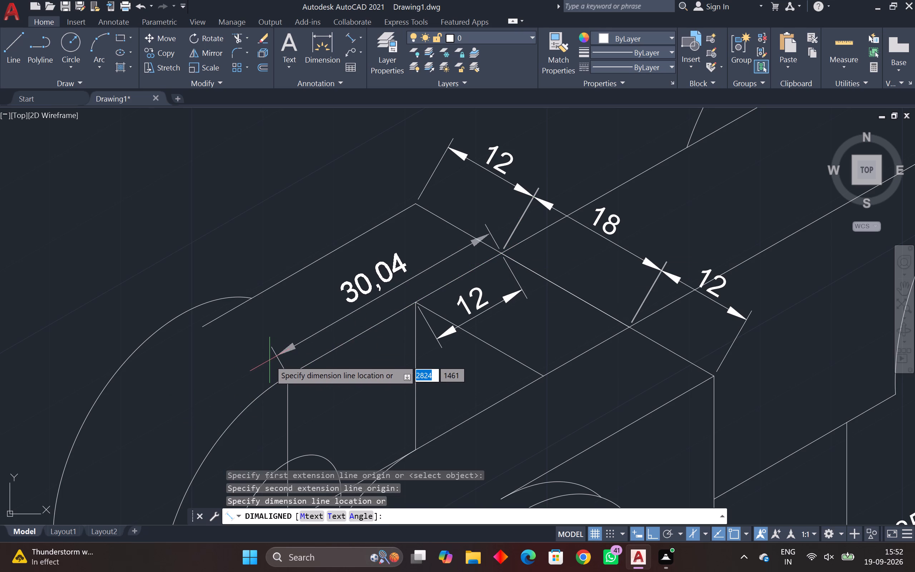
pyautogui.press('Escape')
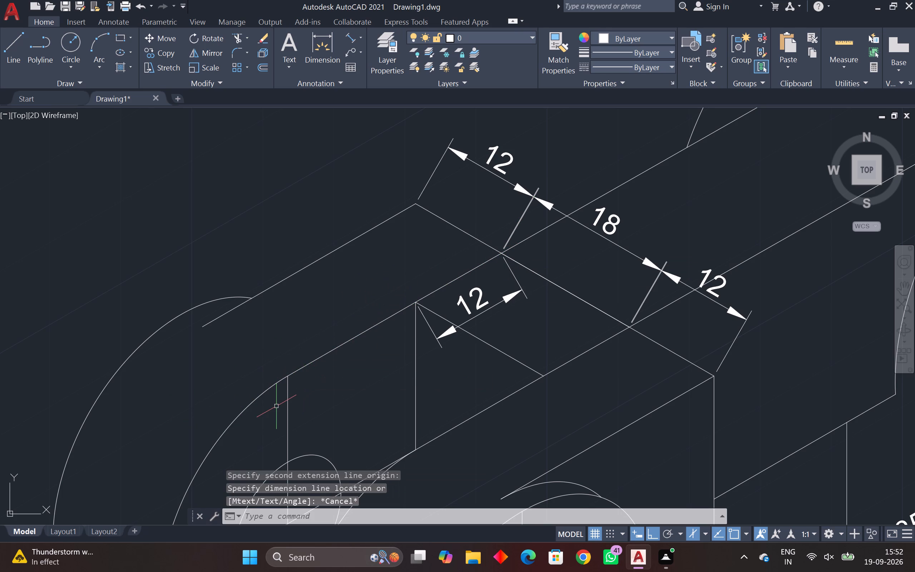
# Inspect the rear fork lug's hole closely where its vertical and 30° centre lines cross.
pyautogui.scroll(-1, 298, 415)
pyautogui.moveTo(297, 391); pyautogui.dragTo(294, 273, button='middle')
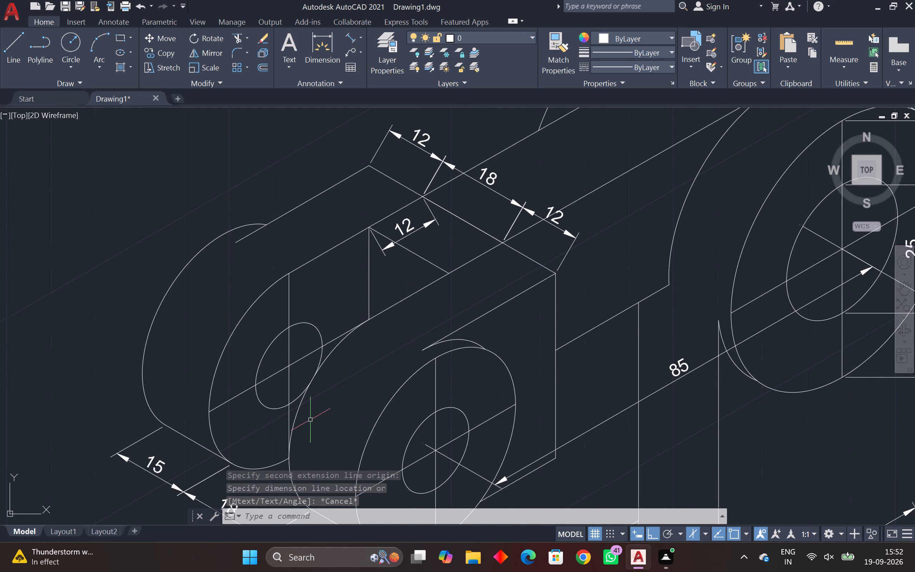
pyautogui.scroll(3, 296, 379)
pyautogui.scroll(2, 254, 338)
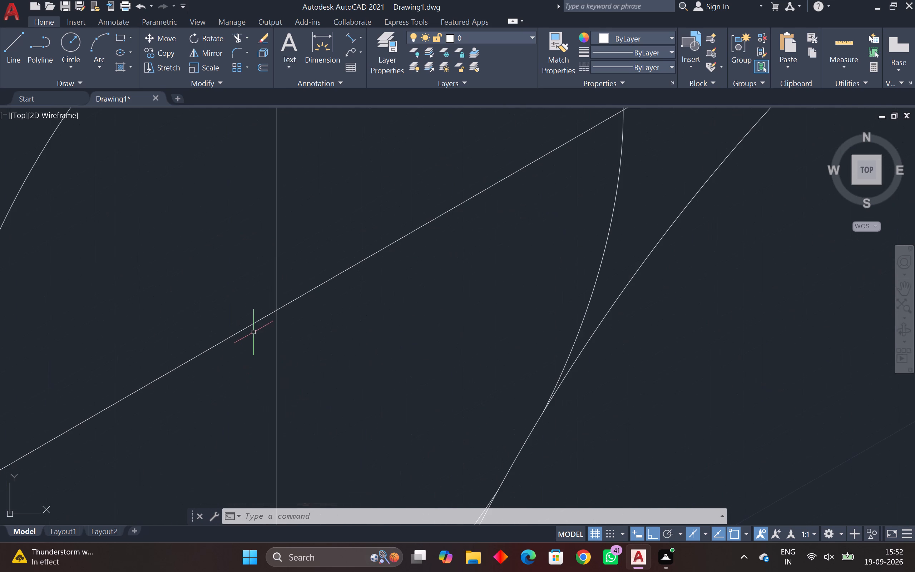
pyautogui.scroll(2, 268, 314)
pyautogui.scroll(3, 306, 297)
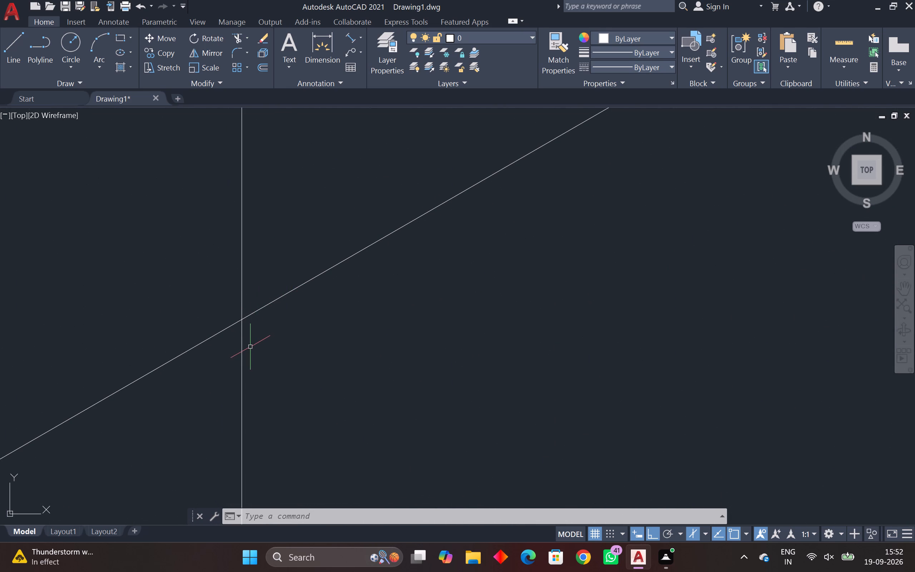
pyautogui.scroll(-11, 249, 343)
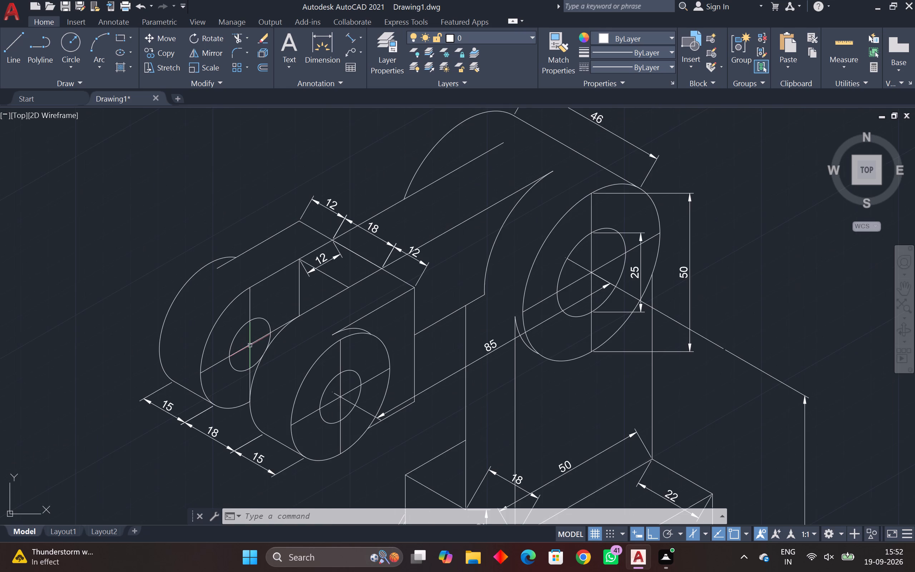
pyautogui.moveTo(250, 345); pyautogui.dragTo(246, 324, button='middle')
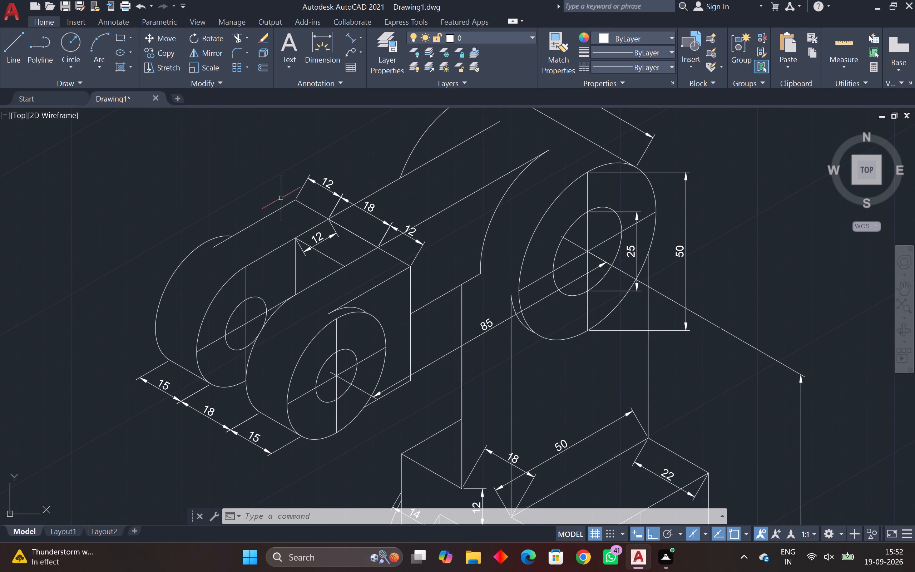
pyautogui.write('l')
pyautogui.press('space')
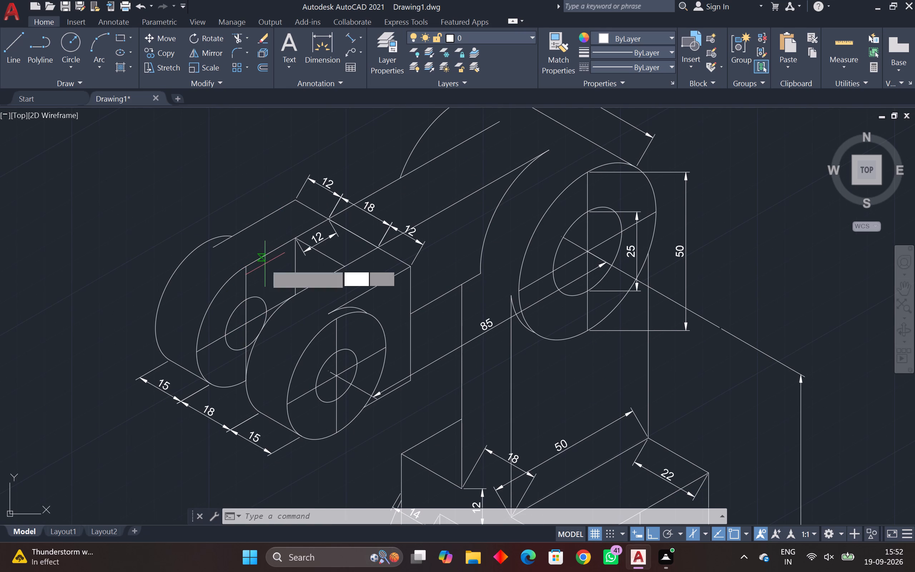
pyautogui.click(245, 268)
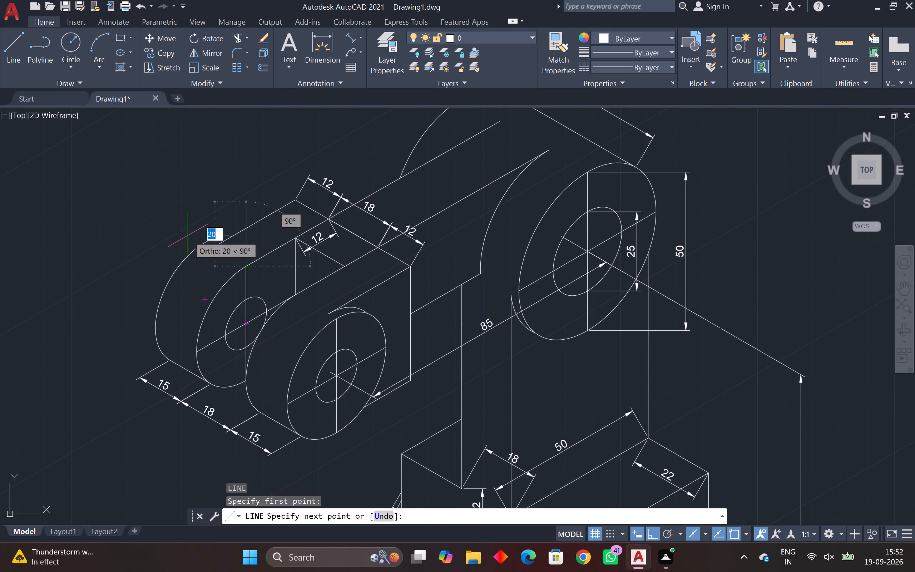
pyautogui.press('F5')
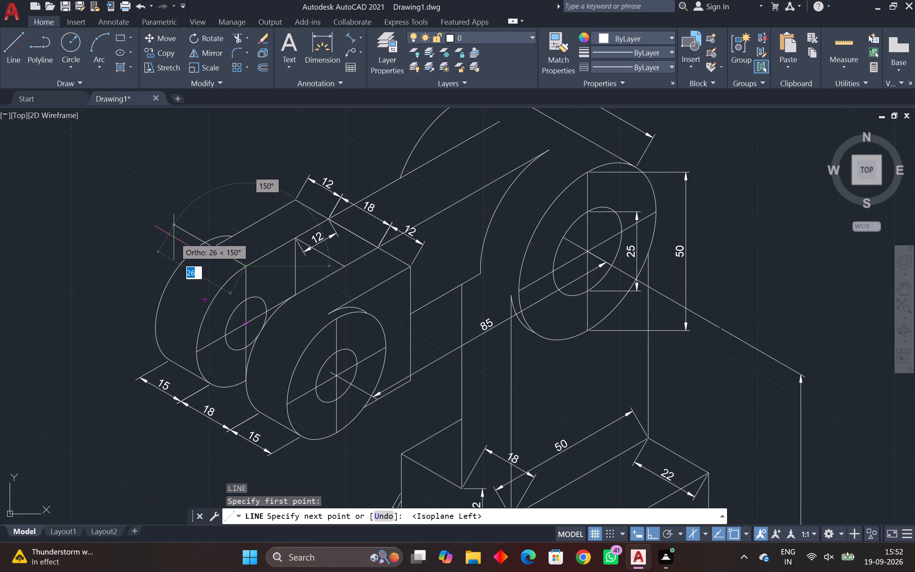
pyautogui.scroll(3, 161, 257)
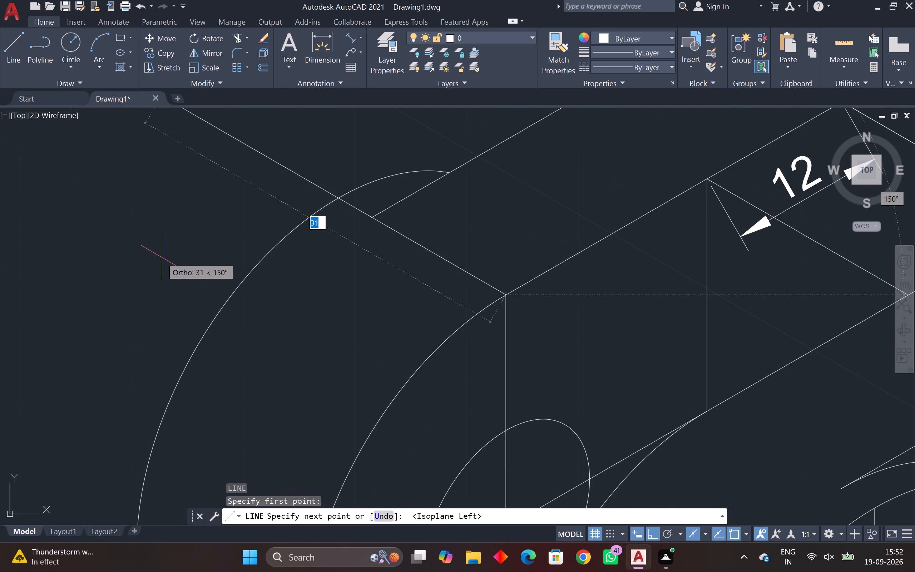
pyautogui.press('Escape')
# Add an aligned dimension along the rear lug's outer top edge, from its back corner to the line's free end near the arc.
pyautogui.scroll(-1, 237, 245)
pyautogui.moveTo(237, 245); pyautogui.dragTo(84, 365, button='middle')
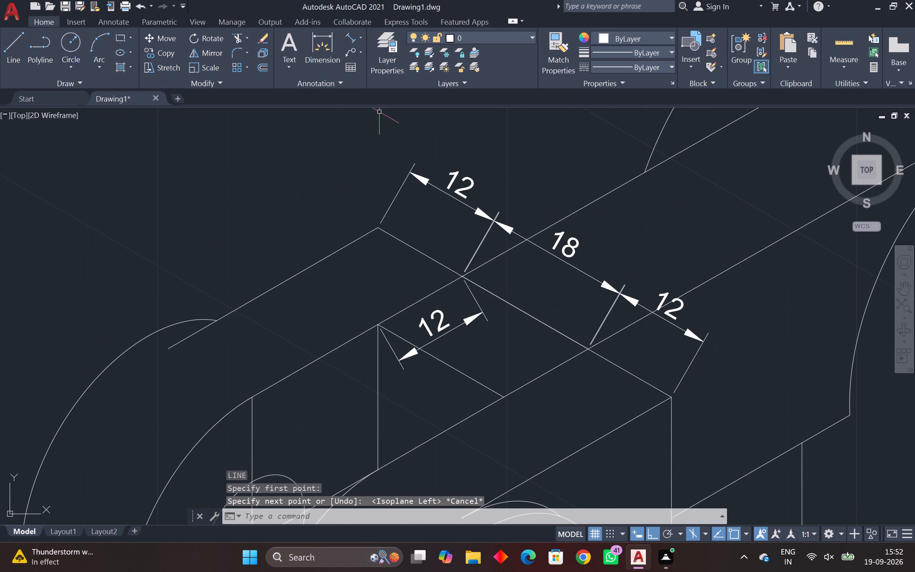
pyautogui.click(349, 40)
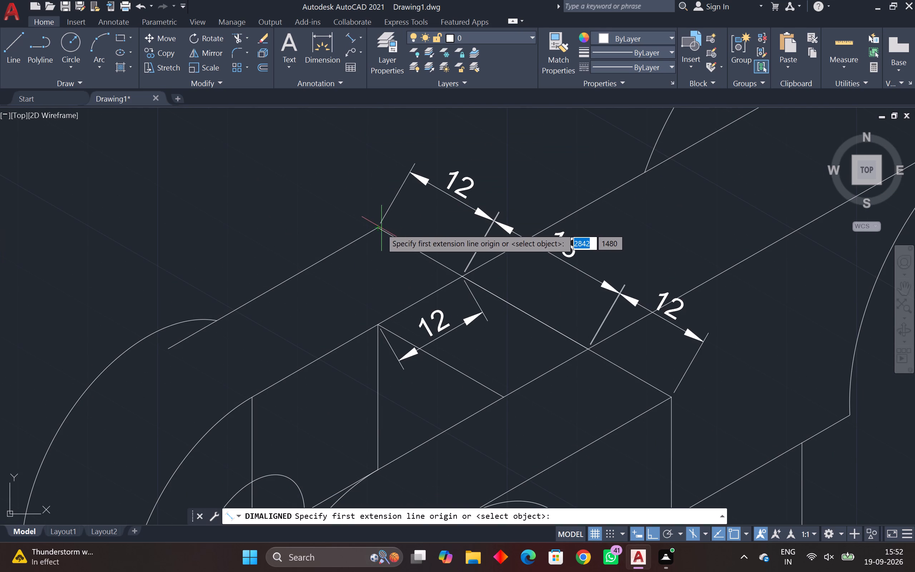
pyautogui.click(380, 228)
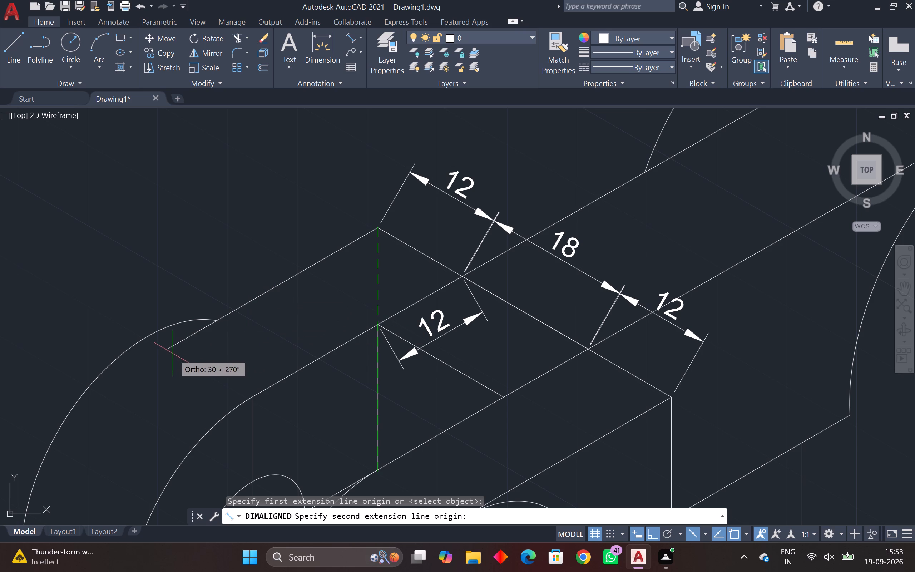
pyautogui.click(169, 350)
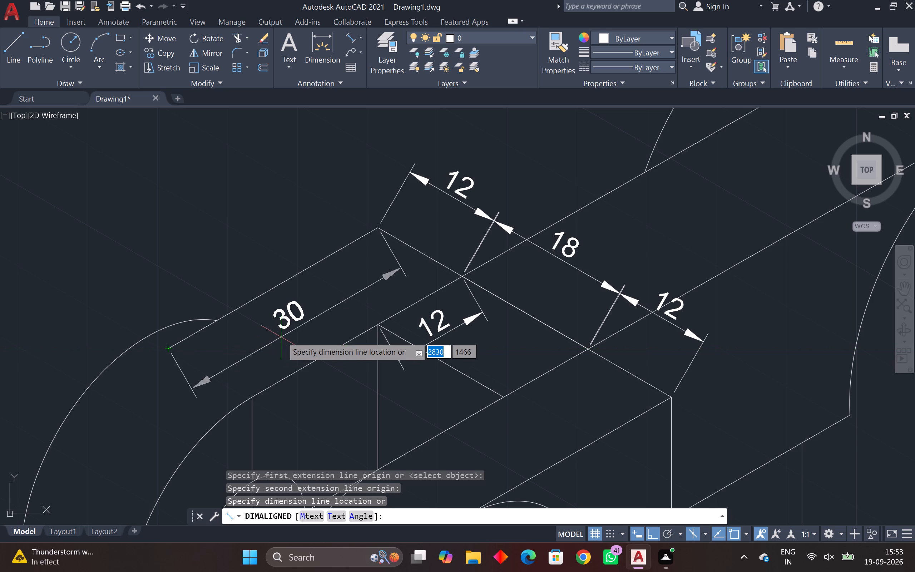
pyautogui.click(290, 330)
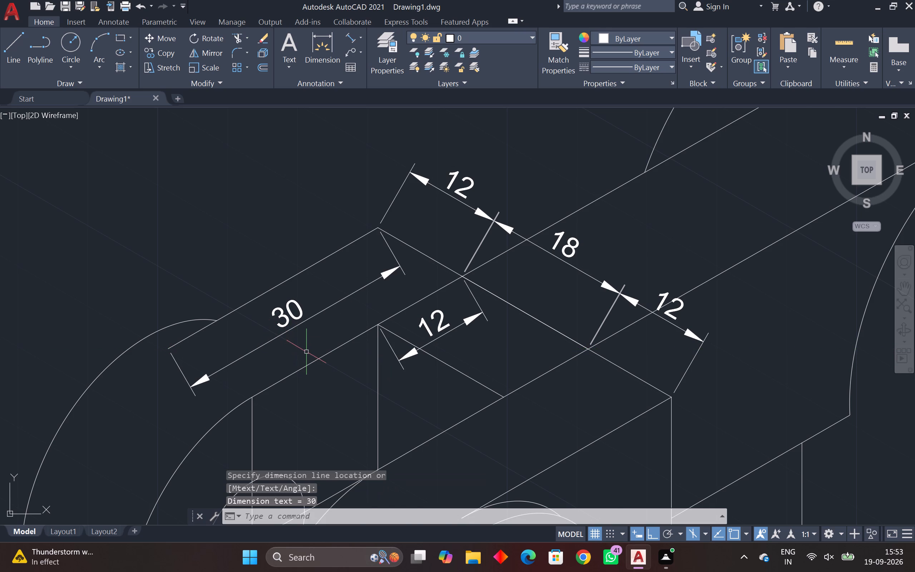
# Review the whole bracket and the fork lugs for features that still lack dimensions.
pyautogui.scroll(-3, 306, 352)
pyautogui.moveTo(306, 352); pyautogui.dragTo(178, 253, button='middle')
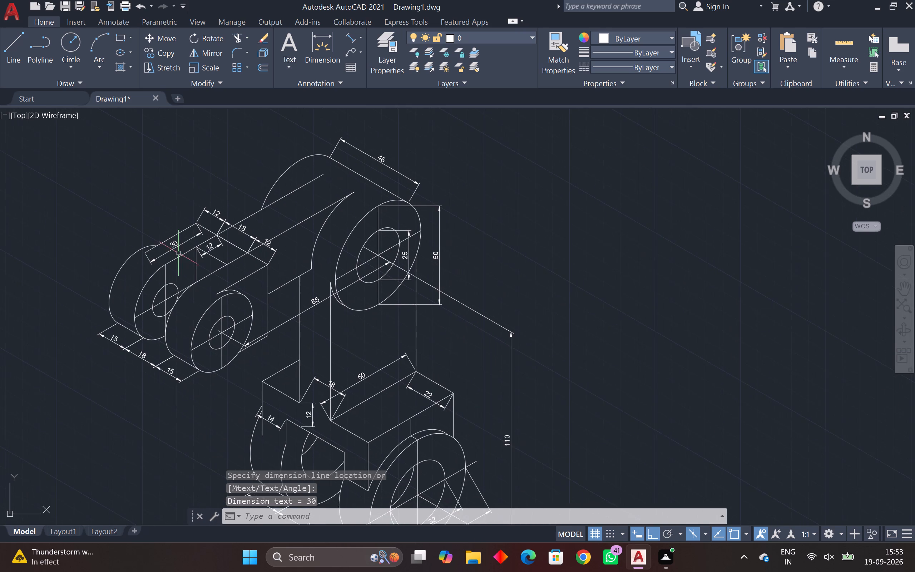
pyautogui.scroll(-2, 178, 255)
pyautogui.moveTo(178, 254); pyautogui.dragTo(170, 247, button='middle')
pyautogui.scroll(3, 185, 285)
pyautogui.moveTo(185, 285); pyautogui.dragTo(323, 326, button='middle')
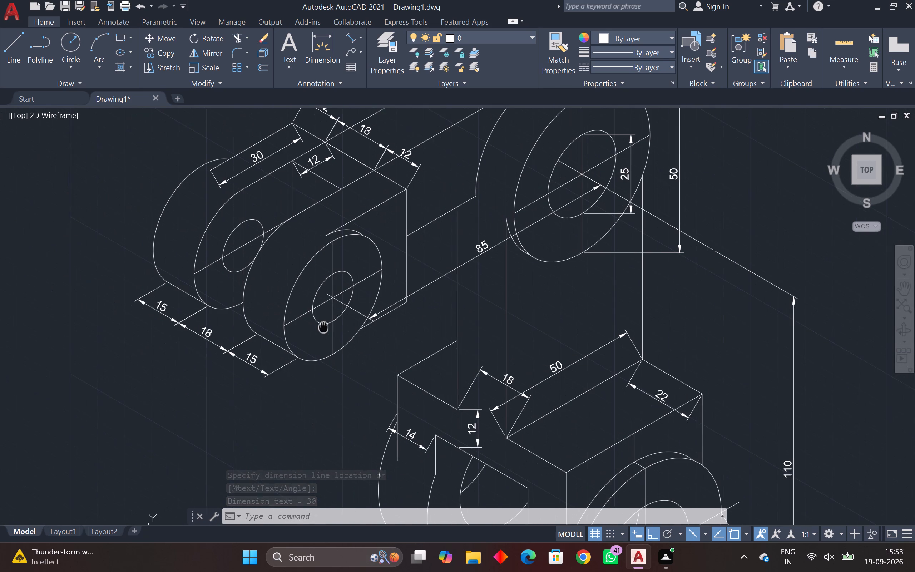
pyautogui.moveTo(323, 326); pyautogui.dragTo(325, 326, button='middle')
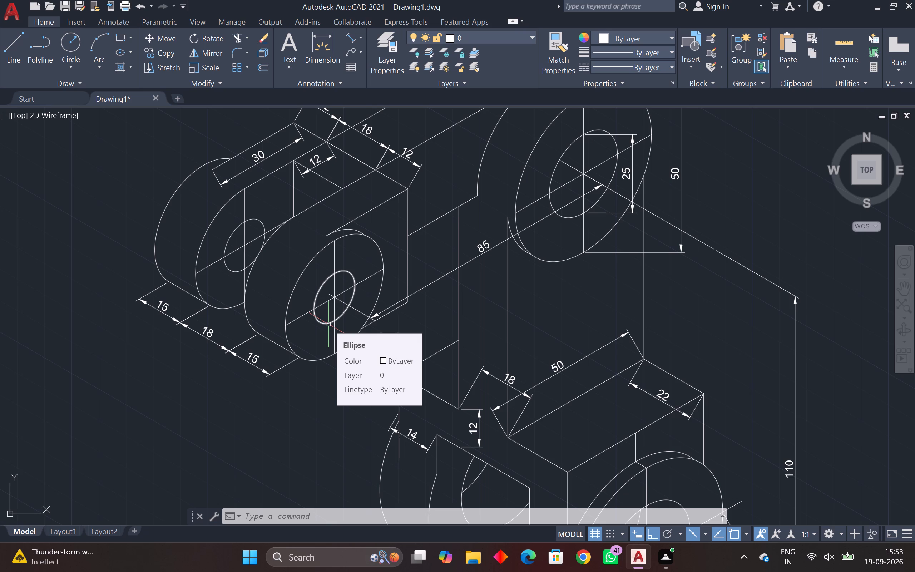
pyautogui.scroll(-1, 328, 324)
pyautogui.moveTo(328, 324); pyautogui.dragTo(275, 332, button='middle')
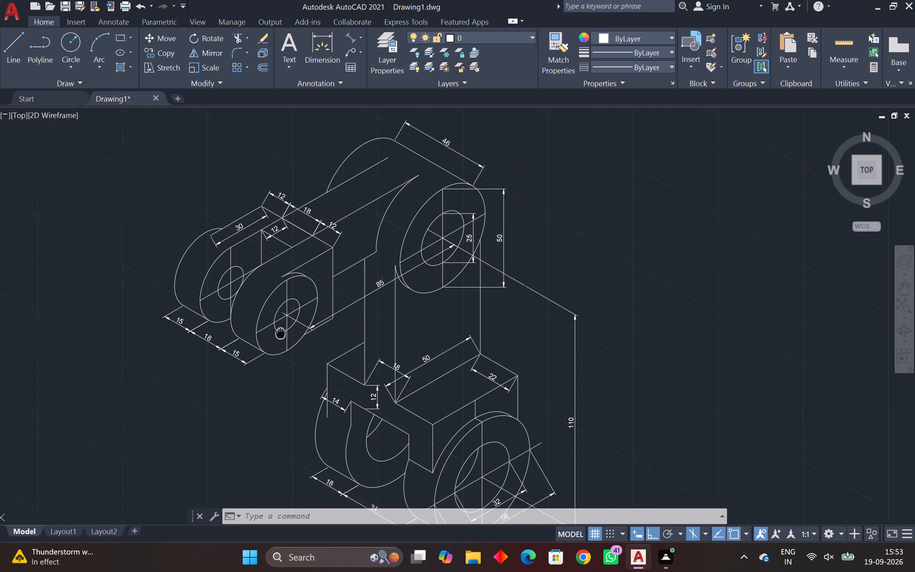
pyautogui.moveTo(275, 332); pyautogui.dragTo(254, 341, button='middle')
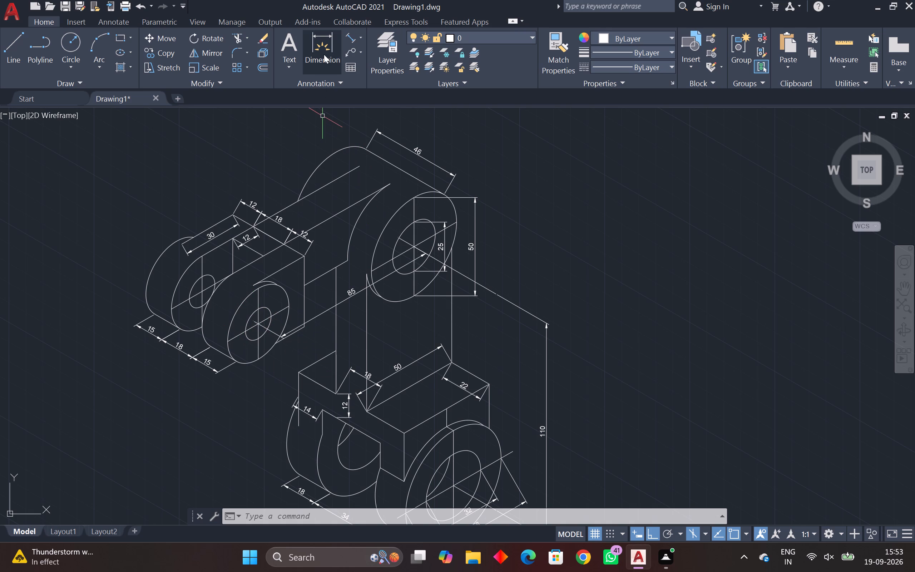
# Dimension the front fork lug hole's diameter along its 30° centre line, placing the dimension above the hole.
pyautogui.click(352, 39)
pyautogui.scroll(1, 255, 335)
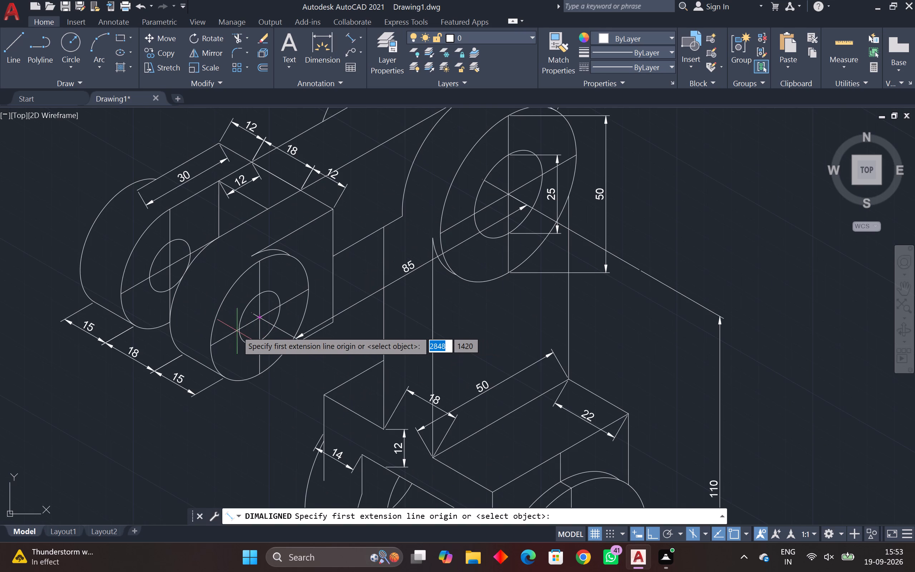
pyautogui.scroll(3, 240, 329)
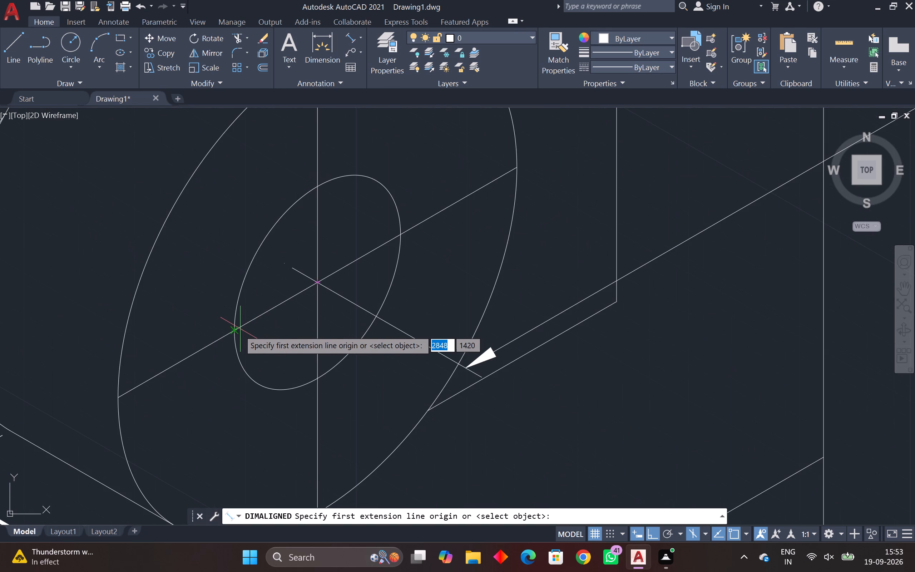
pyautogui.click(234, 333)
pyautogui.click(402, 235)
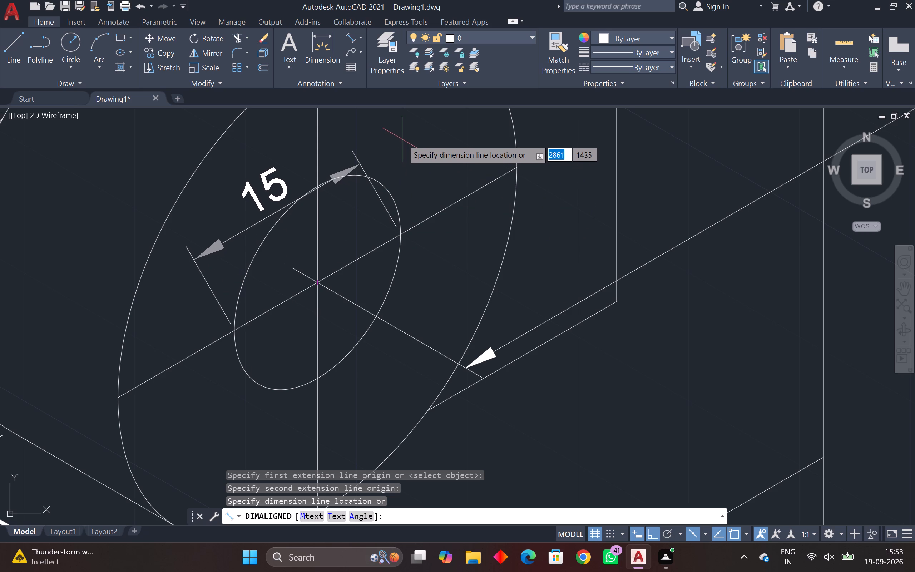
pyautogui.click(399, 125)
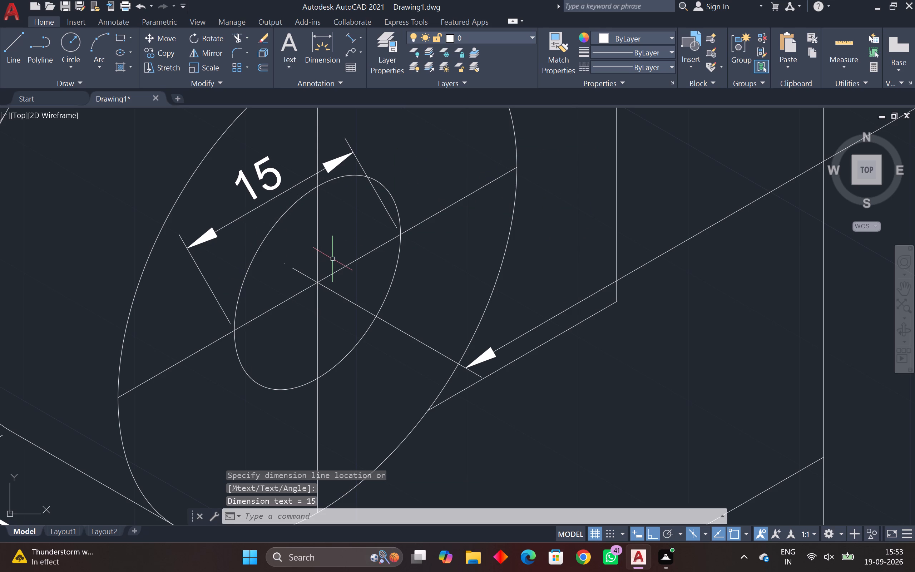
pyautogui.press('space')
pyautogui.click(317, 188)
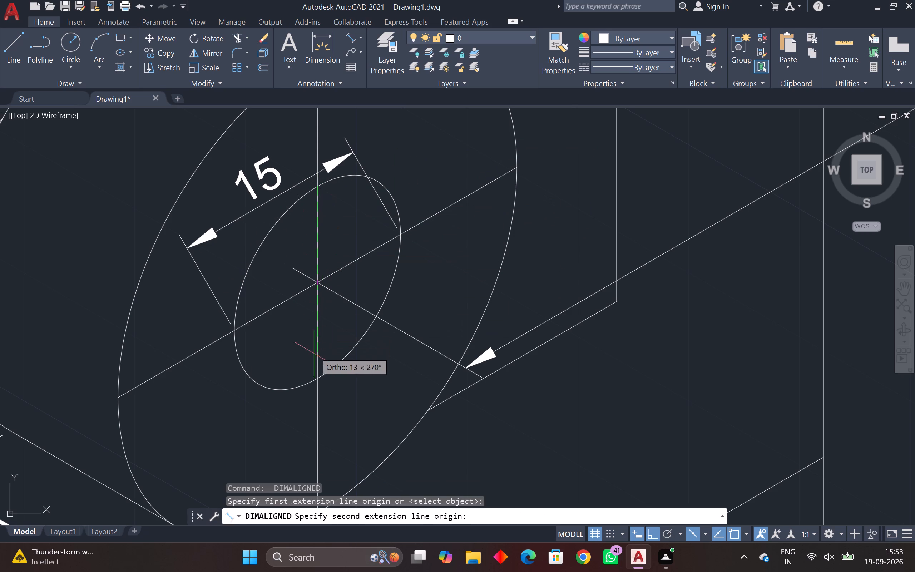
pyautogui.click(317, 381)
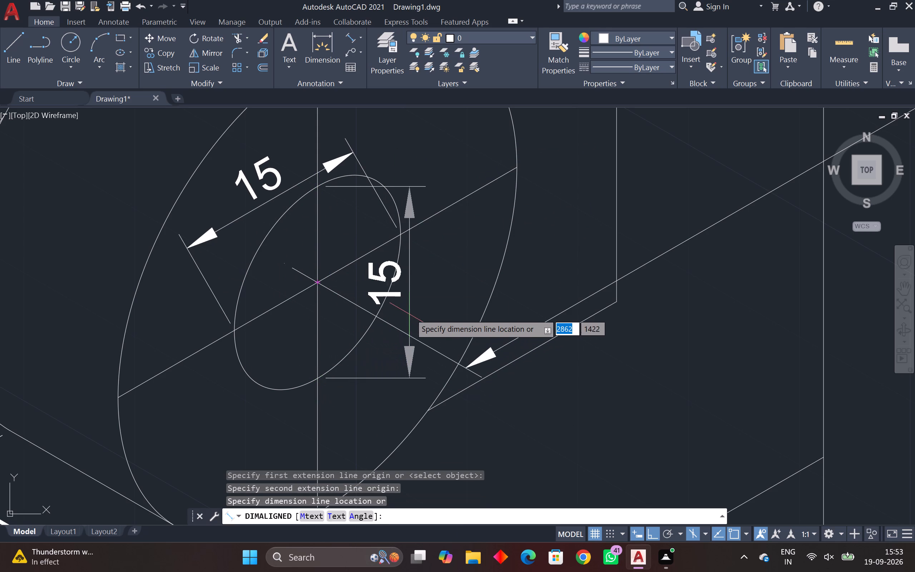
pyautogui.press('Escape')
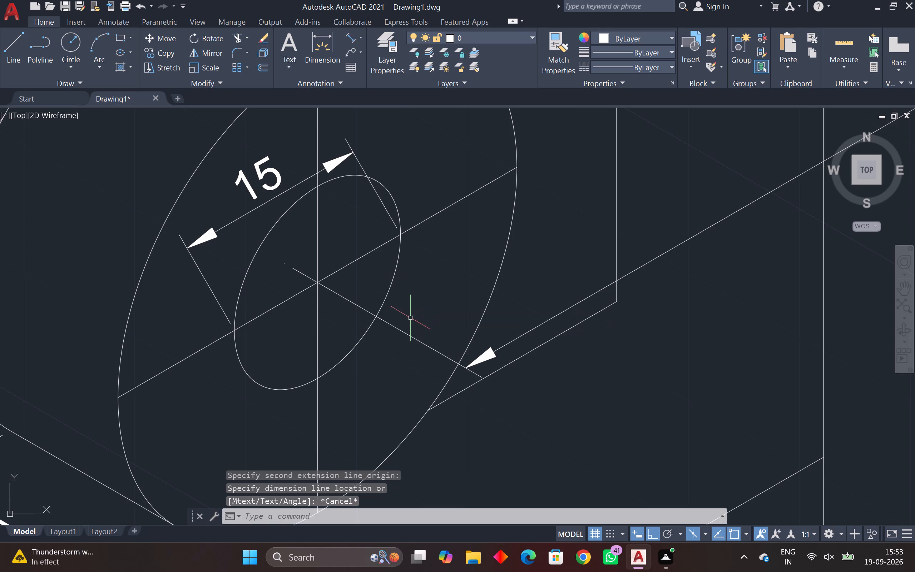
# Dimension the front fork lug's outer diameter along its vertical centre line, placing the dimension just outside the lug's rounded edge.
pyautogui.press('space')
pyautogui.scroll(-2, 400, 319)
pyautogui.moveTo(400, 318); pyautogui.dragTo(358, 320, button='middle')
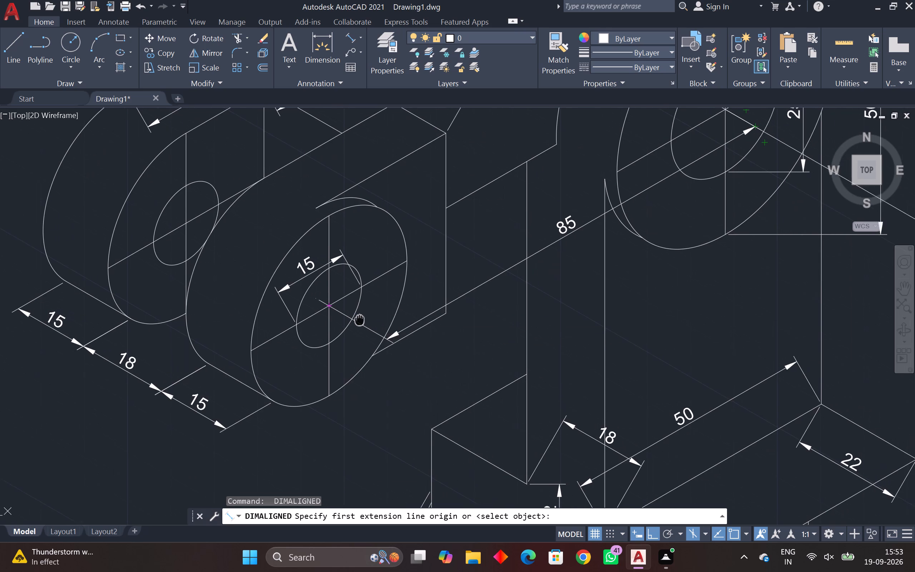
pyautogui.moveTo(358, 320); pyautogui.dragTo(351, 312, button='middle')
pyautogui.click(318, 209)
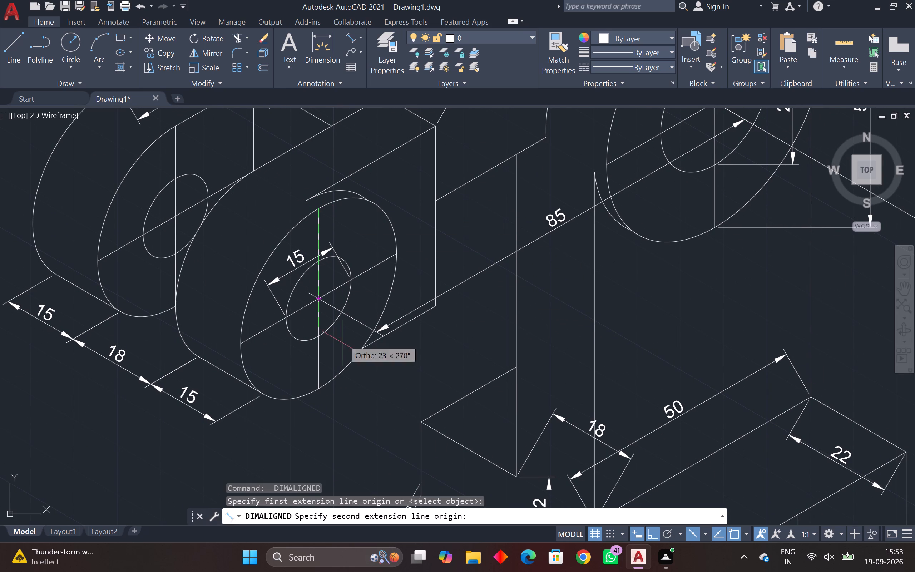
pyautogui.click(321, 389)
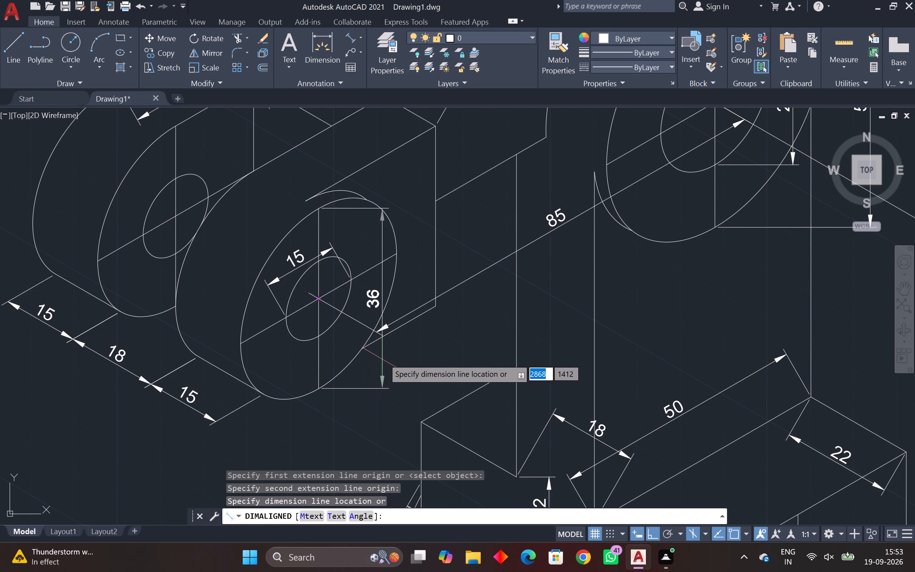
pyautogui.click(408, 343)
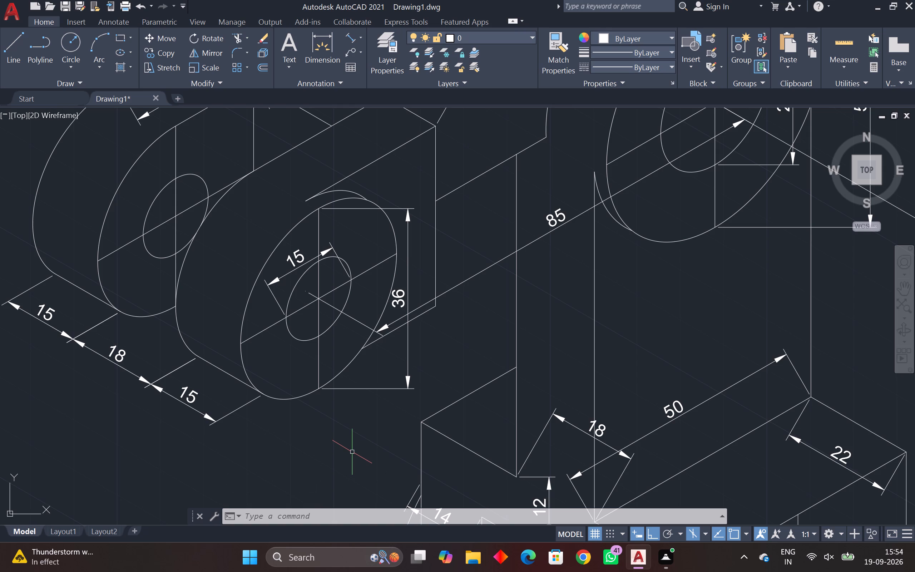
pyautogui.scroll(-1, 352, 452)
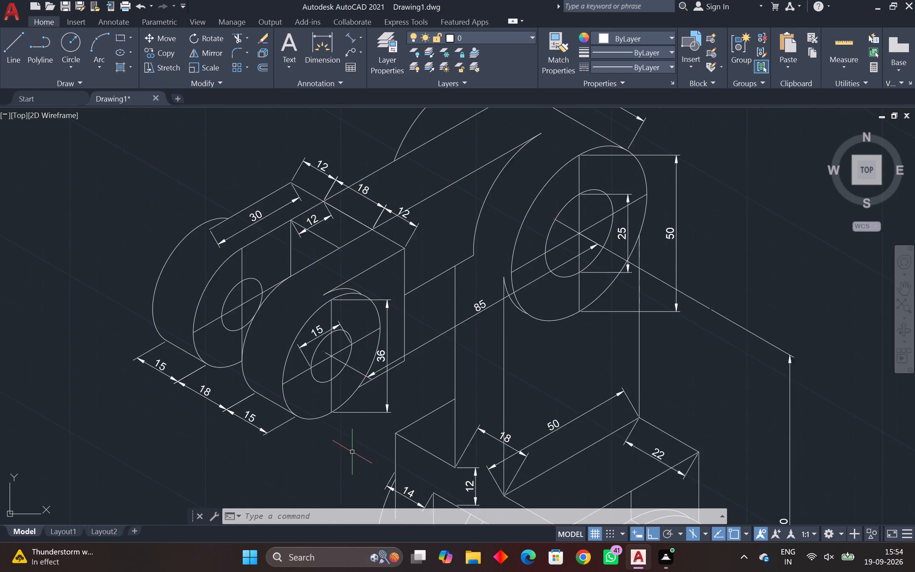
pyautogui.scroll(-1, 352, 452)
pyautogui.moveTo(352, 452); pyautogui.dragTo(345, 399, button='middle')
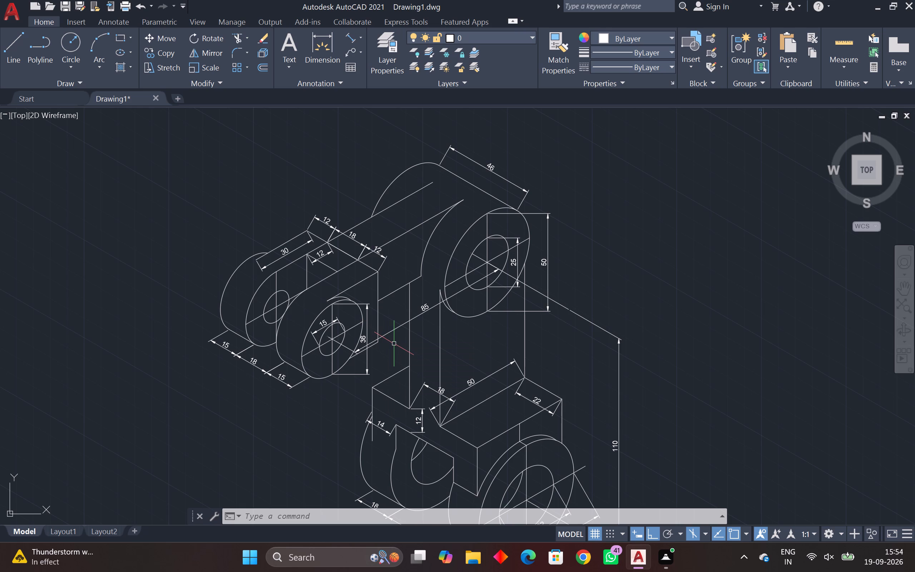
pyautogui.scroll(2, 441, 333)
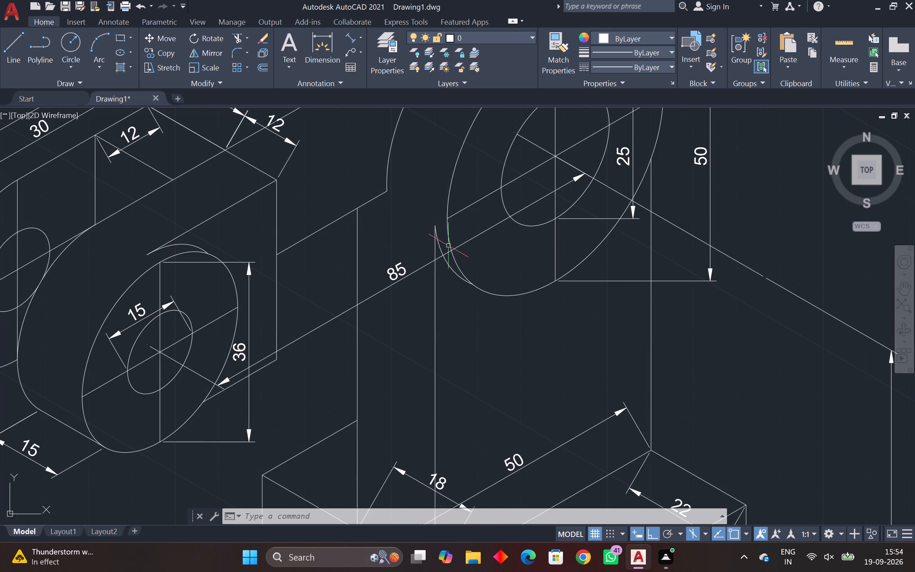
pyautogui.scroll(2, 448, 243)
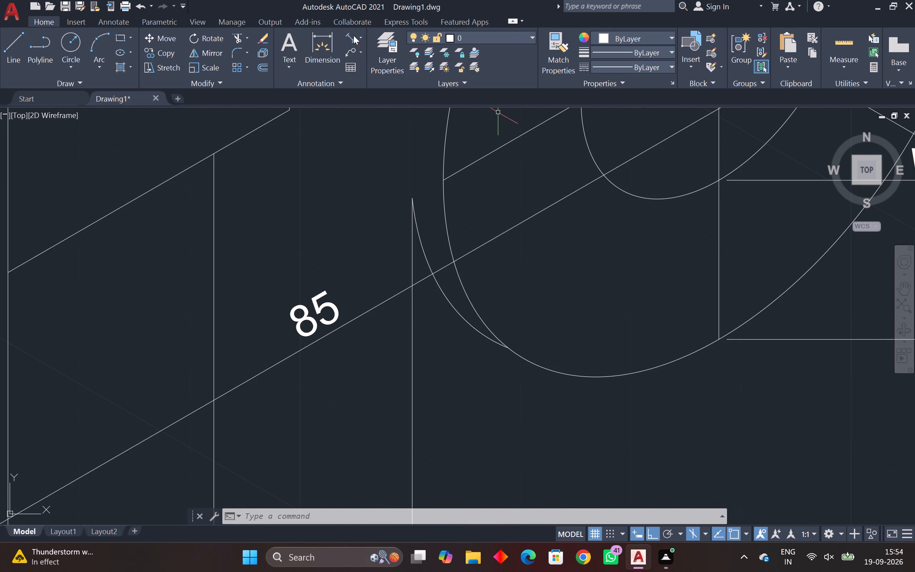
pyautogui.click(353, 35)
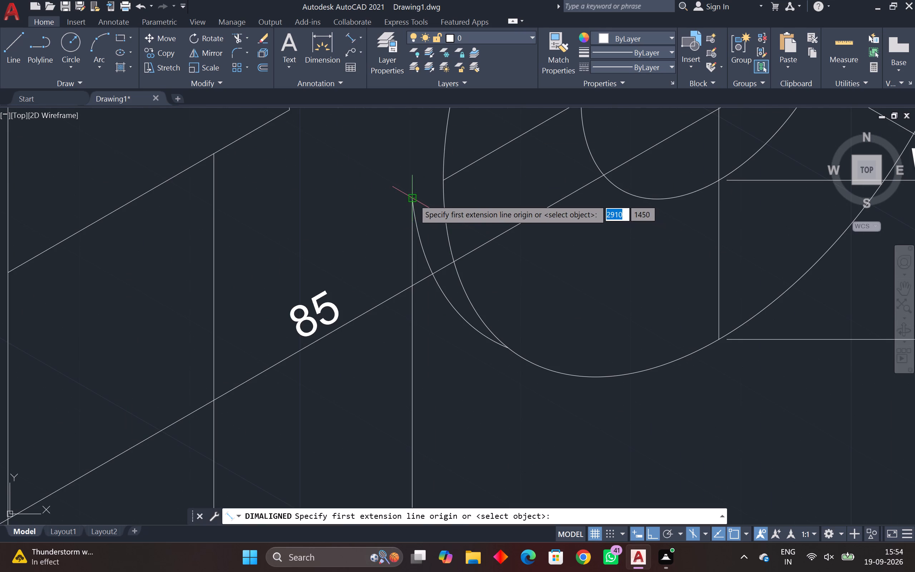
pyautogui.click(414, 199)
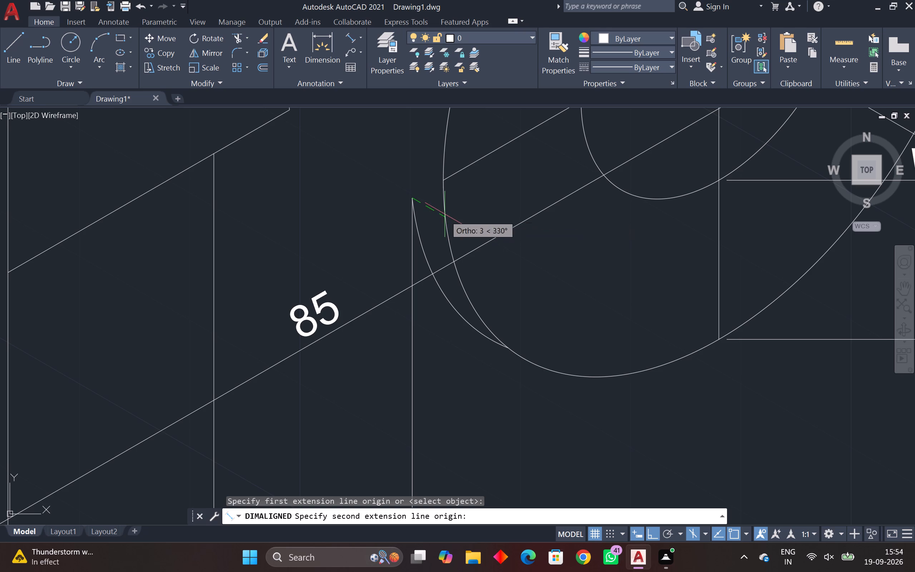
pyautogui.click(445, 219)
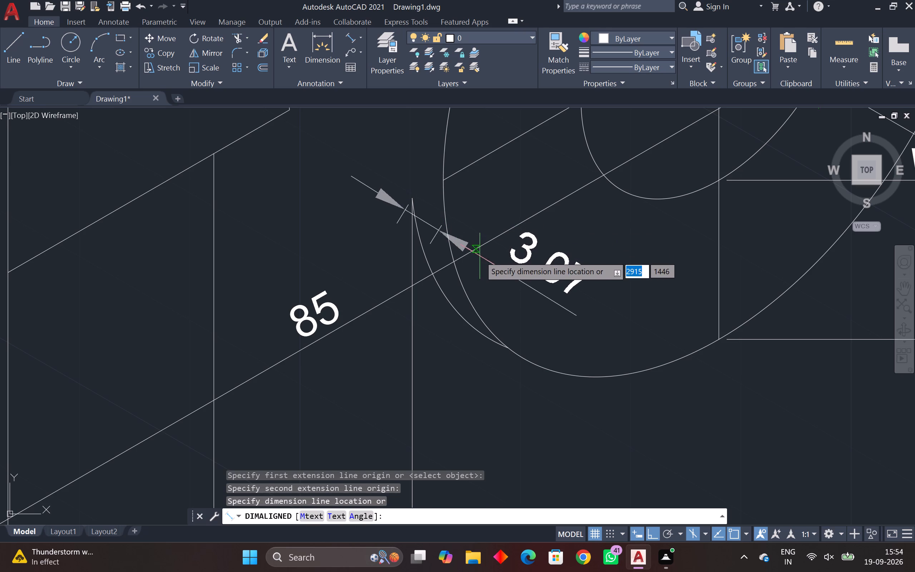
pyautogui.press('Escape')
# Draw a short 330° helper line from the upper end of the column's small arc across the edge of the upper boss's front ellipse.
pyautogui.write('l')
pyautogui.press('space')
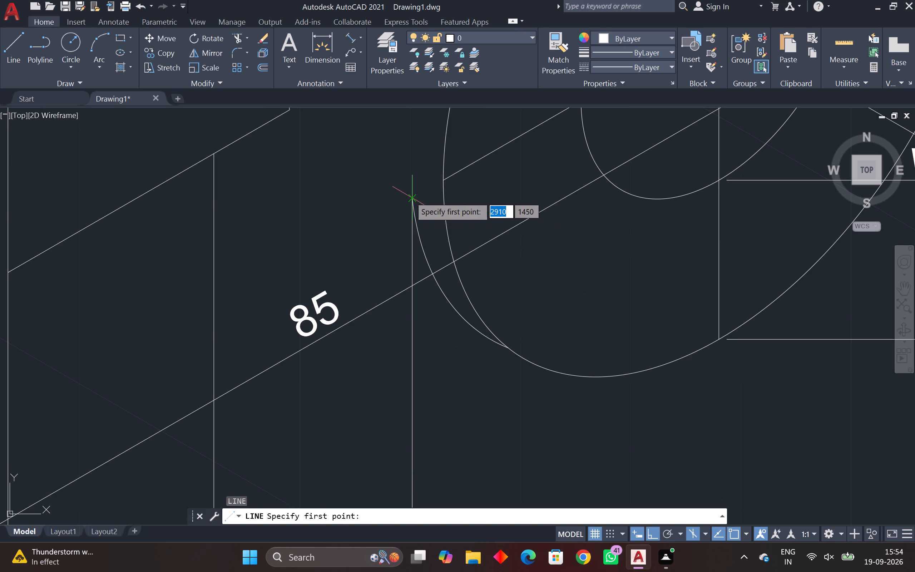
pyautogui.click(412, 197)
pyautogui.click(466, 205)
pyautogui.press('Escape')
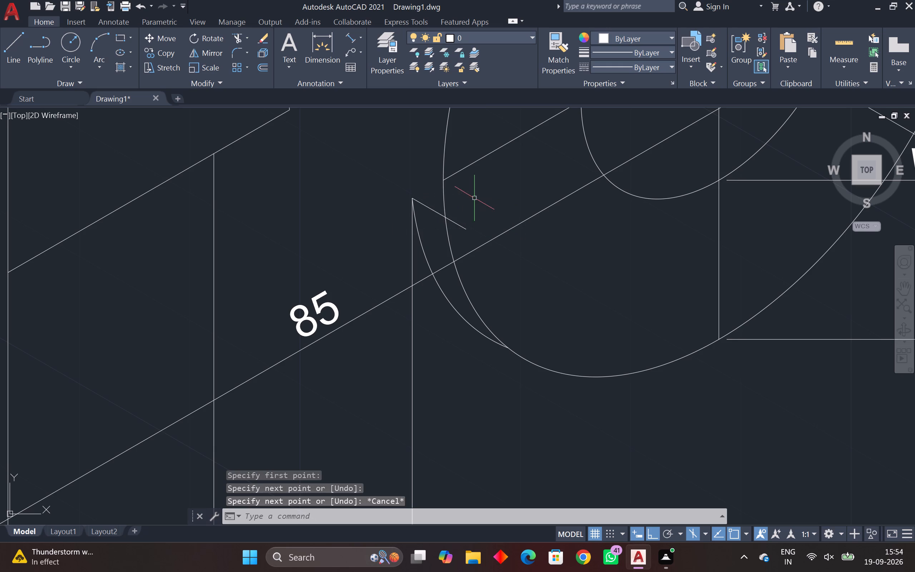
# Add an aligned dimension along the helper line between the boss's front ellipse and the column arc's end, placing it just below the line.
pyautogui.click(348, 36)
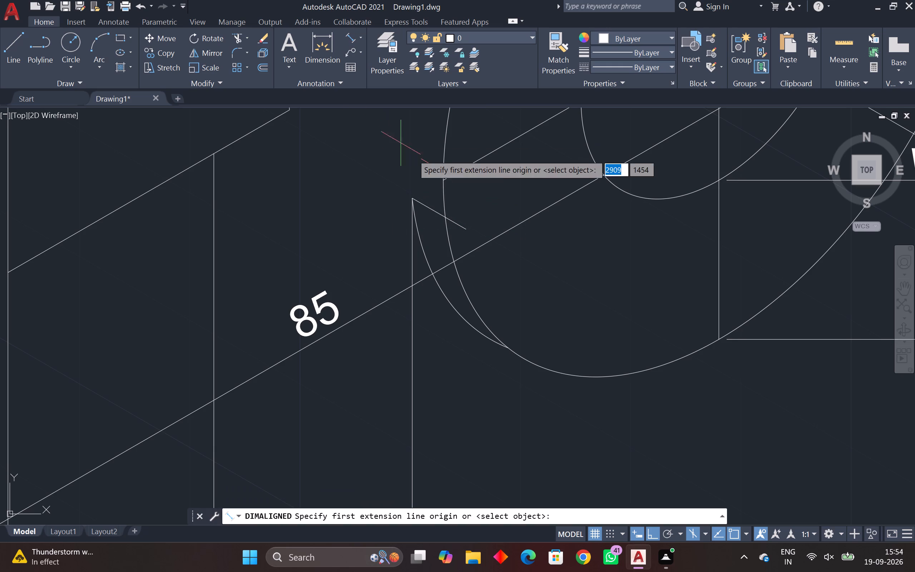
pyautogui.click(446, 216)
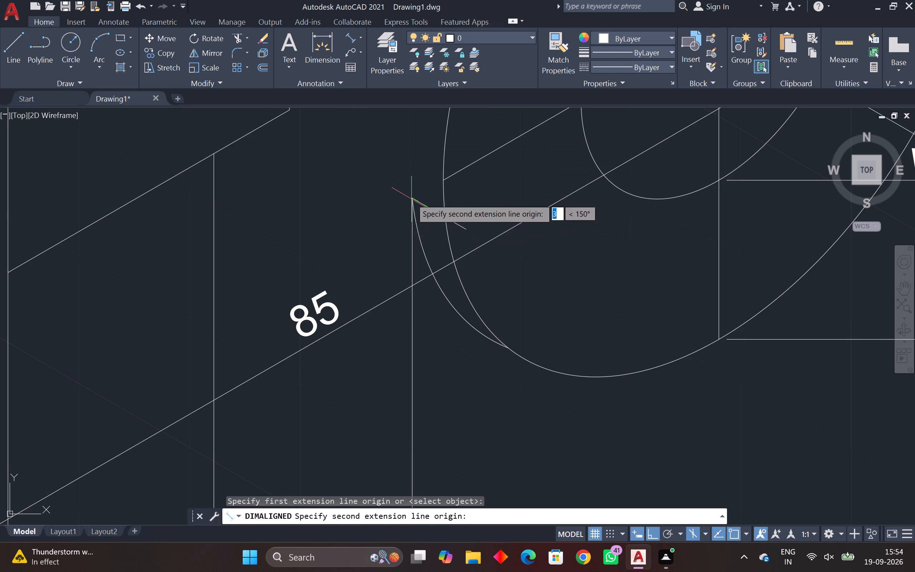
pyautogui.click(414, 200)
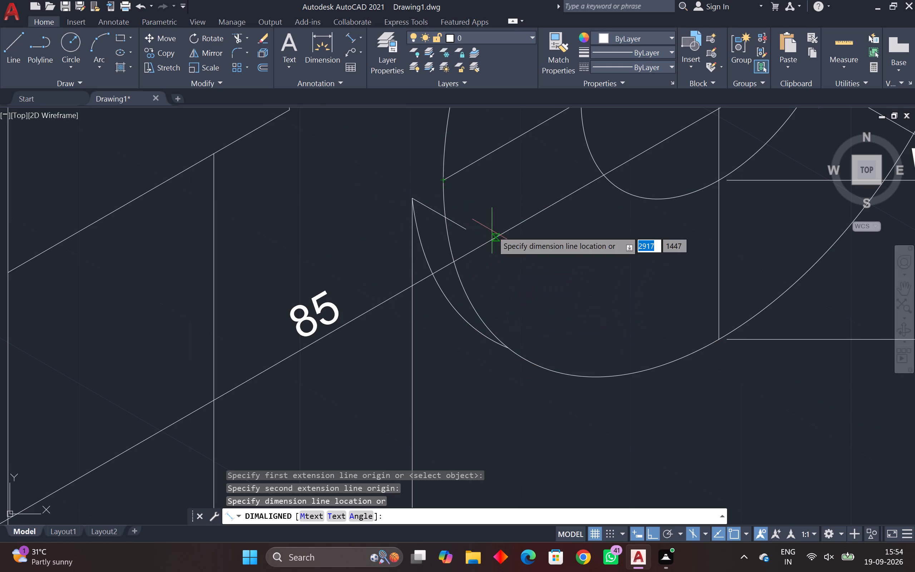
pyautogui.scroll(-1, 492, 231)
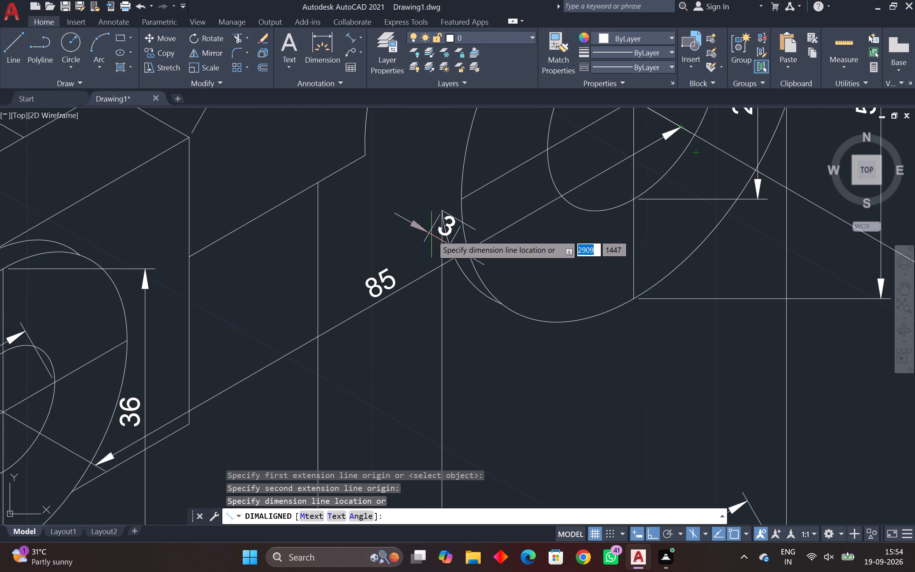
pyautogui.click(415, 244)
# Draw a helper line about 14 units long at 330° from the upper boss arc's top end to its vertical centre line's top.
pyautogui.scroll(-2, 455, 258)
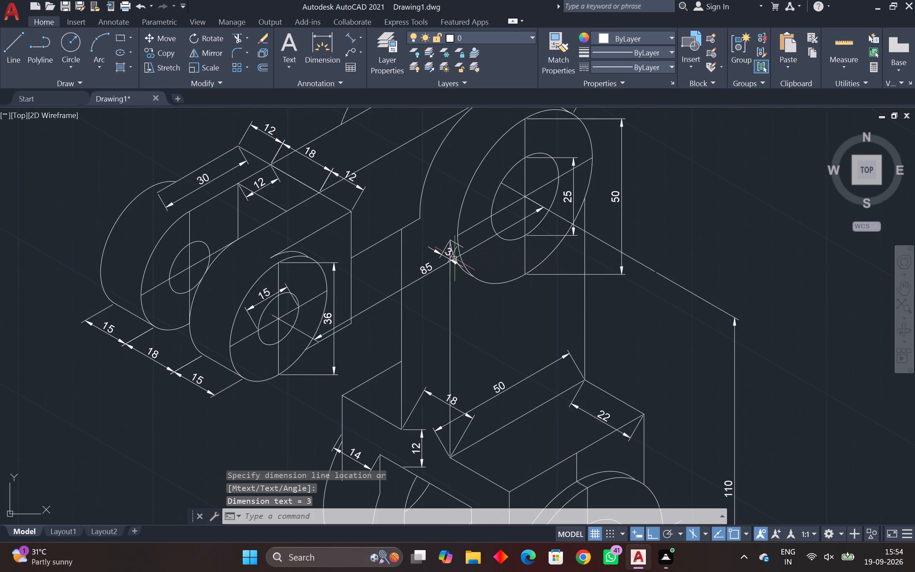
pyautogui.moveTo(455, 258); pyautogui.dragTo(329, 316, button='middle')
pyautogui.scroll(-1, 330, 316)
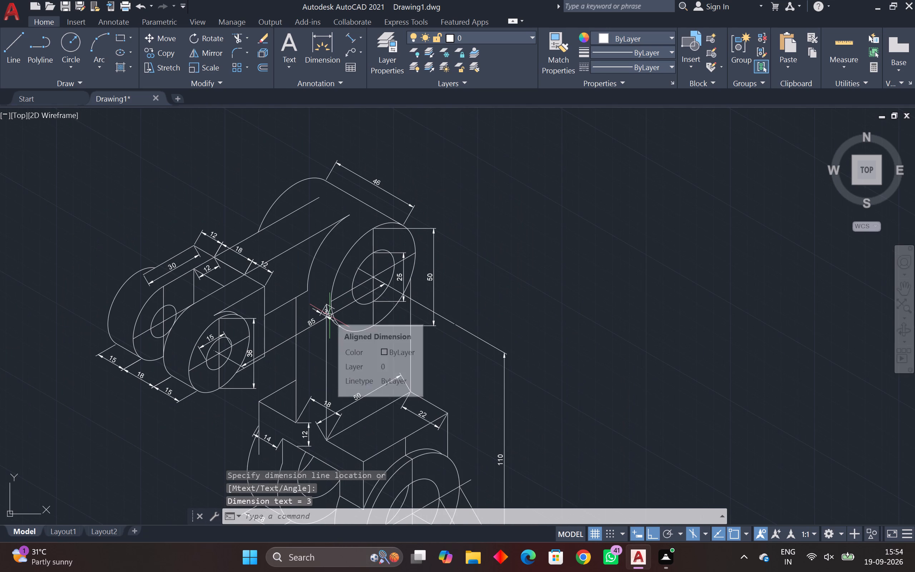
pyautogui.moveTo(330, 316); pyautogui.dragTo(290, 351, button='middle')
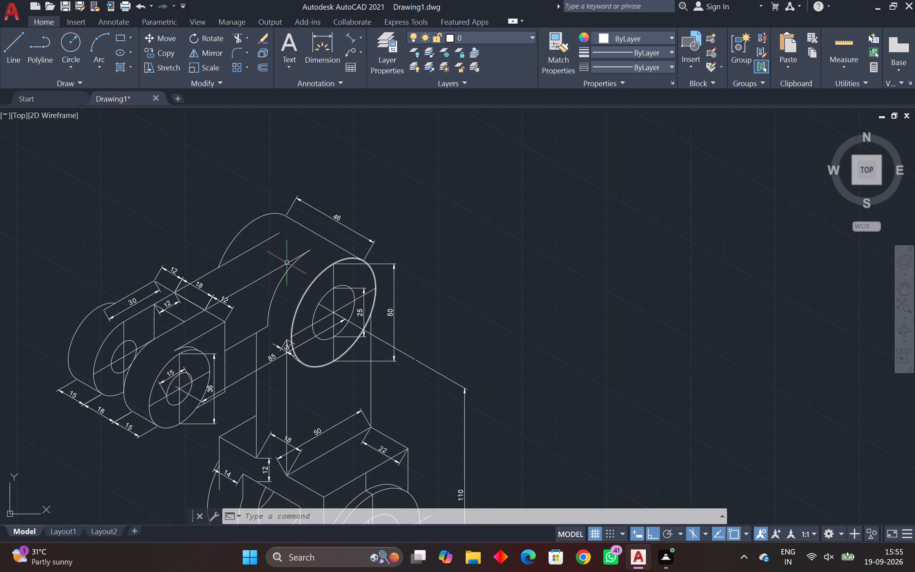
pyautogui.write('l')
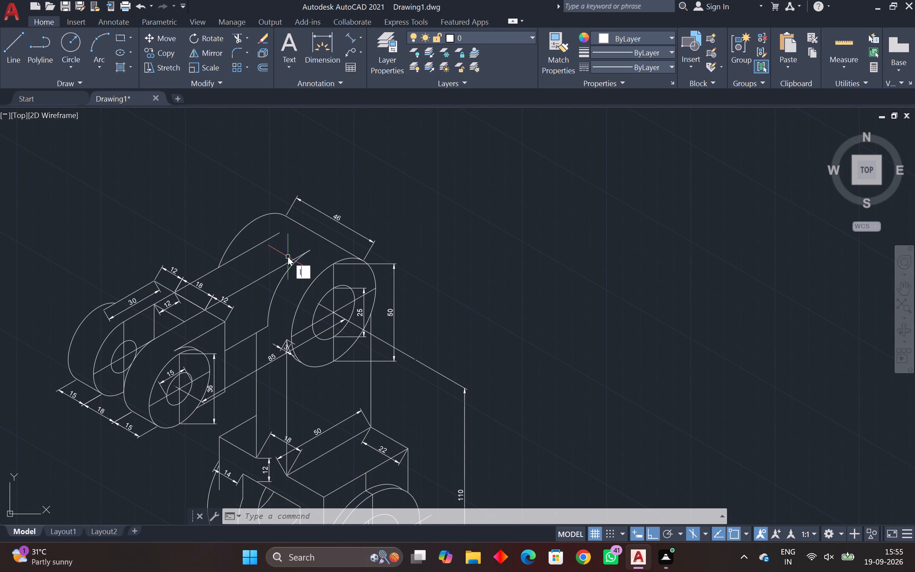
pyautogui.press('space')
pyautogui.click(311, 250)
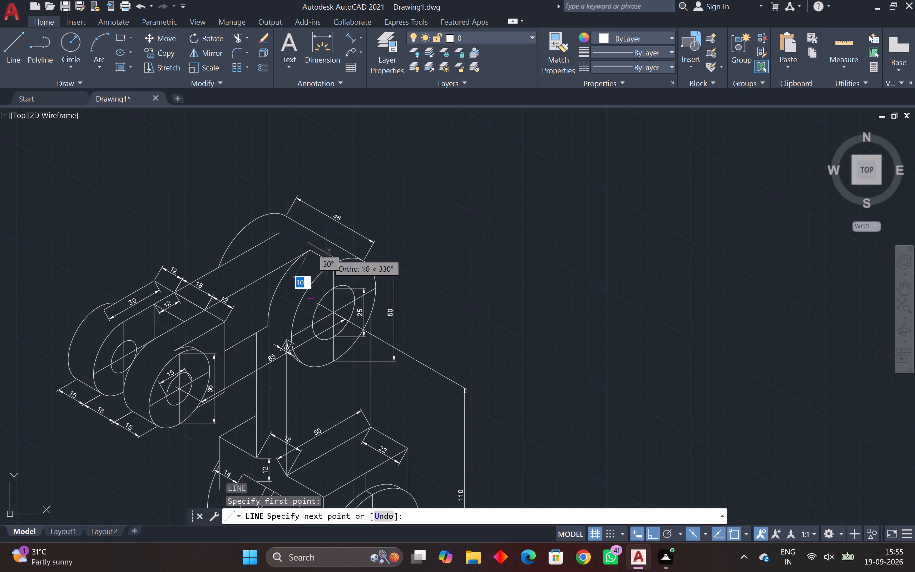
pyautogui.click(337, 268)
pyautogui.press('Escape')
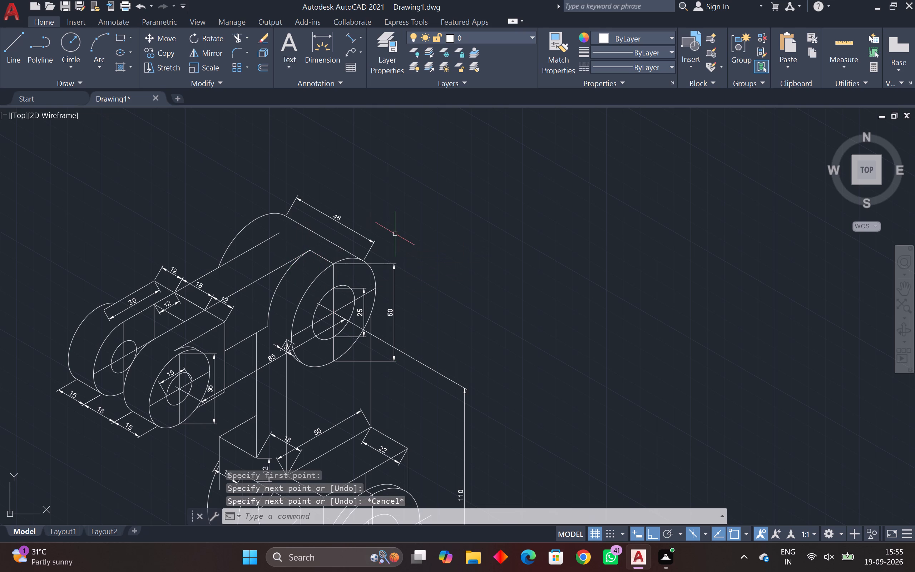
# Add an aligned dimension along the upper helper line, from the centre line's top to the arc's end, placed below the line.
pyautogui.click(352, 37)
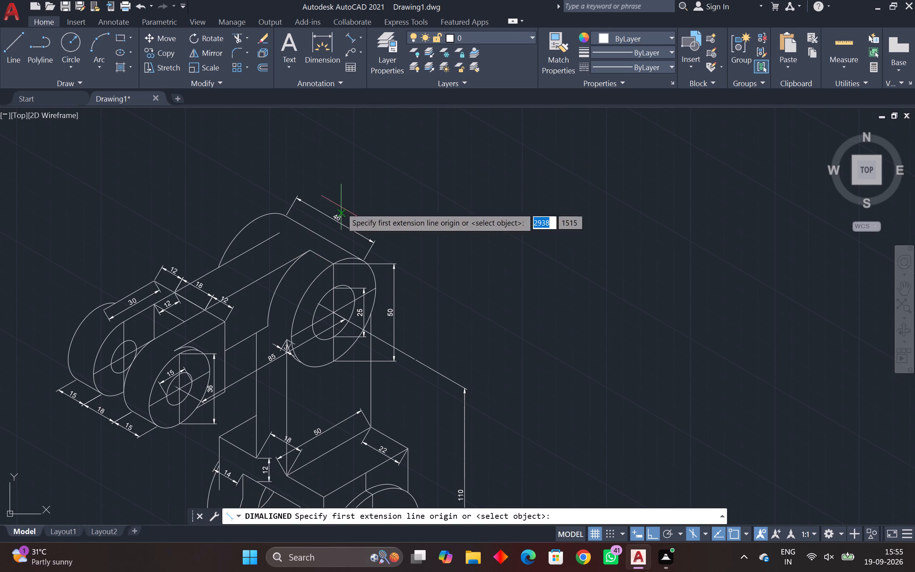
pyautogui.scroll(3, 324, 270)
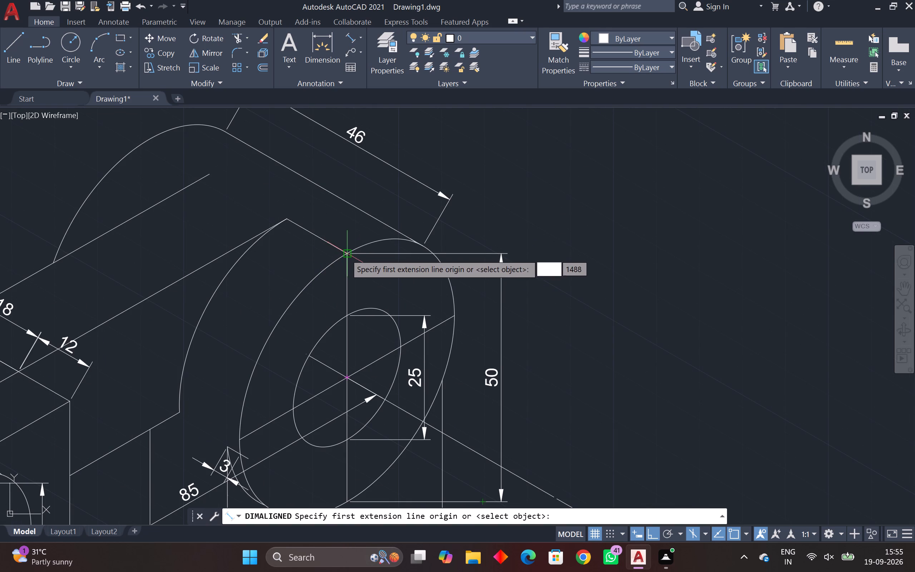
pyautogui.click(345, 254)
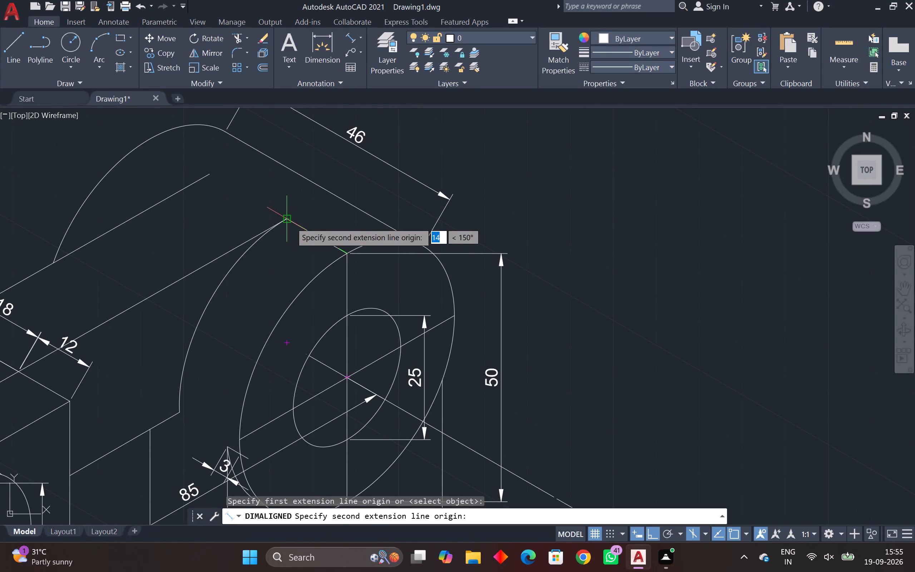
pyautogui.click(290, 222)
pyautogui.click(256, 238)
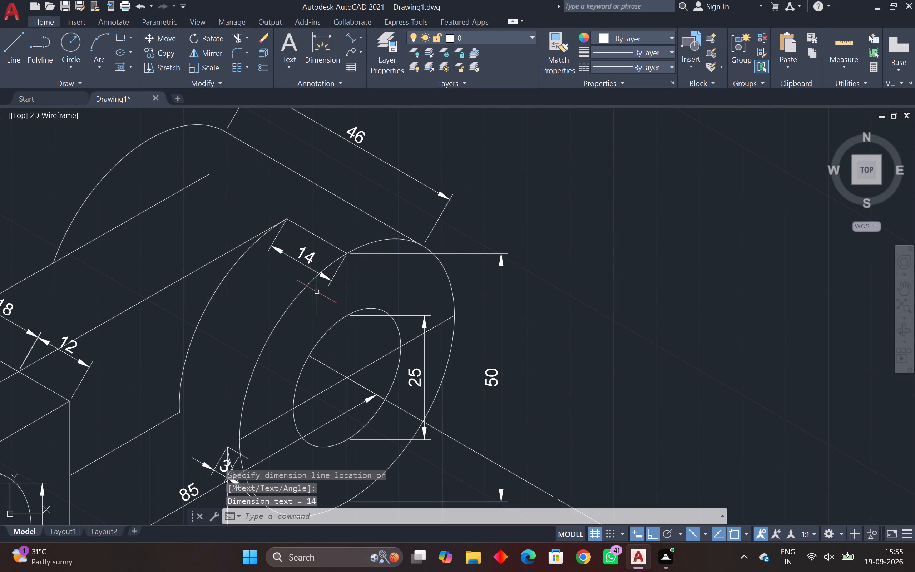
pyautogui.press('Escape')
# Delete both short helper lines at the upper boss, keeping their aligned dimensions.
pyautogui.scroll(-1, 317, 292)
pyautogui.moveTo(317, 292); pyautogui.dragTo(320, 234, button='middle')
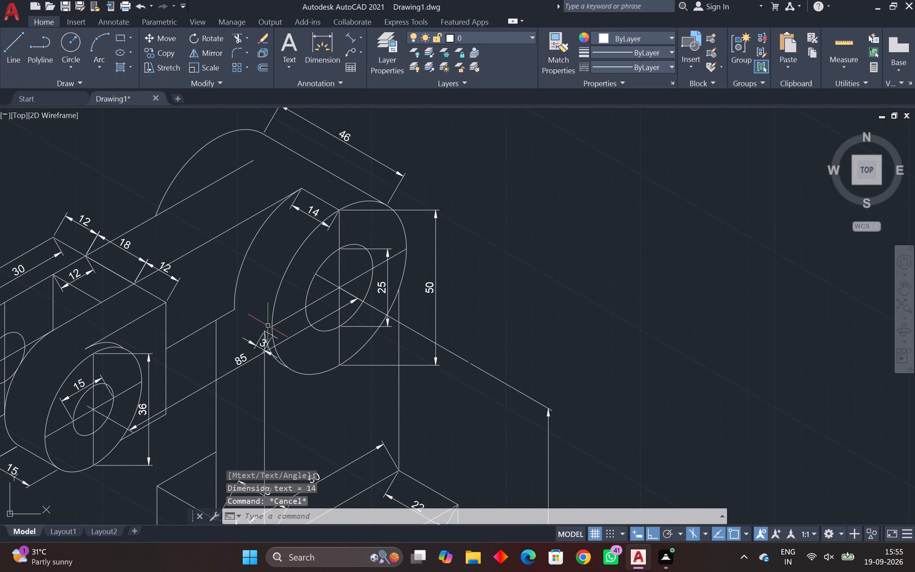
pyautogui.moveTo(269, 320); pyautogui.dragTo(274, 304, button='middle')
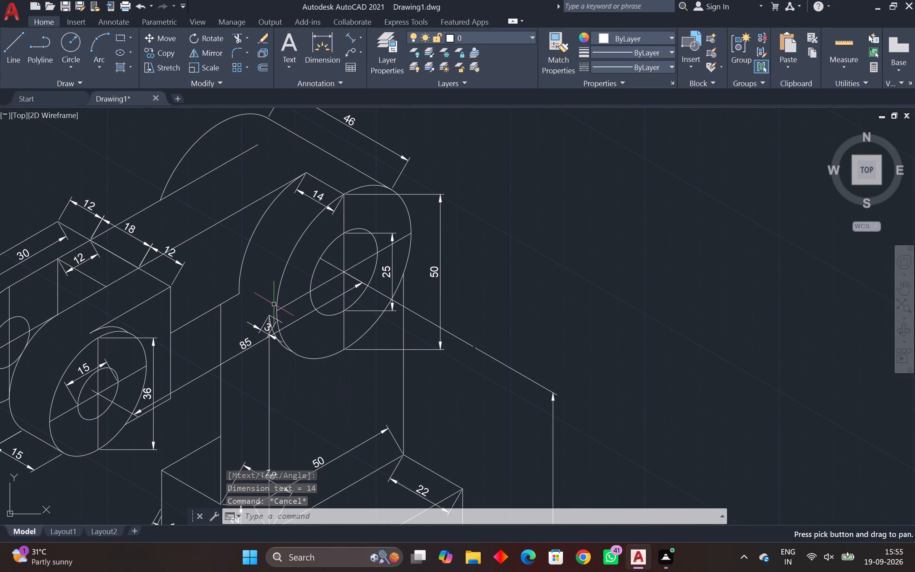
pyautogui.scroll(3, 265, 330)
pyautogui.click(292, 294)
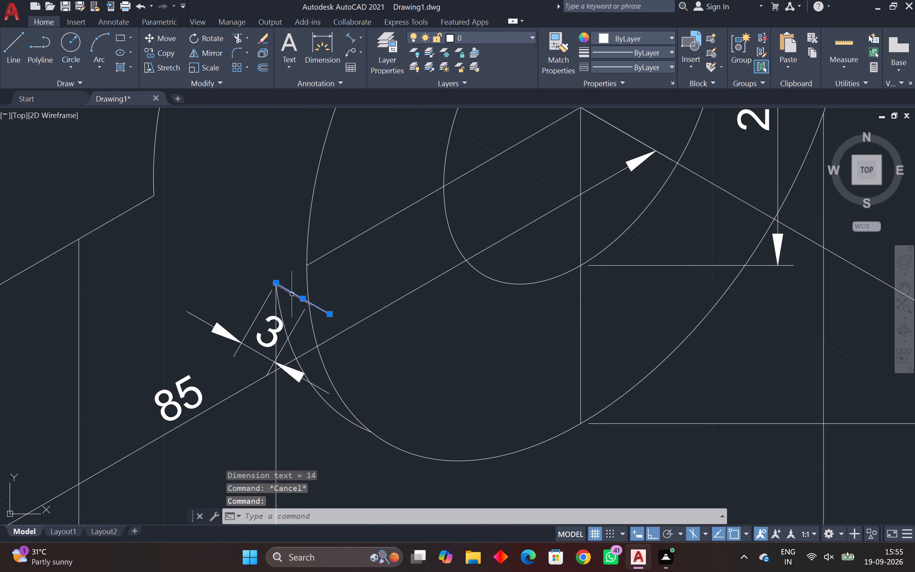
pyautogui.scroll(-2, 292, 294)
pyautogui.moveTo(292, 294); pyautogui.dragTo(256, 373, button='middle')
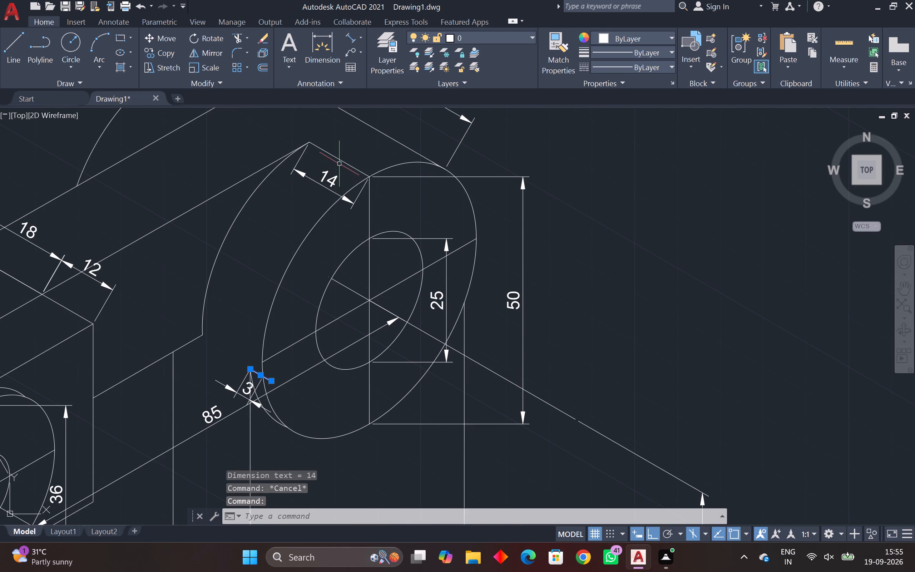
pyautogui.click(342, 161)
pyautogui.press('Delete')
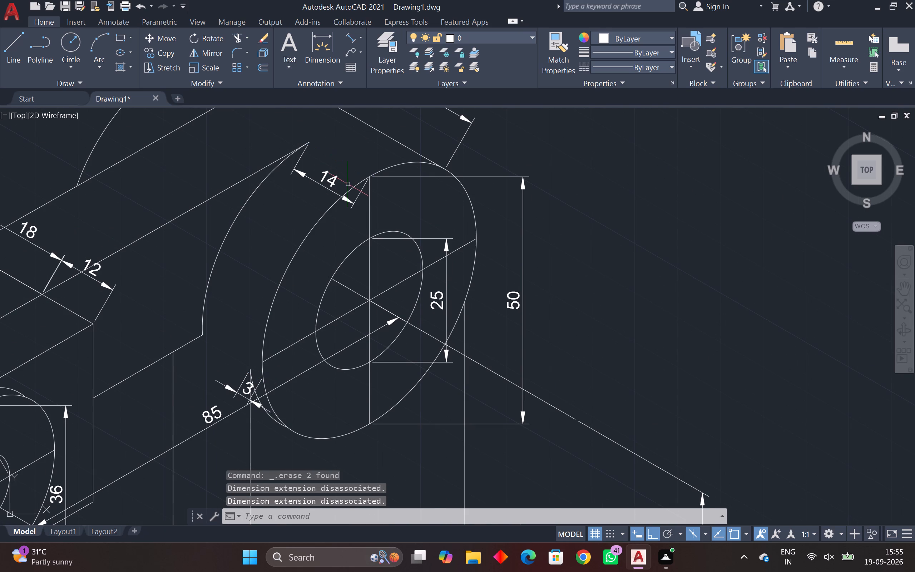
# Review the whole bracket for features that still lack dimensions.
pyautogui.scroll(-1, 346, 204)
pyautogui.moveTo(347, 207); pyautogui.dragTo(420, 156, button='middle')
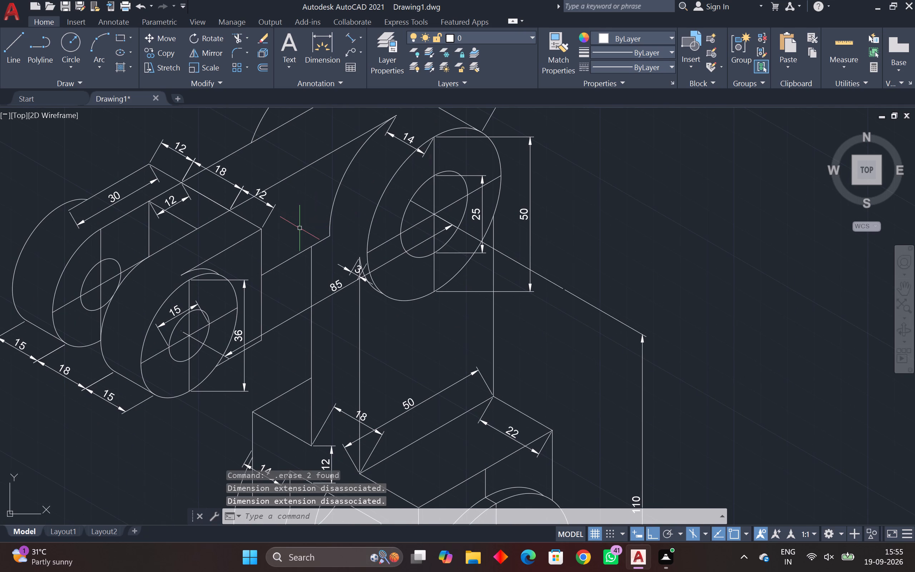
pyautogui.scroll(-1, 300, 228)
pyautogui.moveTo(315, 224); pyautogui.dragTo(342, 211, button='middle')
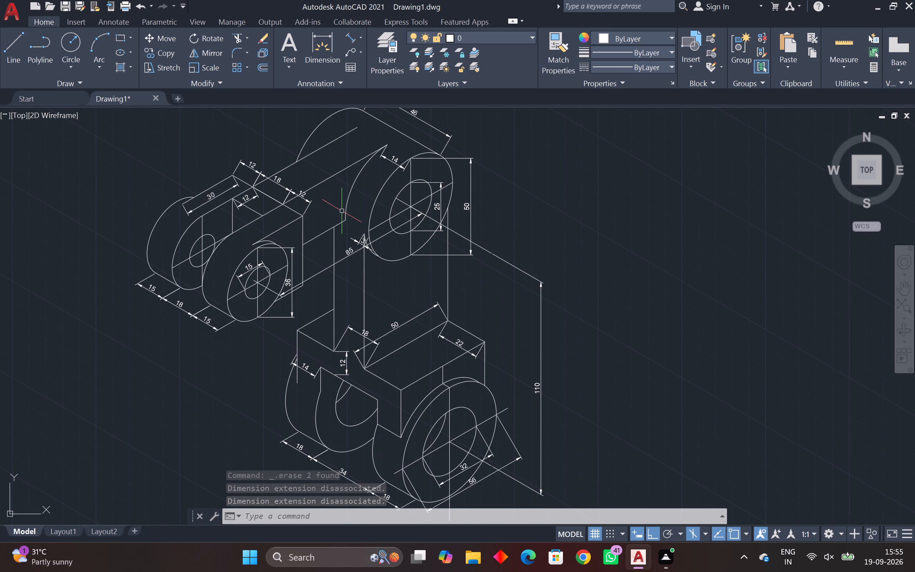
pyautogui.scroll(-1, 368, 283)
pyautogui.moveTo(372, 290); pyautogui.dragTo(351, 247, button='middle')
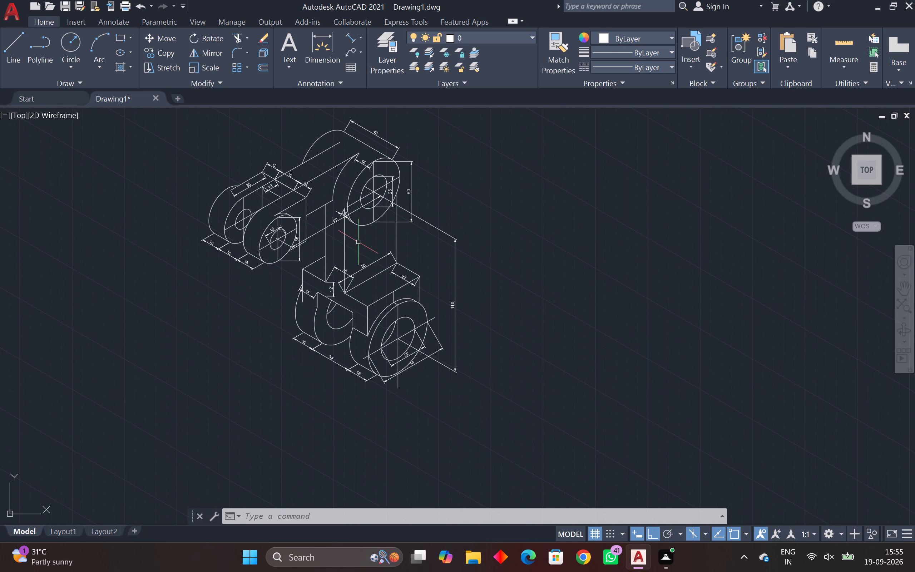
# Oblique the front lug's 36, the upper boss's 46, 25 and 50, and the fork-top 12, 18, 12 dimensions parallel to the arm's long edges.
pyautogui.write('dim')
pyautogui.click(403, 282)
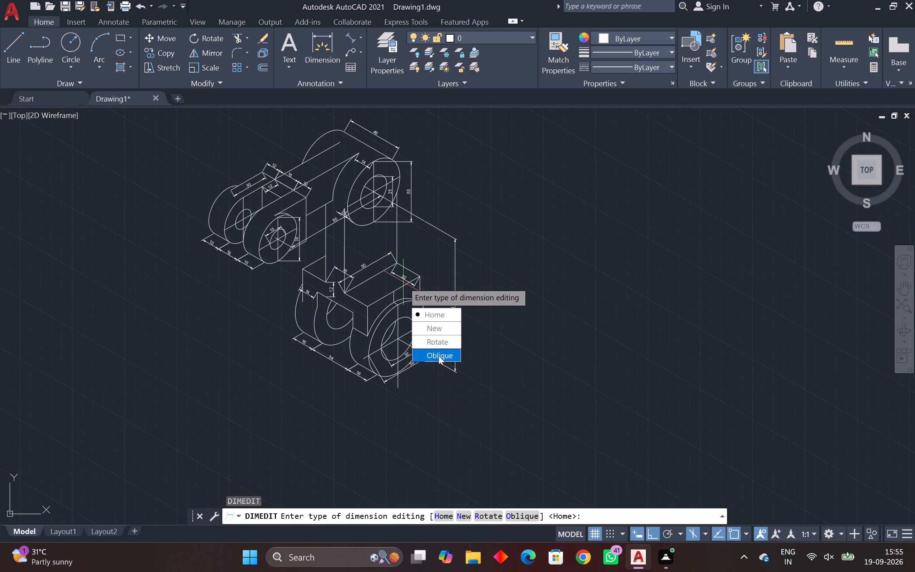
pyautogui.moveTo(439, 355); pyautogui.dragTo(403, 282)
pyautogui.scroll(2, 371, 341)
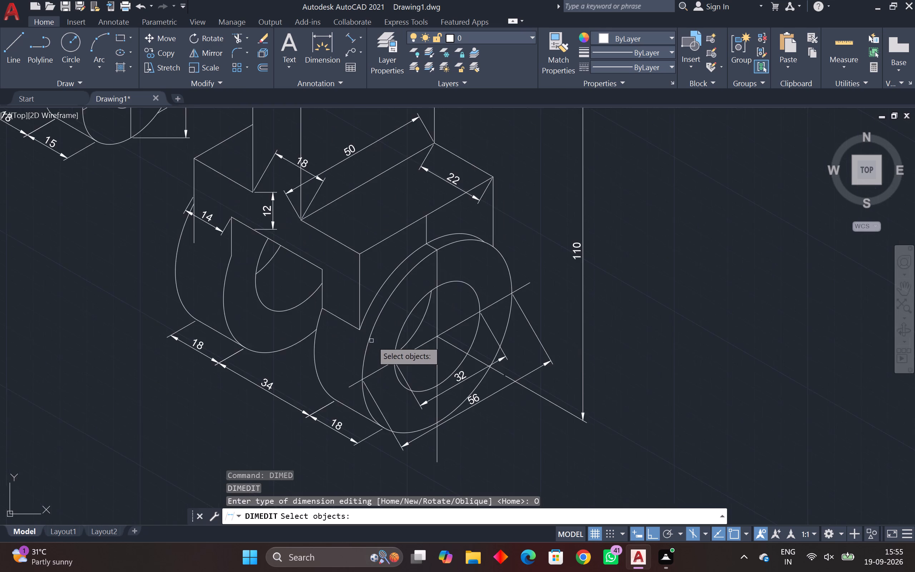
pyautogui.moveTo(374, 343); pyautogui.dragTo(500, 470, button='middle')
pyautogui.moveTo(282, 275); pyautogui.dragTo(410, 413, button='middle')
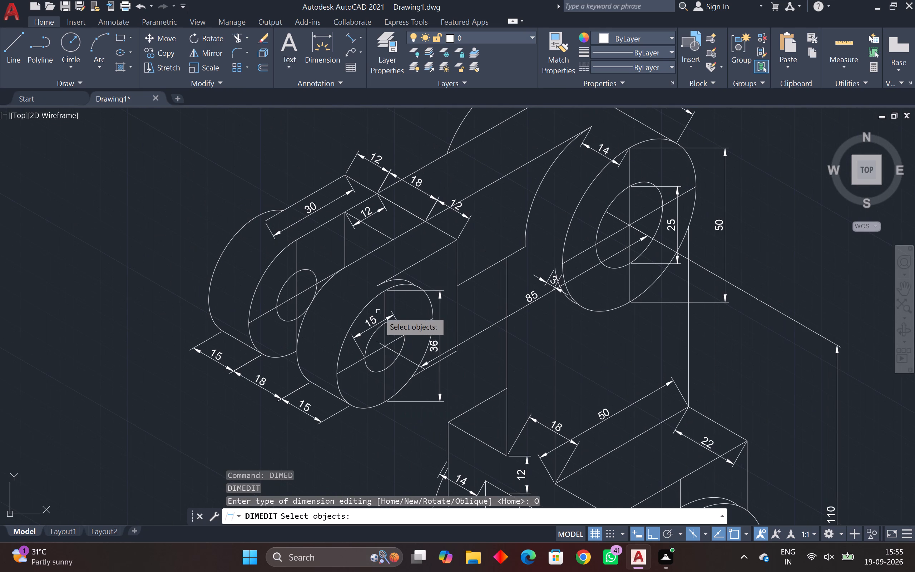
pyautogui.moveTo(378, 311); pyautogui.dragTo(391, 381, button='middle')
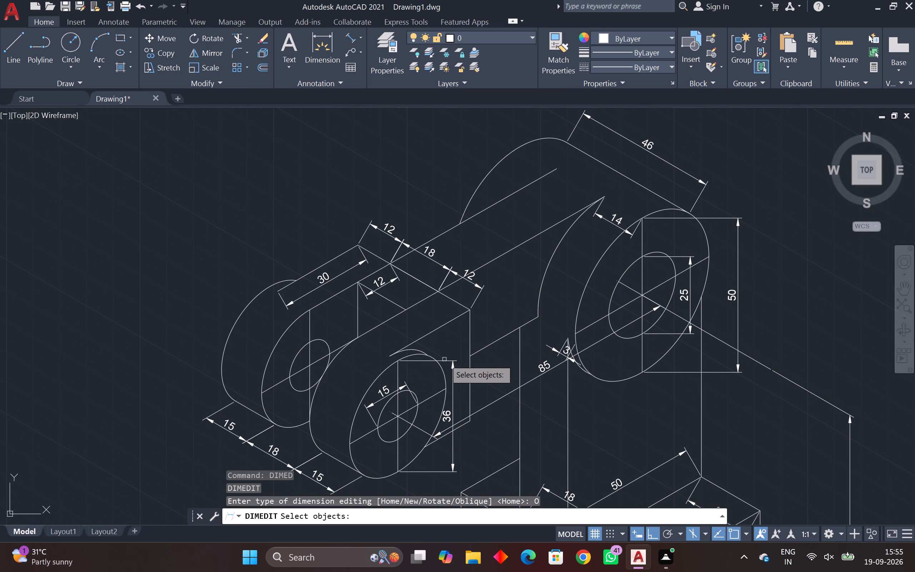
pyautogui.click(448, 362)
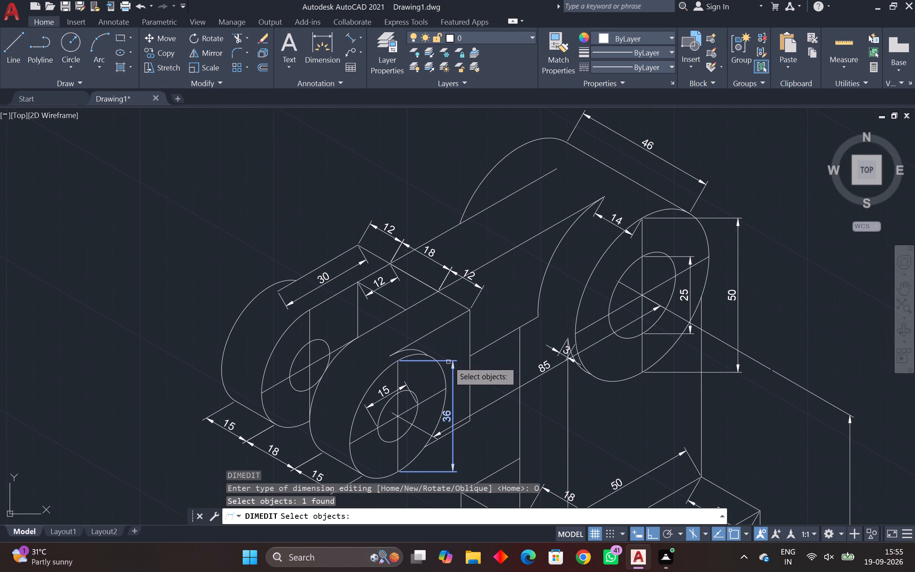
pyautogui.click(702, 194)
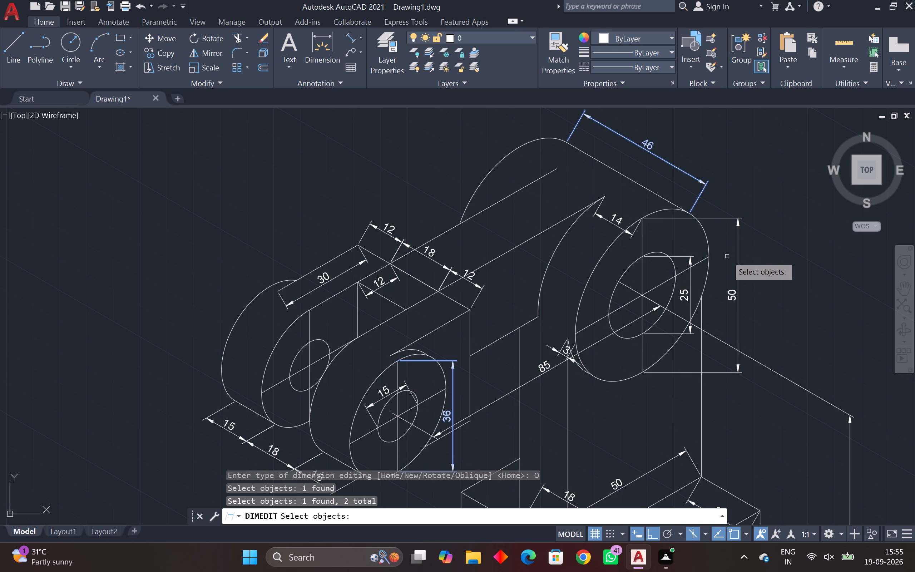
pyautogui.click(686, 257)
pyautogui.click(719, 218)
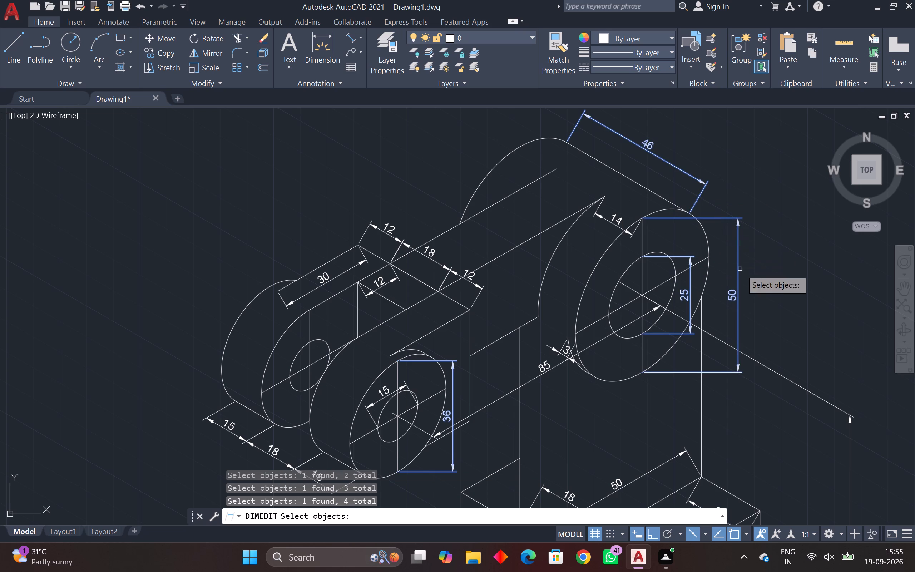
pyautogui.moveTo(719, 371); pyautogui.dragTo(650, 169, button='middle')
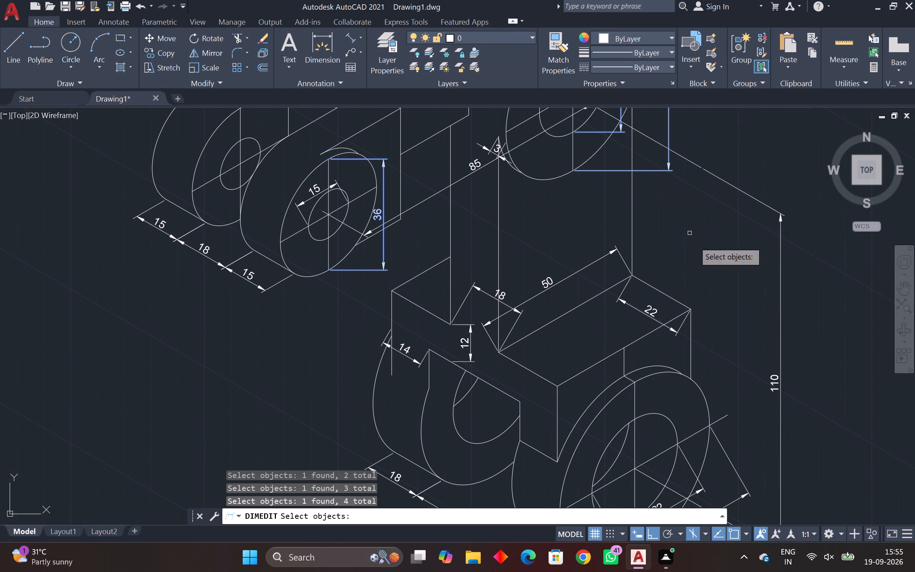
pyautogui.moveTo(723, 309); pyautogui.dragTo(688, 182, button='middle')
pyautogui.scroll(-1, 677, 192)
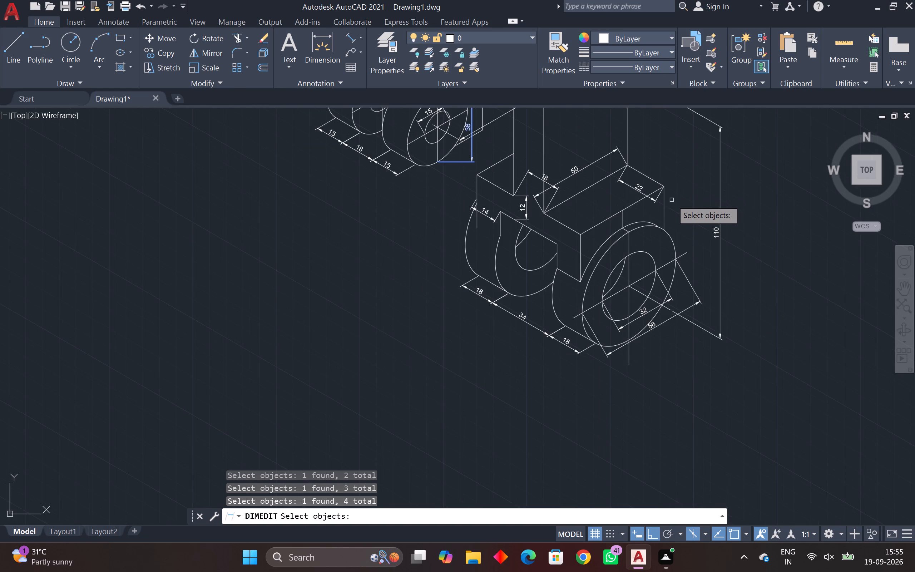
pyautogui.moveTo(667, 205); pyautogui.dragTo(671, 324, button='middle')
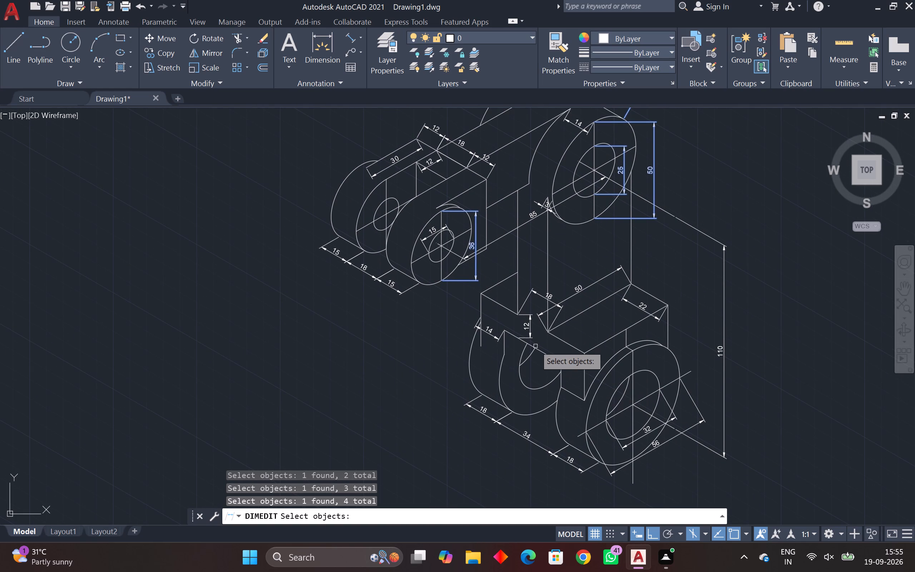
pyautogui.moveTo(528, 341); pyautogui.dragTo(626, 413, button='middle')
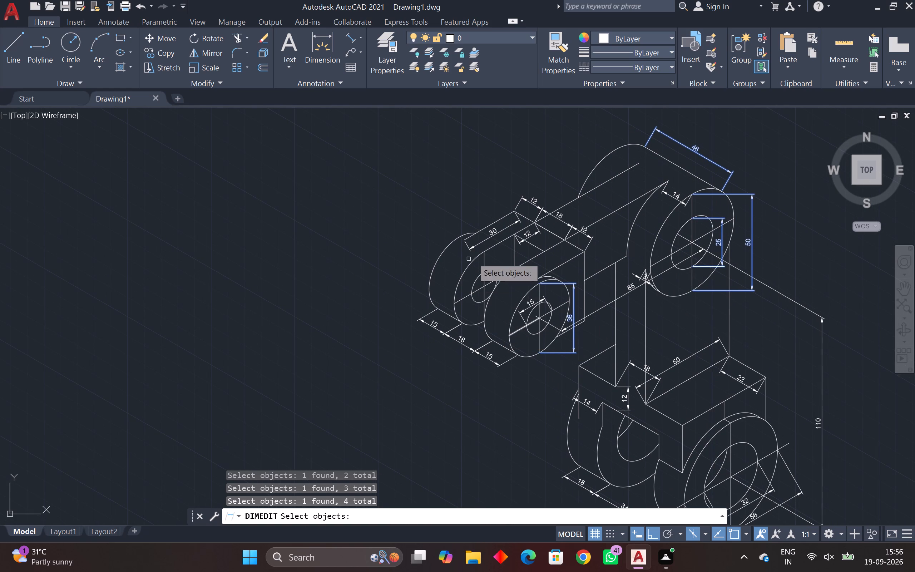
pyautogui.click(591, 242)
pyautogui.click(565, 224)
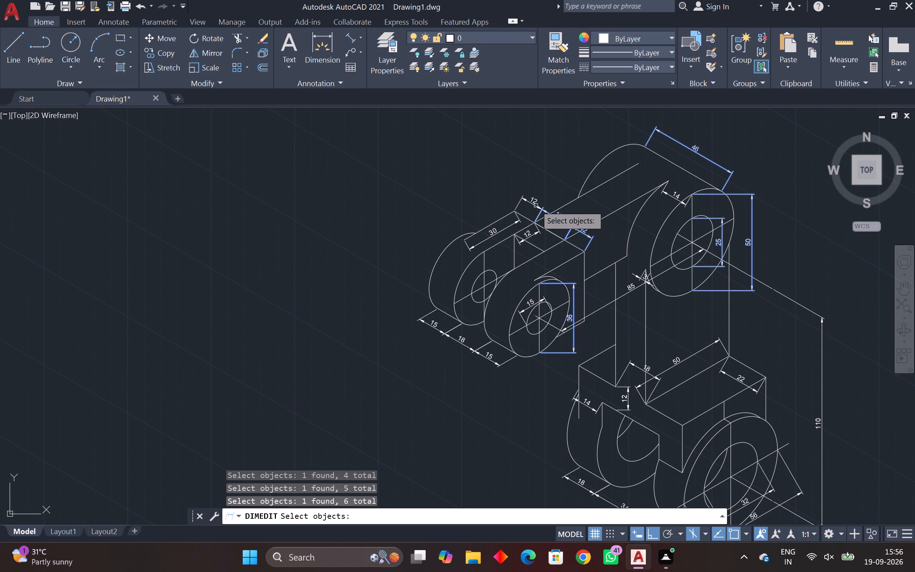
pyautogui.click(533, 204)
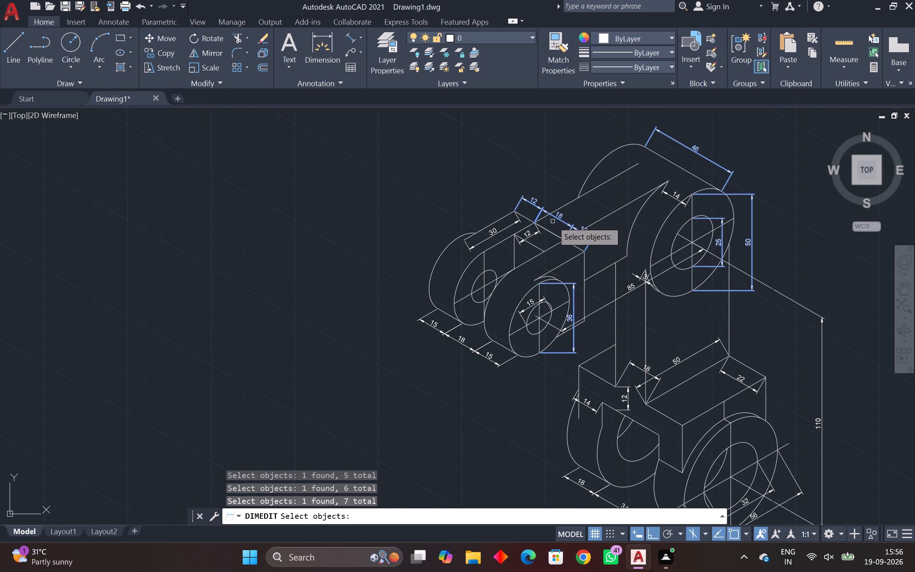
pyautogui.press('space')
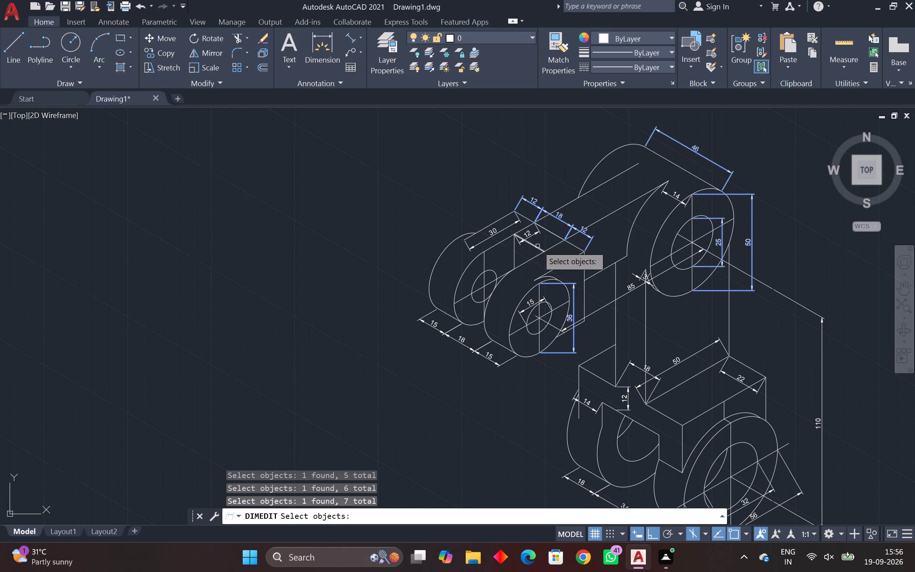
pyautogui.click(538, 279)
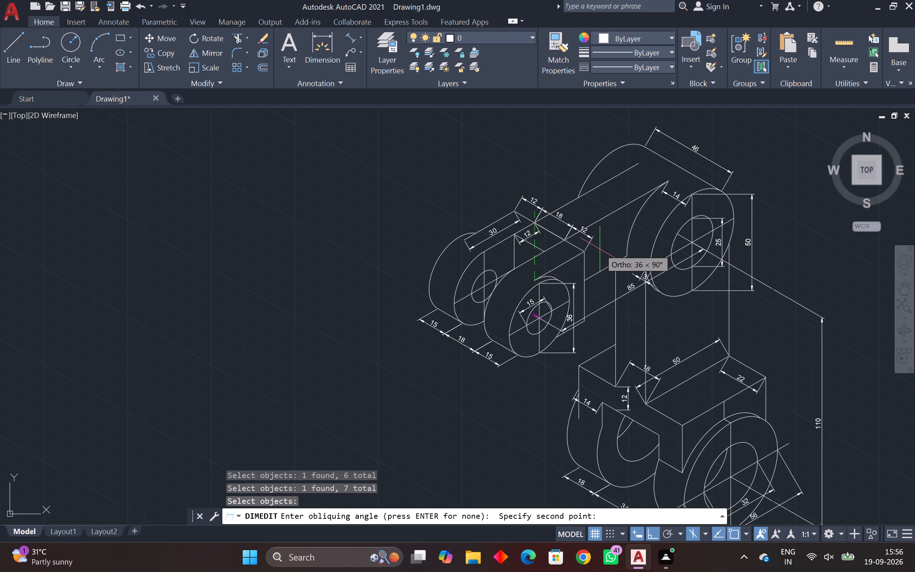
pyautogui.press('F5')
pyautogui.click(606, 247)
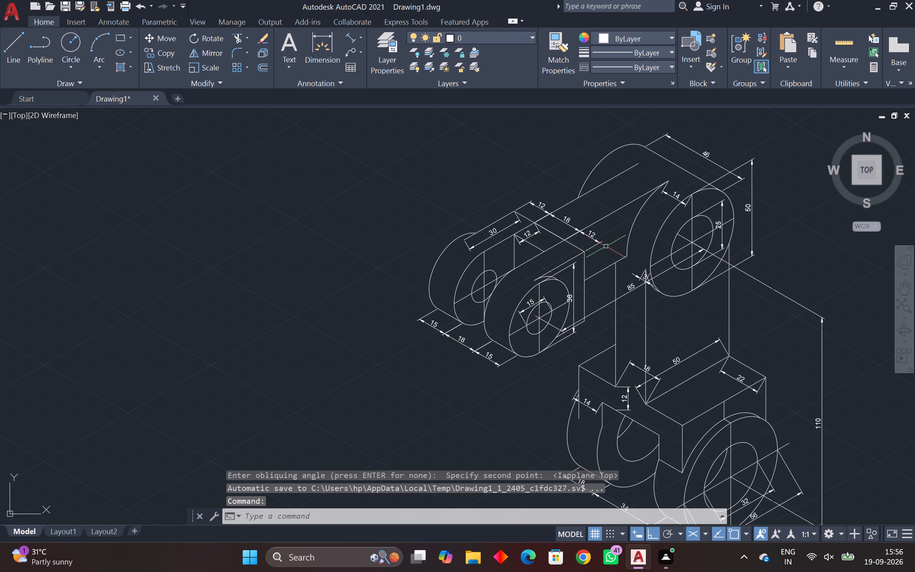
# Examine the obliqued dimensions around the upper boss and its hole for correct alignment and readability.
pyautogui.scroll(3, 737, 237)
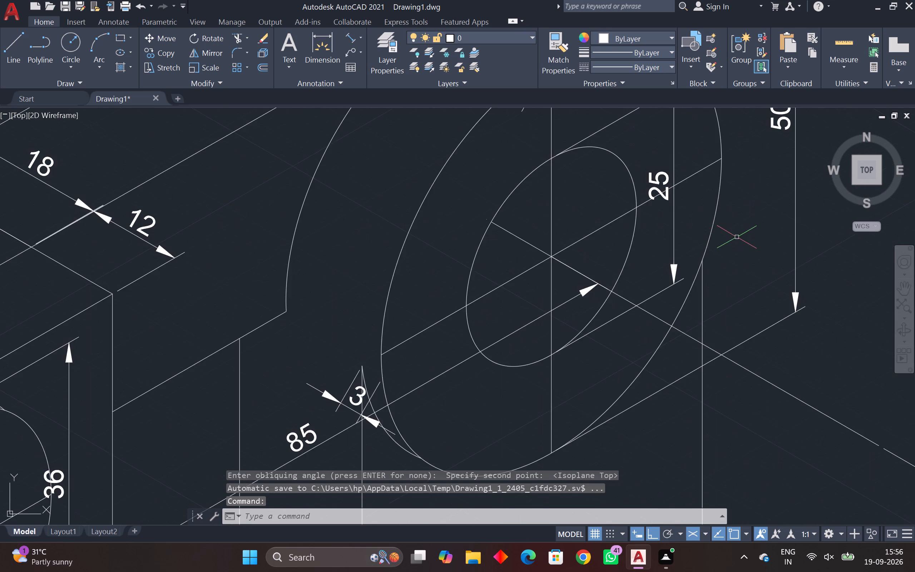
pyautogui.scroll(-2, 737, 237)
pyautogui.moveTo(737, 237); pyautogui.dragTo(698, 276, button='middle')
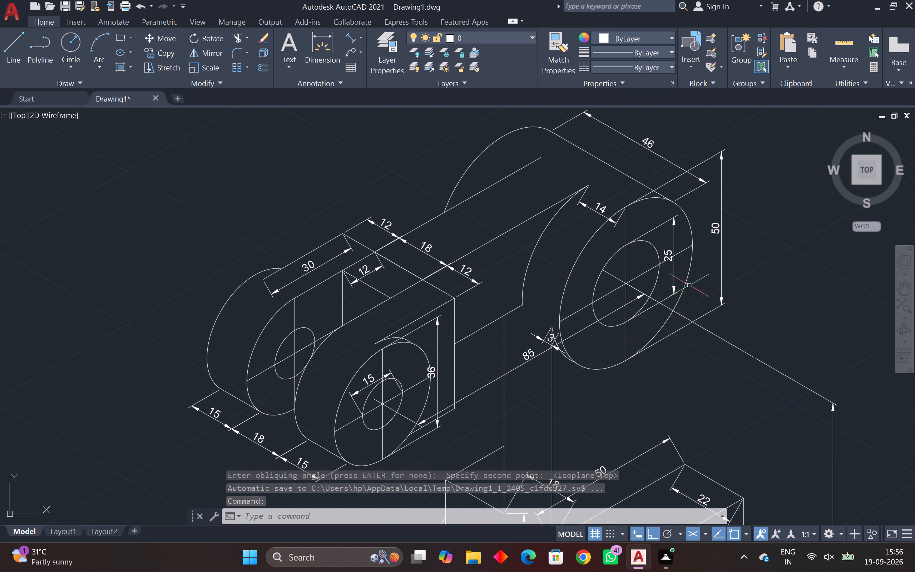
pyautogui.scroll(3, 686, 259)
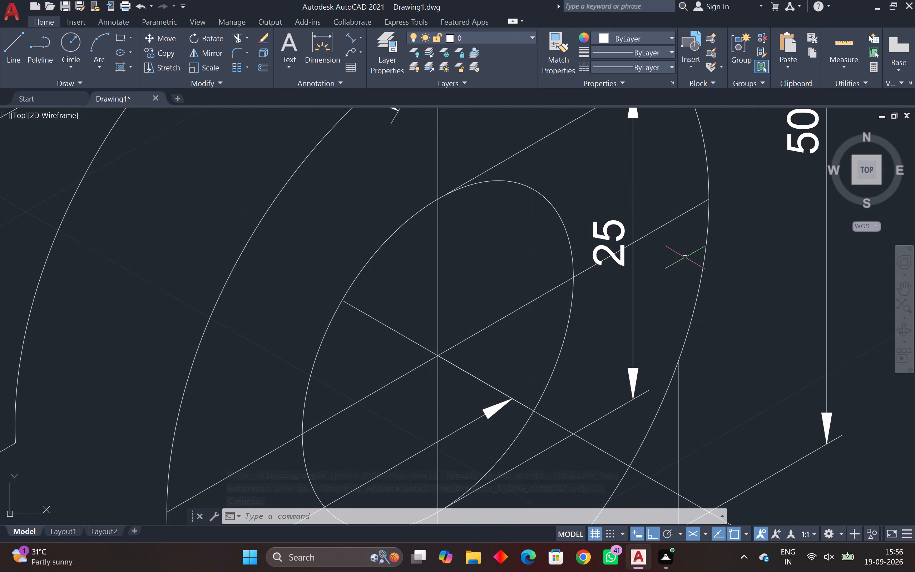
pyautogui.click(670, 222)
pyautogui.press('Escape')
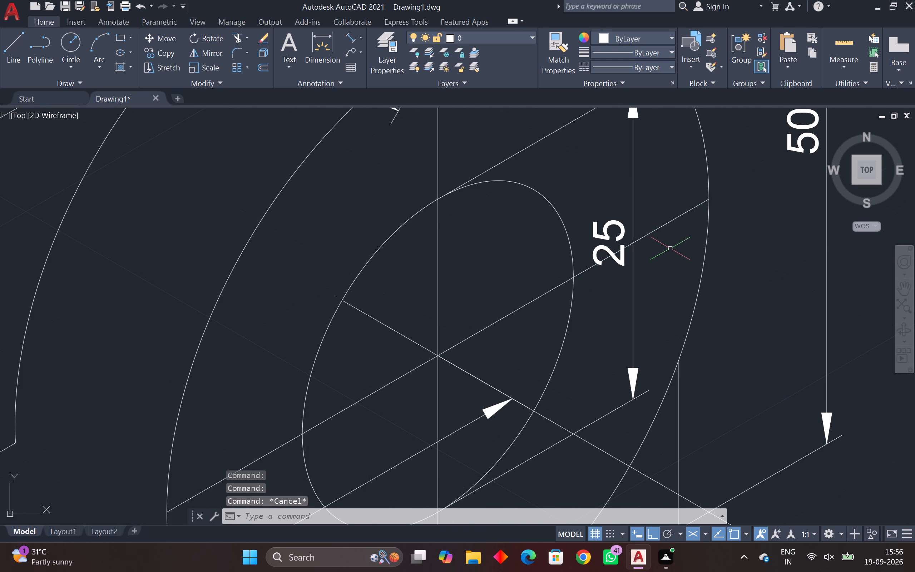
pyautogui.scroll(-1, 653, 261)
pyautogui.moveTo(653, 261); pyautogui.dragTo(656, 279, button='middle')
pyautogui.scroll(-2, 656, 279)
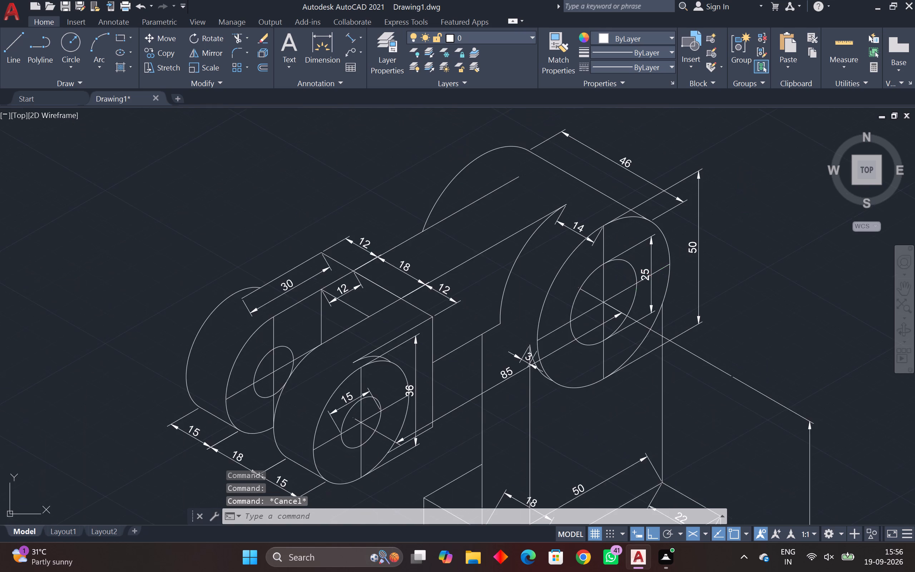
# Move the front fork lug's 36 dimension slightly outward so its text clears the lug's outline.
pyautogui.moveTo(656, 267); pyautogui.dragTo(682, 197, button='middle')
pyautogui.moveTo(630, 305); pyautogui.dragTo(687, 194, button='middle')
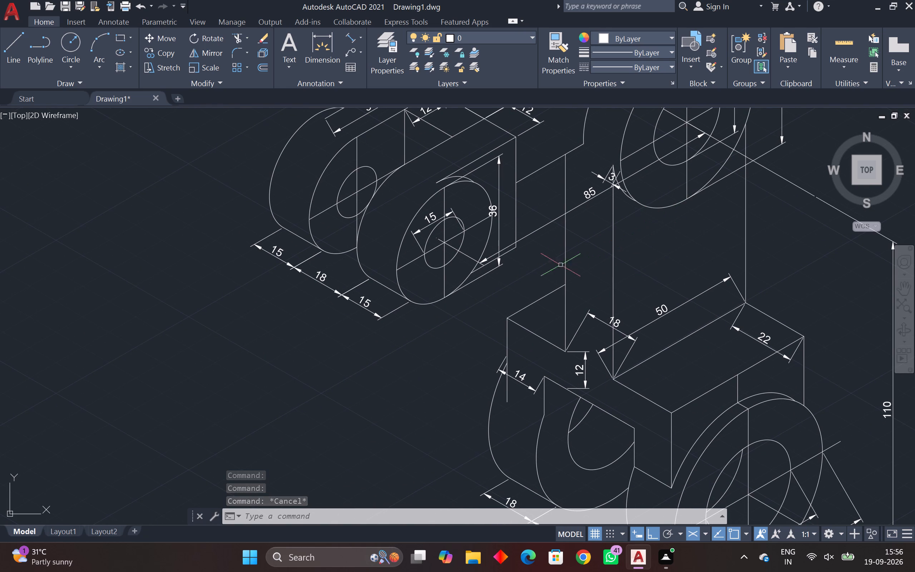
pyautogui.scroll(1, 501, 222)
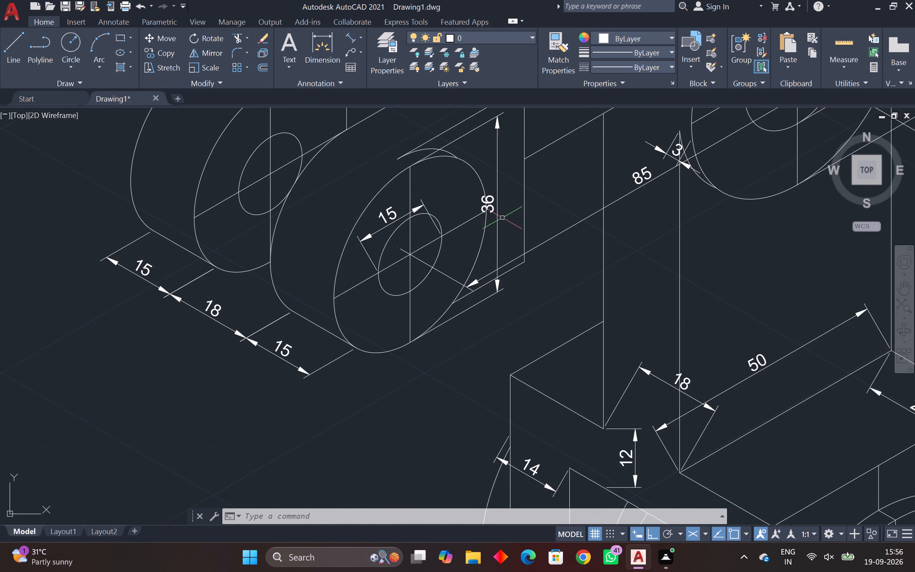
pyautogui.click(499, 221)
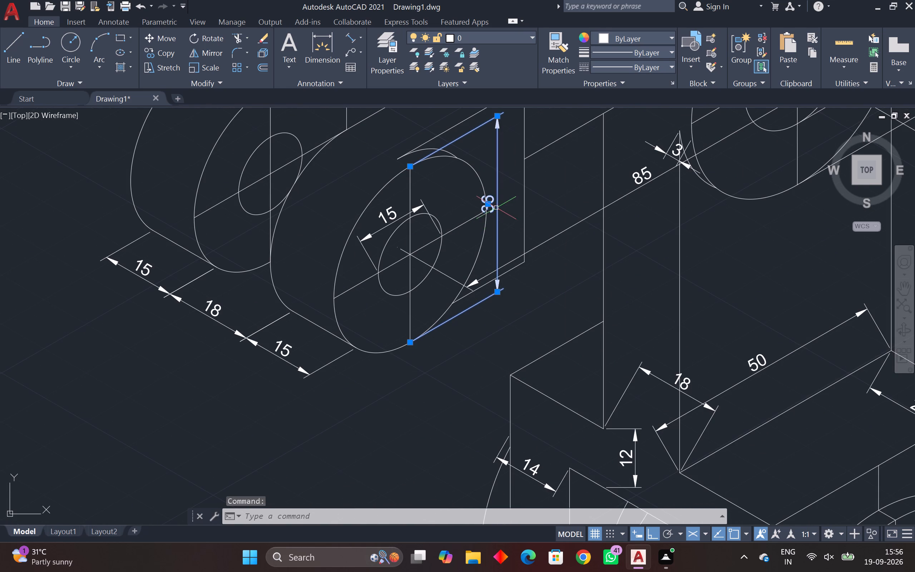
pyautogui.click(486, 204)
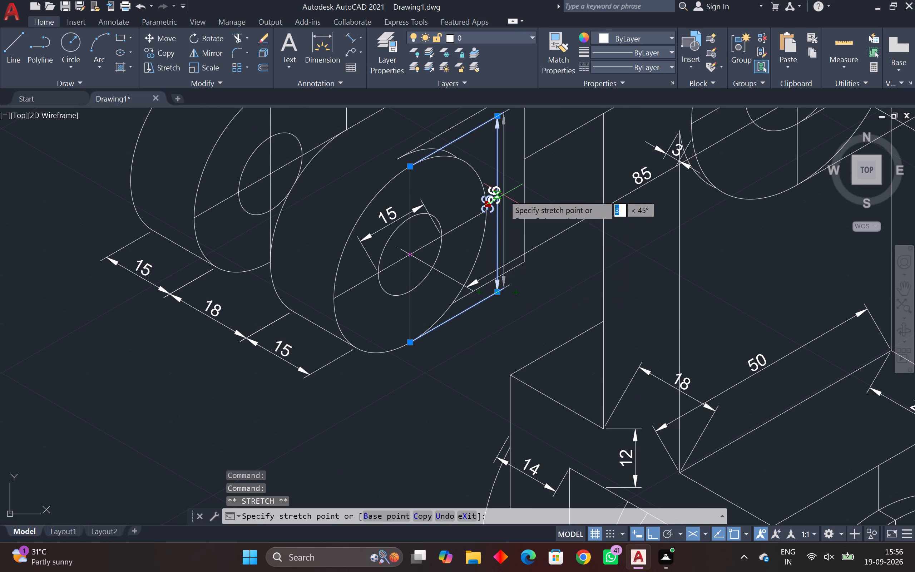
pyautogui.click(507, 193)
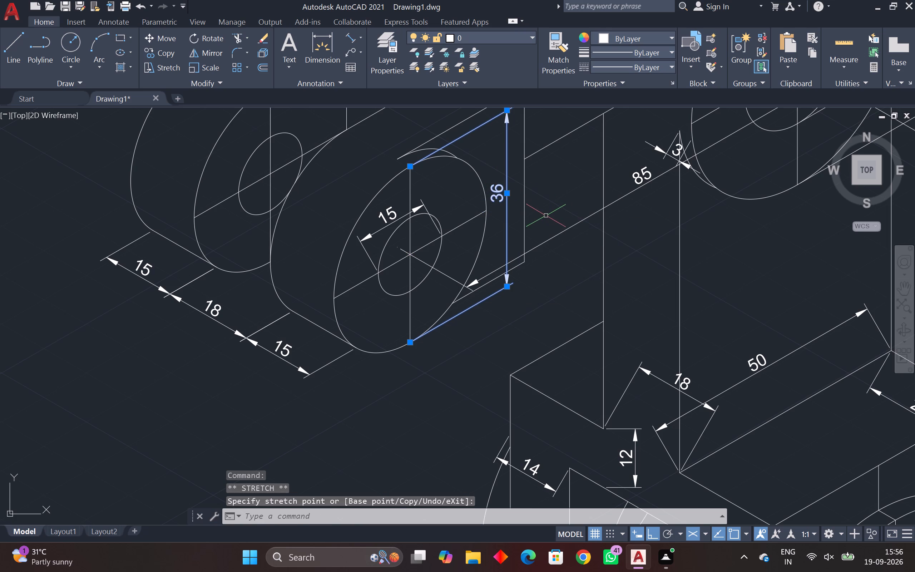
pyautogui.press('Escape')
pyautogui.press('Escape')
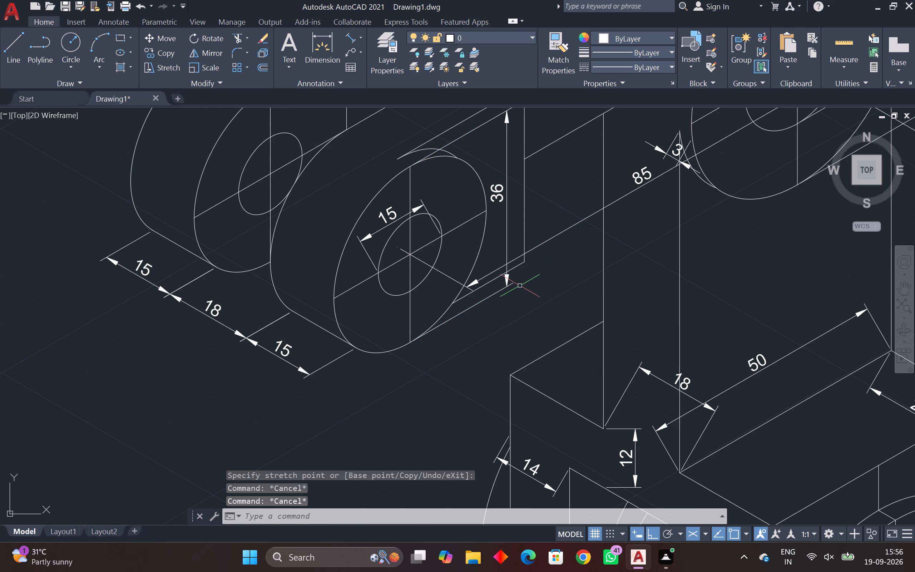
# Oblique the 3 dimension beside the upper boss and the lower block's 22 dimension parallel to the arm's long edges.
pyautogui.moveTo(619, 213); pyautogui.dragTo(566, 409, button='middle')
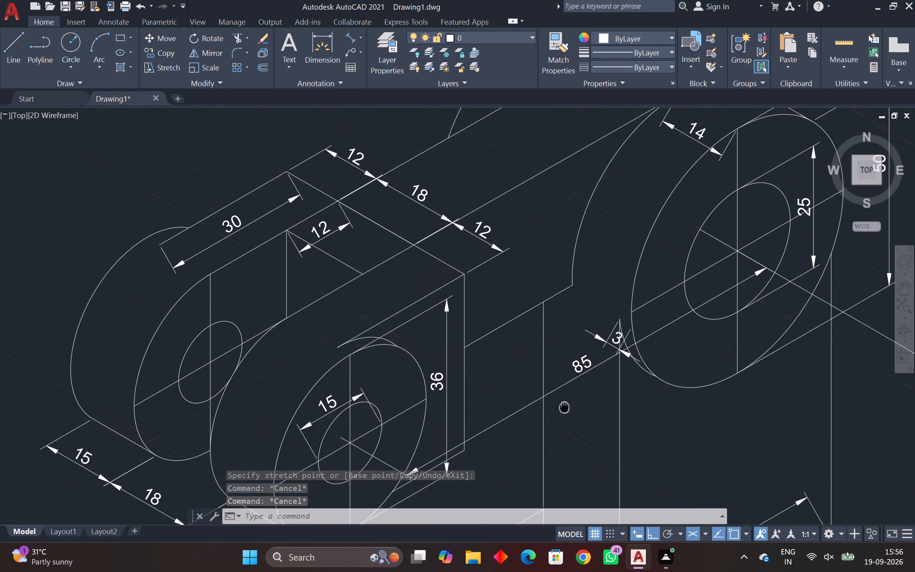
pyautogui.moveTo(566, 409); pyautogui.dragTo(567, 410, button='middle')
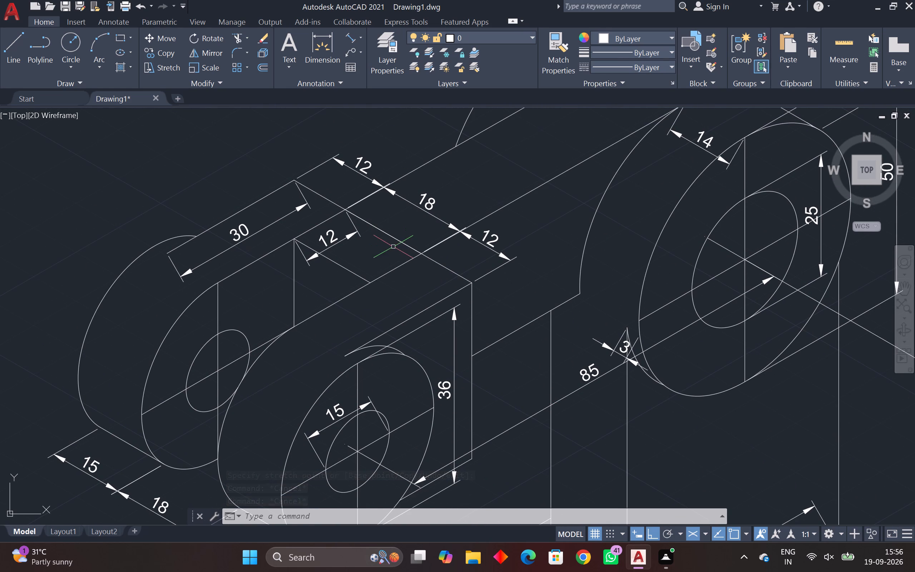
pyautogui.moveTo(433, 320); pyautogui.dragTo(459, 201, button='middle')
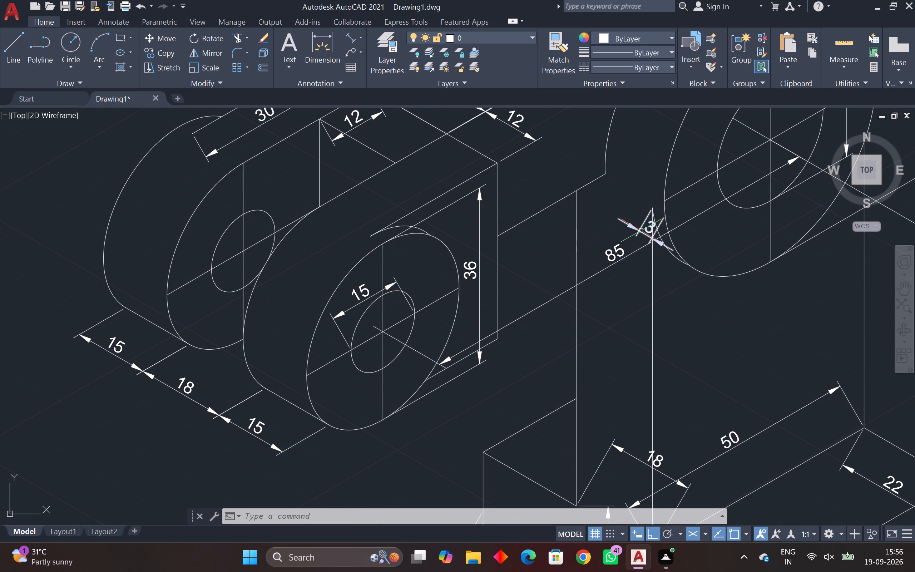
pyautogui.press('space')
pyautogui.moveTo(672, 303); pyautogui.dragTo(641, 230)
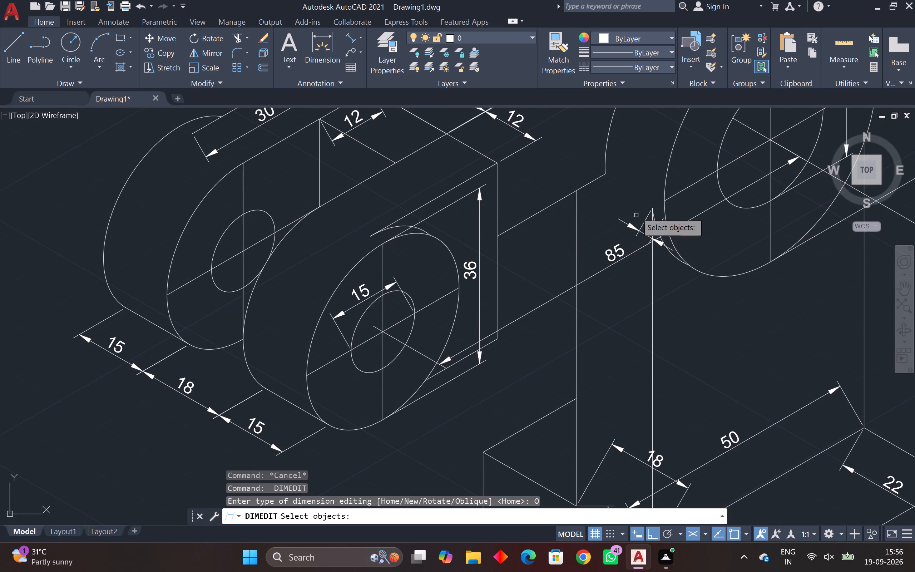
pyautogui.click(643, 230)
pyautogui.scroll(-1, 643, 230)
pyautogui.moveTo(643, 230); pyautogui.dragTo(578, 216, button='middle')
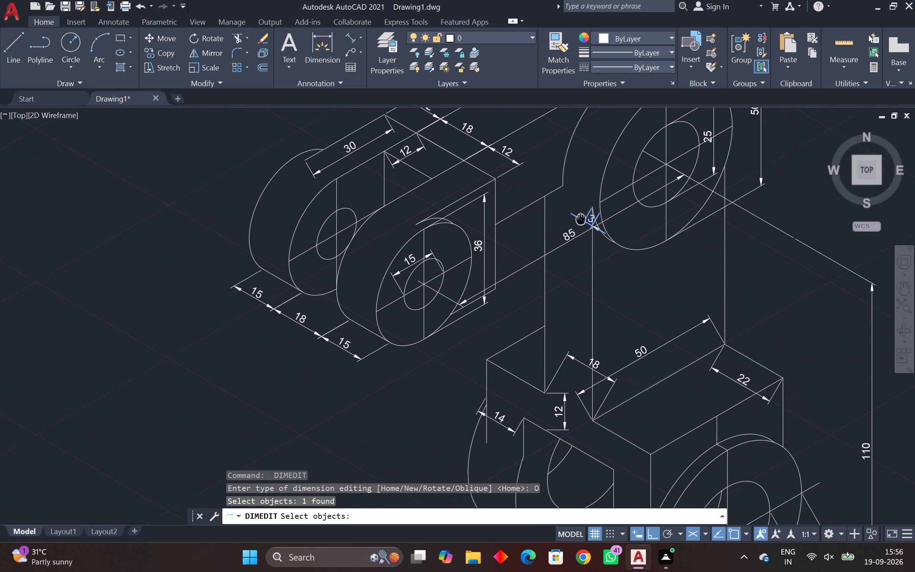
pyautogui.moveTo(578, 216); pyautogui.dragTo(477, 133, button='middle')
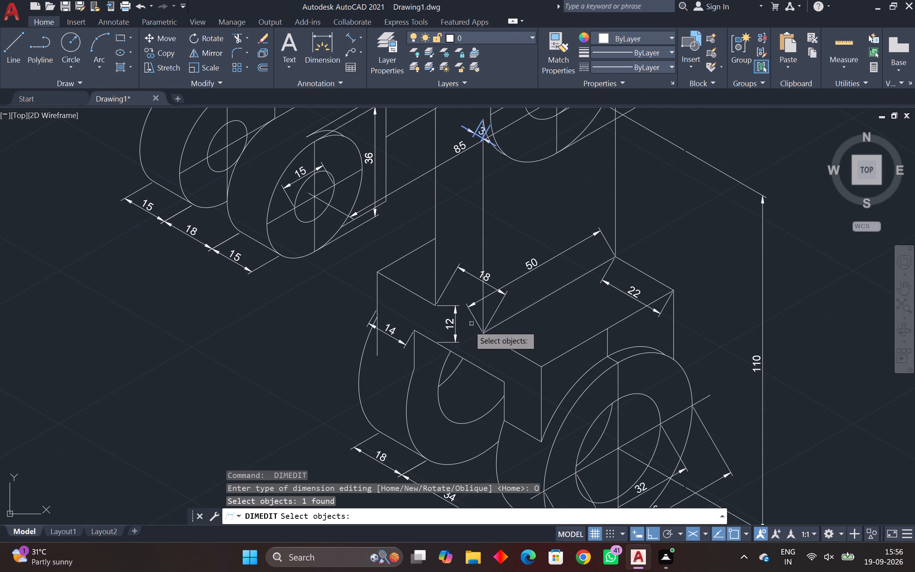
pyautogui.moveTo(504, 321); pyautogui.dragTo(428, 242, button='middle')
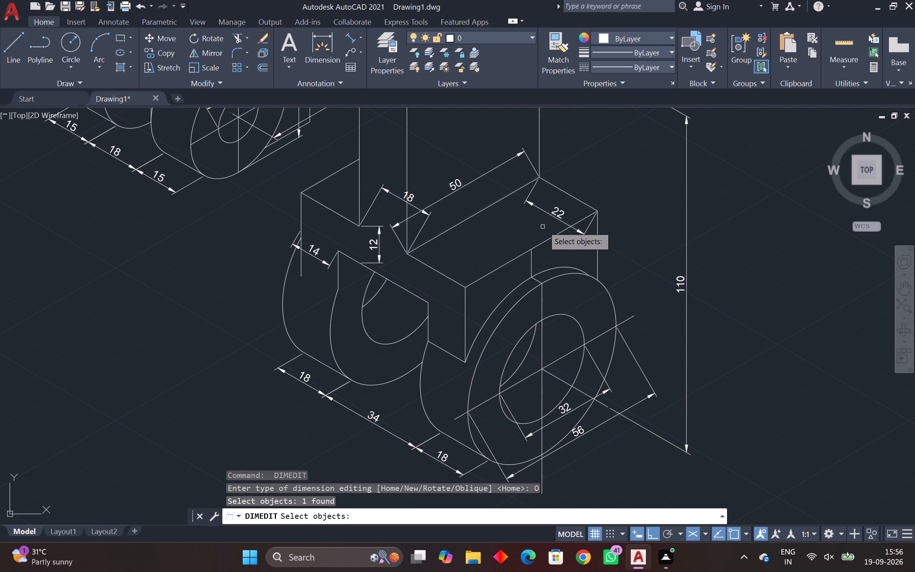
pyautogui.click(549, 215)
pyautogui.scroll(-1, 538, 246)
pyautogui.moveTo(538, 246); pyautogui.dragTo(447, 259, button='middle')
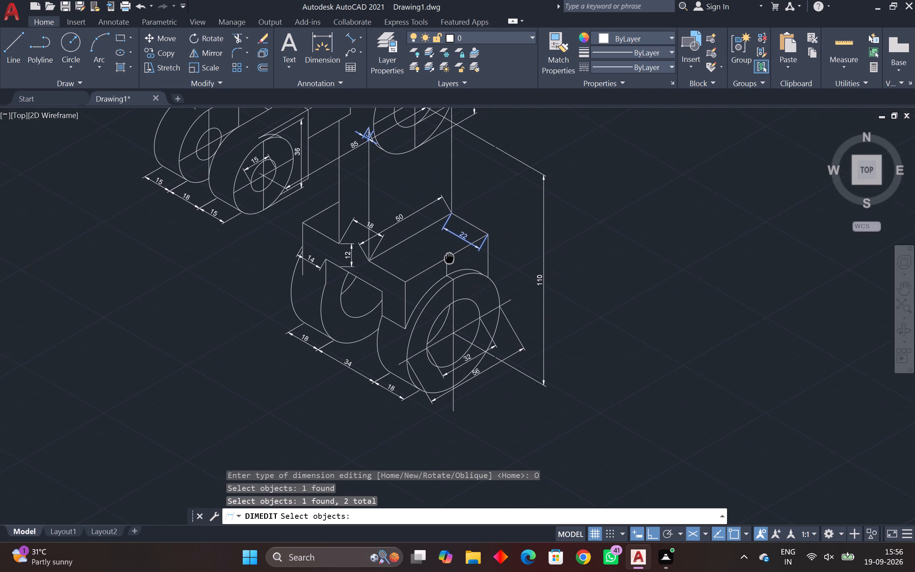
pyautogui.moveTo(447, 259); pyautogui.dragTo(422, 334, button='middle')
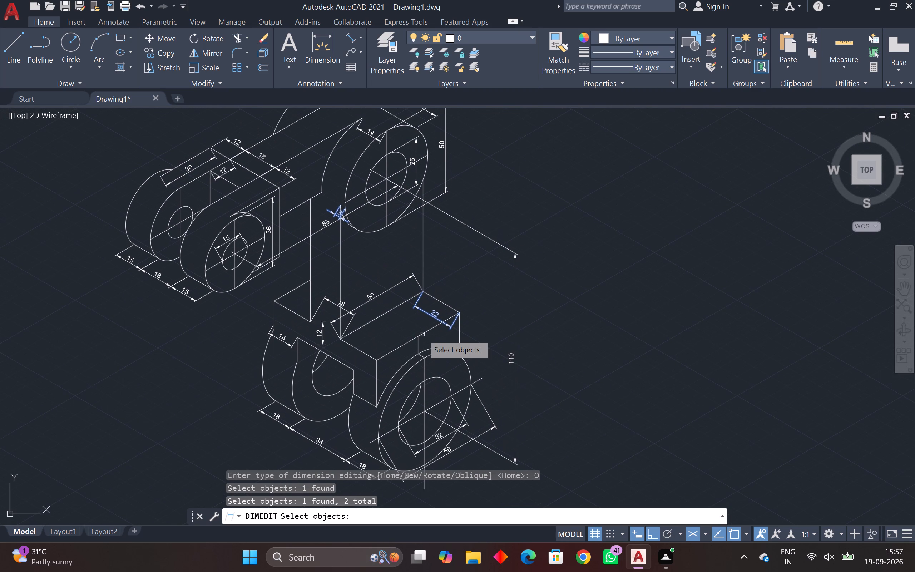
pyautogui.press('space')
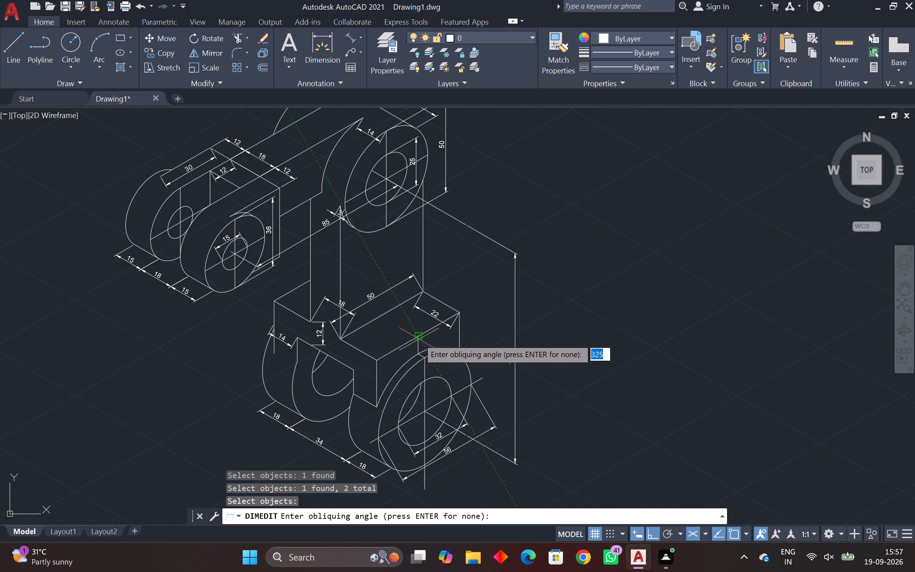
pyautogui.click(420, 337)
pyautogui.click(216, 443)
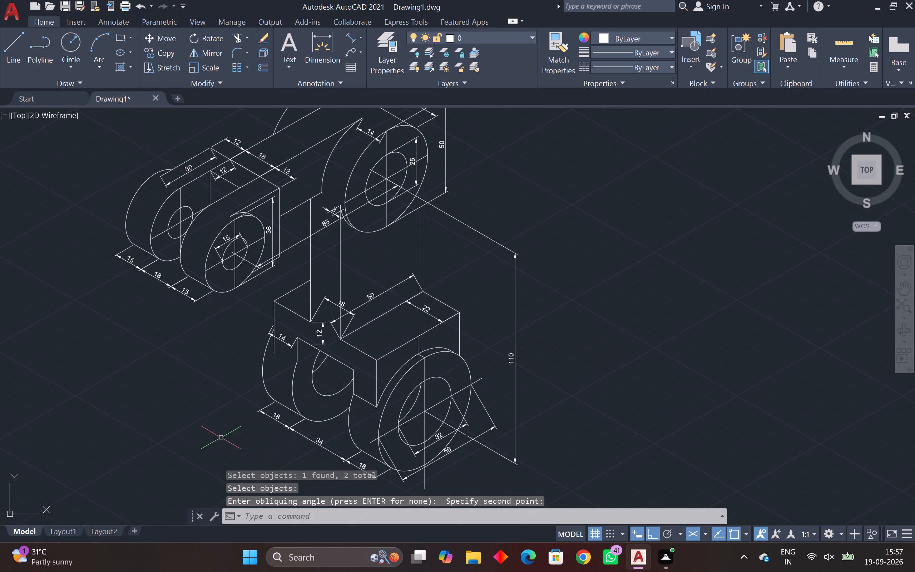
# Oblique the upper fork's 30 and 12 slot dimensions and the lower block's vertical 12 dimension parallel to the fork's width edges.
pyautogui.press('space')
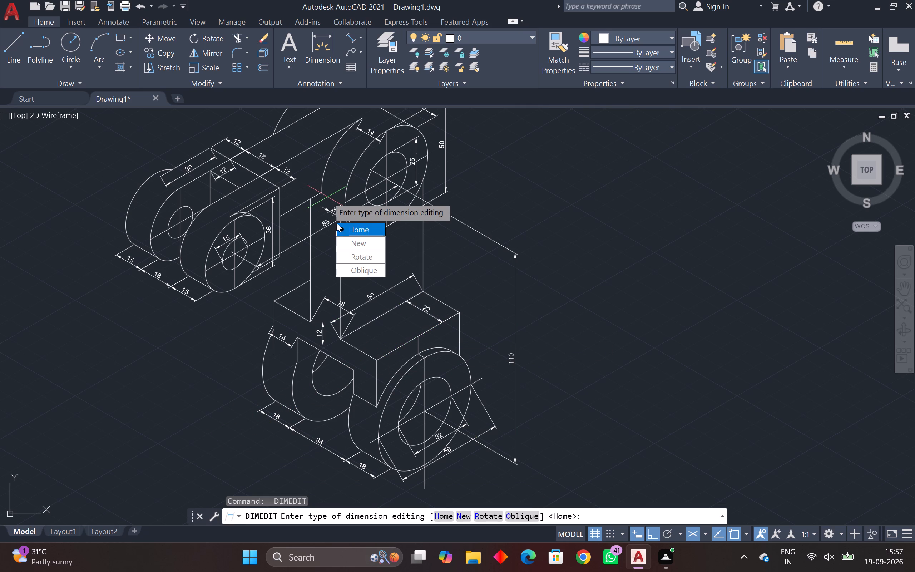
pyautogui.moveTo(359, 275); pyautogui.dragTo(327, 197)
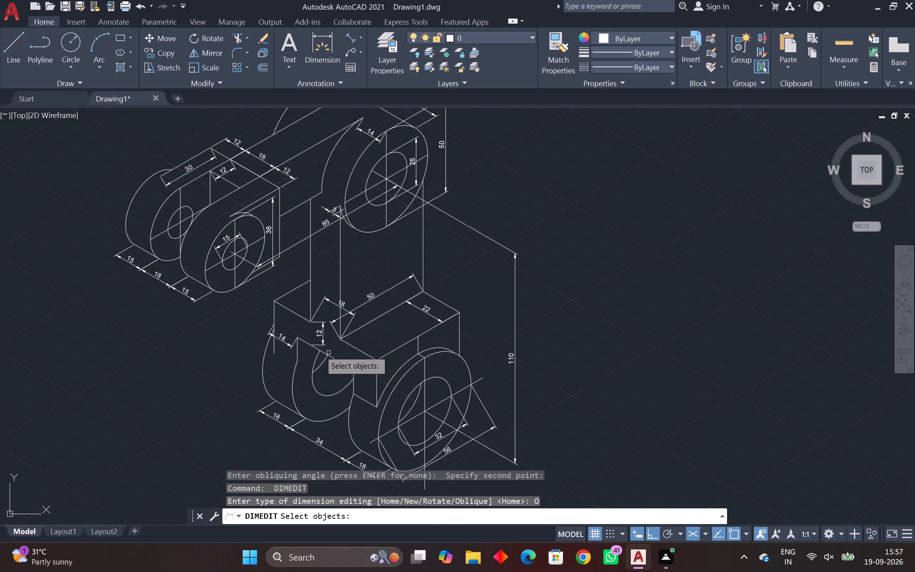
pyautogui.click(324, 344)
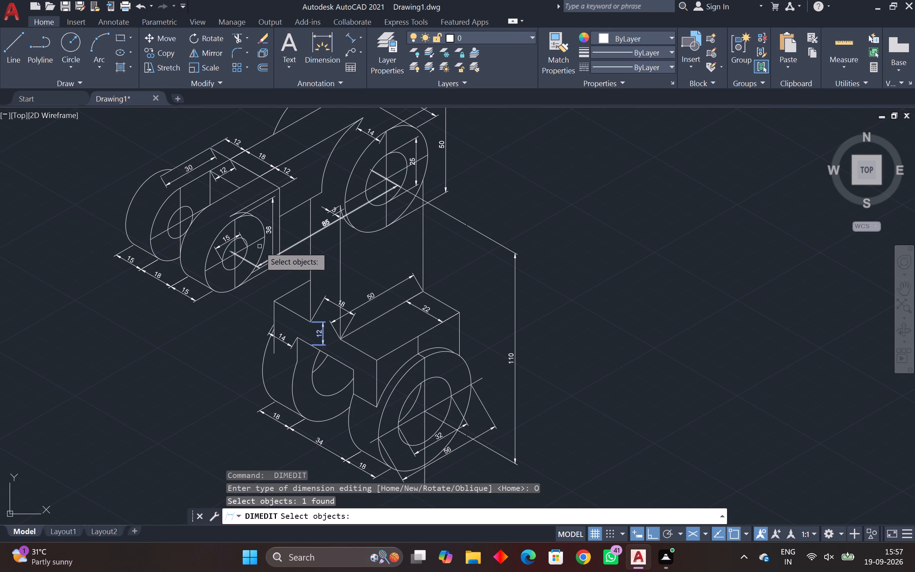
pyautogui.click(225, 172)
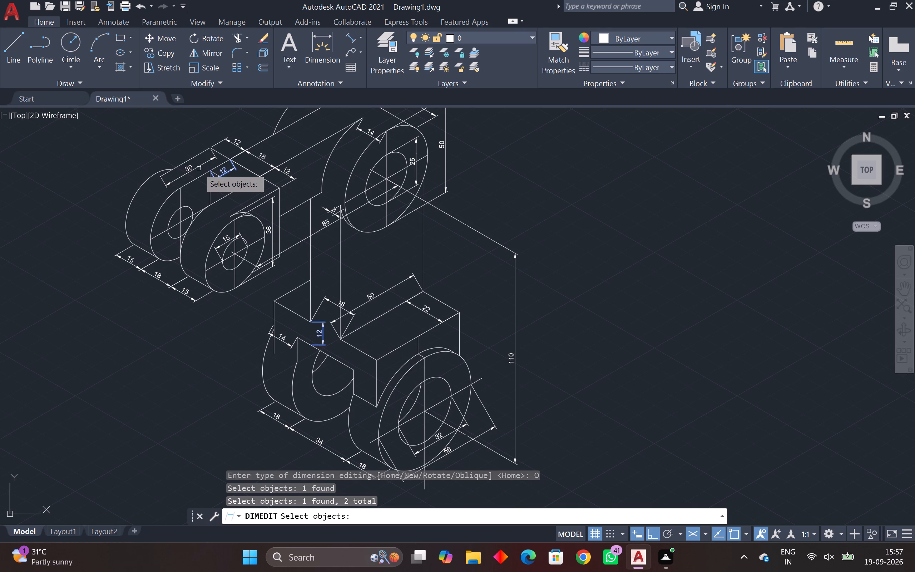
pyautogui.click(196, 167)
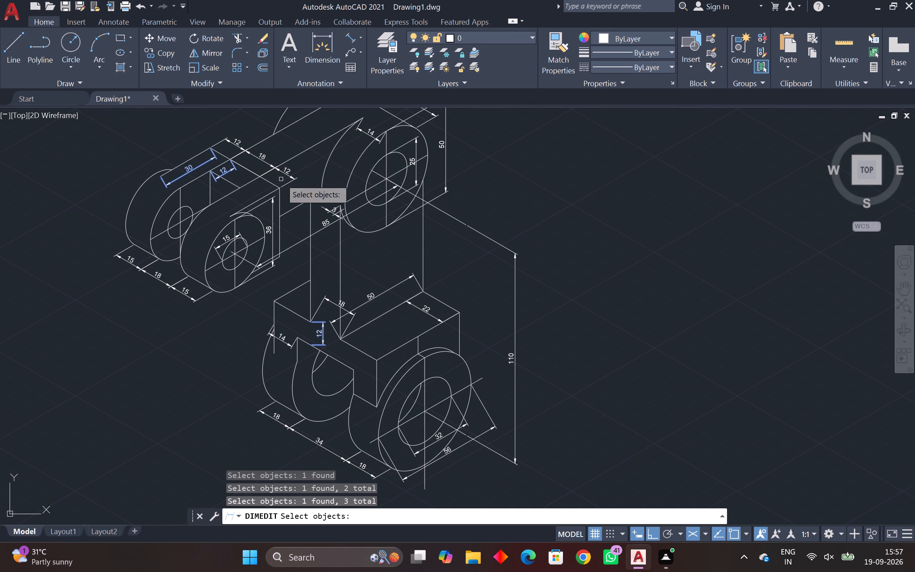
pyautogui.moveTo(281, 179); pyautogui.dragTo(321, 238, button='middle')
pyautogui.press('space')
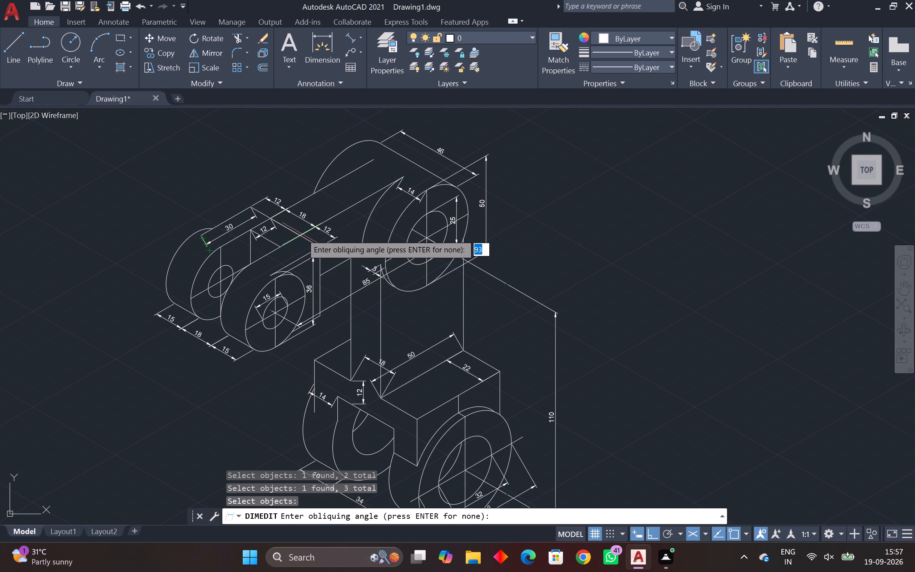
pyautogui.scroll(3, 302, 234)
pyautogui.click(296, 242)
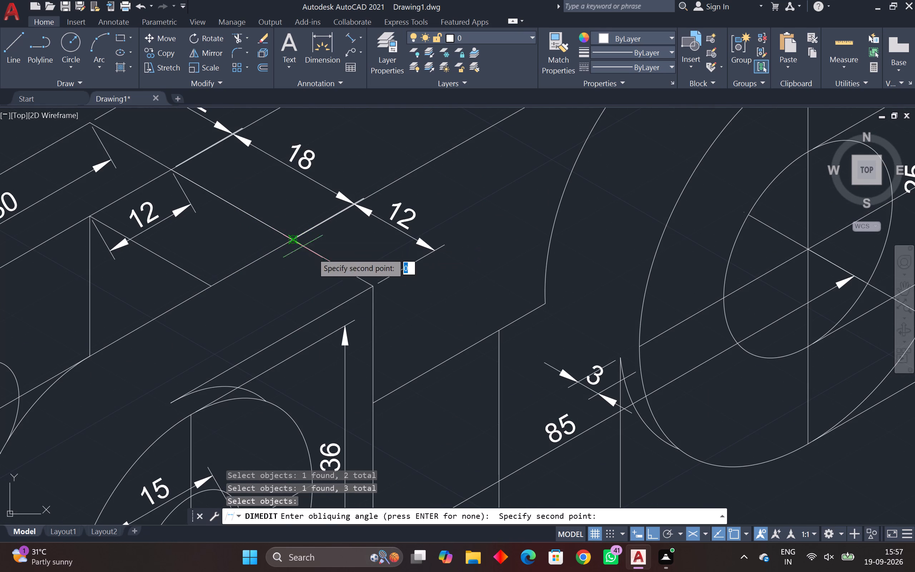
pyautogui.click(439, 329)
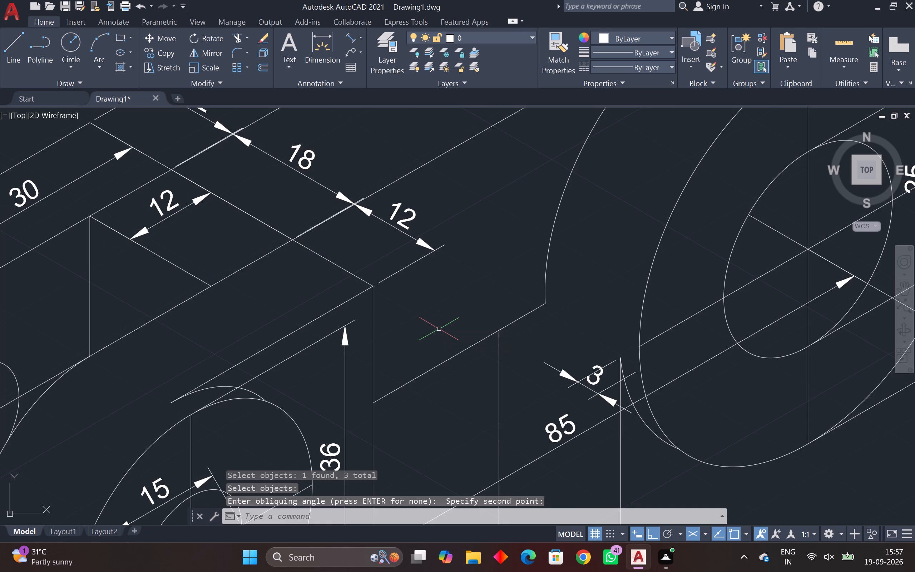
# Oblique the upright's 18 and 50 dimensions and the front lug hole's 15 dimension parallel to the upright's vertical edge.
pyautogui.scroll(-1, 439, 329)
pyautogui.moveTo(439, 329); pyautogui.dragTo(328, 144, button='middle')
pyautogui.scroll(-1, 350, 179)
pyautogui.moveTo(350, 179); pyautogui.dragTo(319, 152, button='middle')
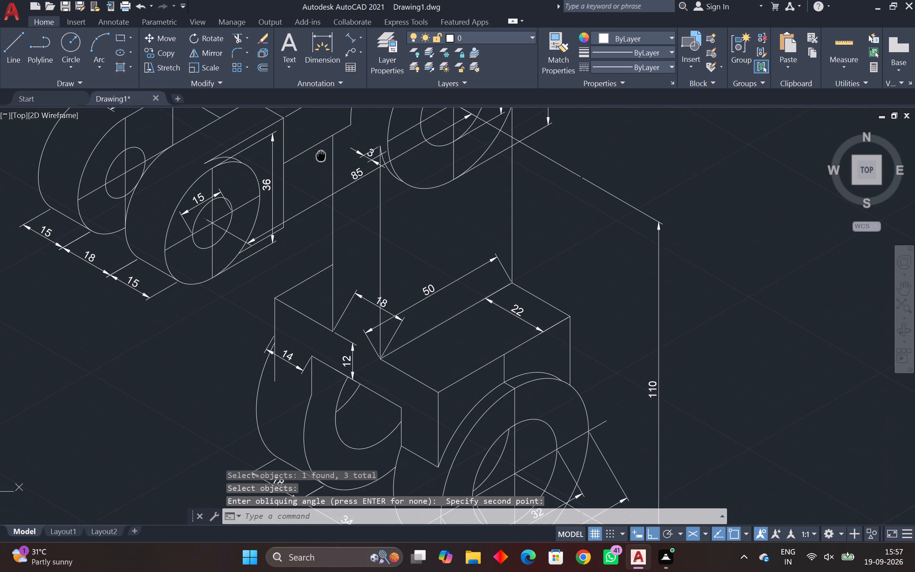
pyautogui.moveTo(319, 152); pyautogui.dragTo(303, 142, button='middle')
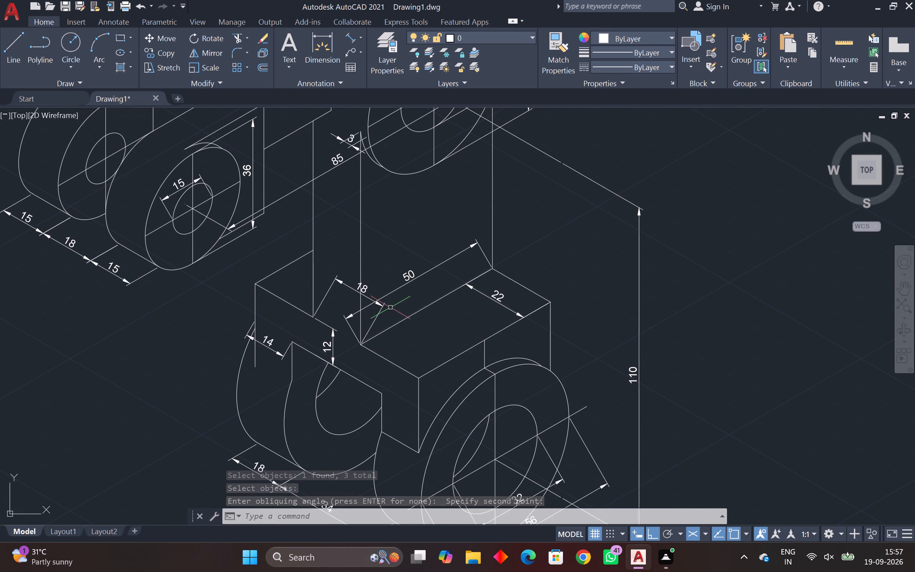
pyautogui.press('space')
pyautogui.moveTo(400, 381); pyautogui.dragTo(375, 312)
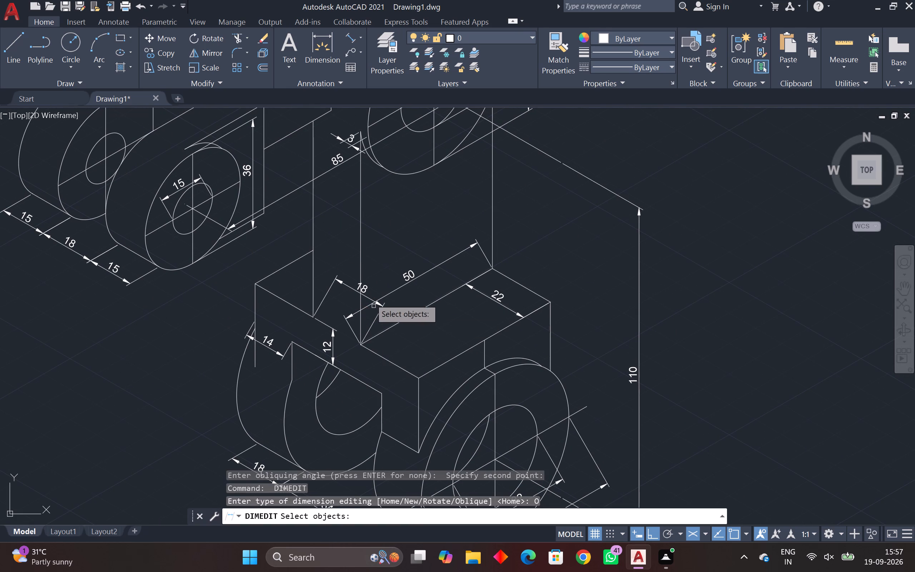
pyautogui.click(350, 289)
pyautogui.click(399, 290)
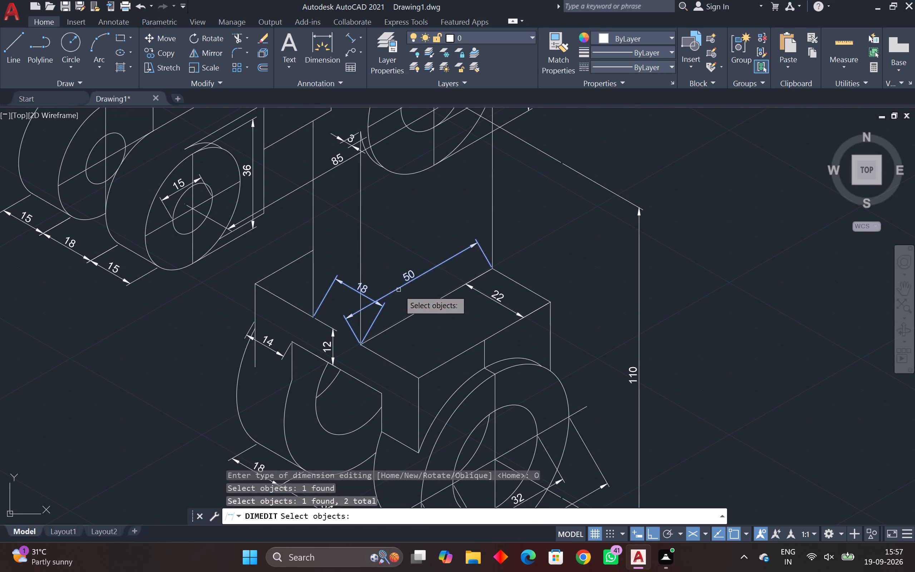
pyautogui.scroll(-1, 397, 244)
pyautogui.moveTo(397, 244); pyautogui.dragTo(452, 299, button='middle')
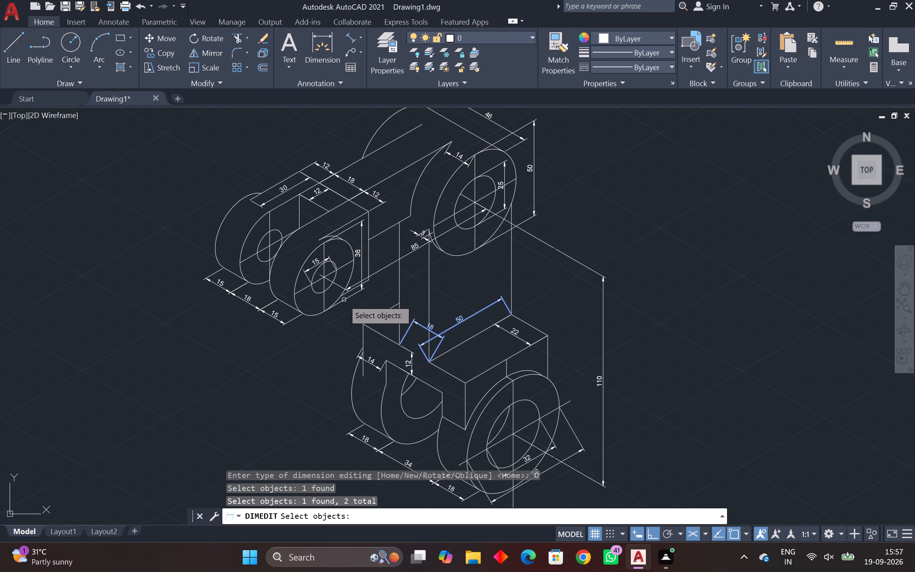
pyautogui.click(313, 265)
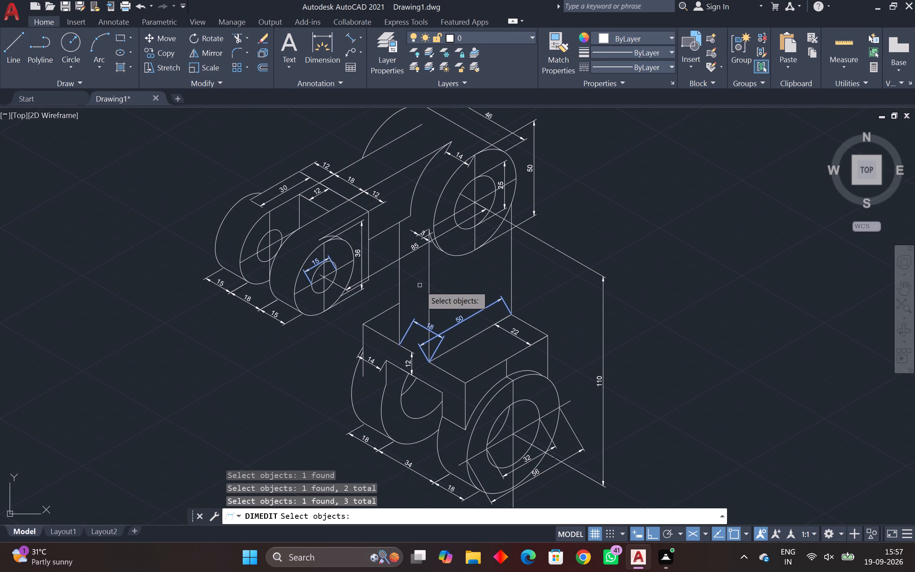
pyautogui.scroll(-1, 420, 285)
pyautogui.moveTo(415, 284); pyautogui.dragTo(348, 265, button='middle')
pyautogui.scroll(2, 370, 280)
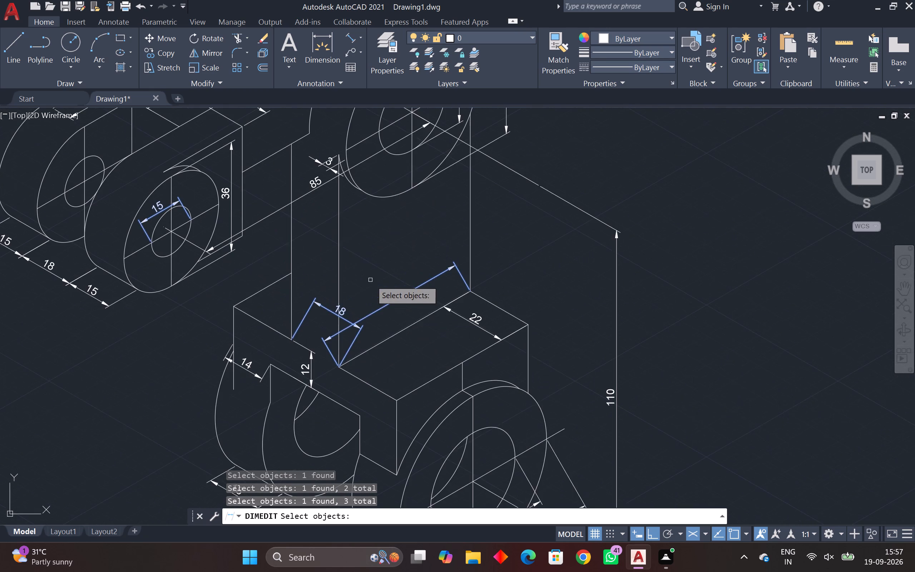
pyautogui.moveTo(371, 280); pyautogui.dragTo(358, 189, button='middle')
pyautogui.press('space')
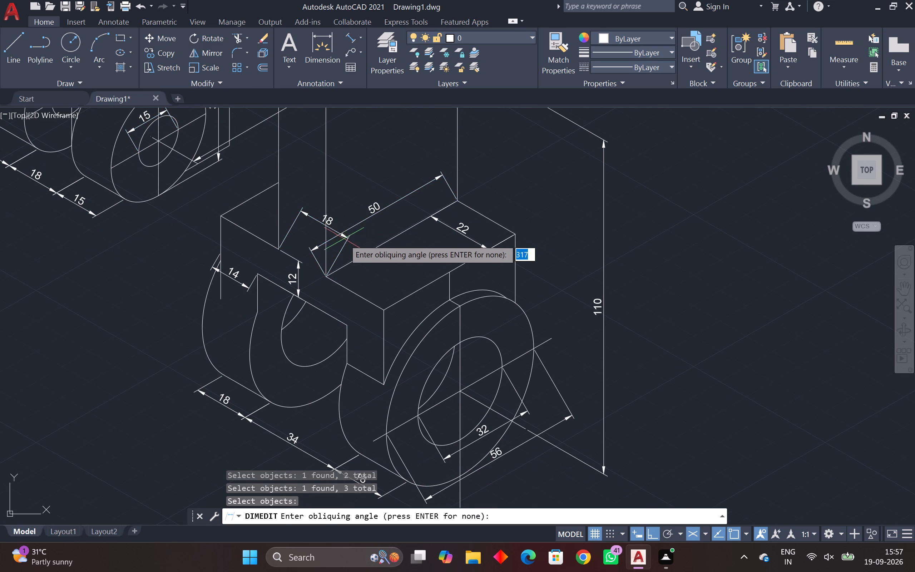
pyautogui.click(327, 278)
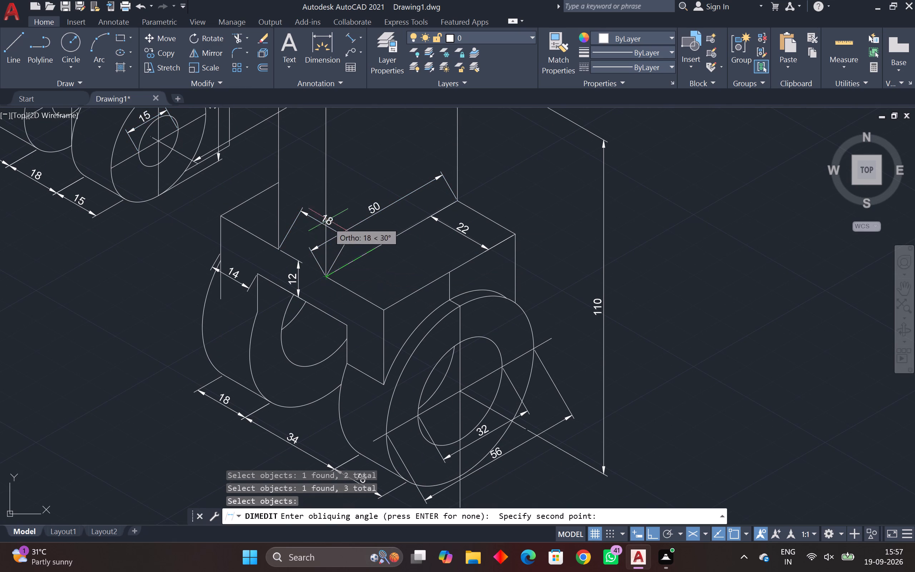
pyautogui.press('F5')
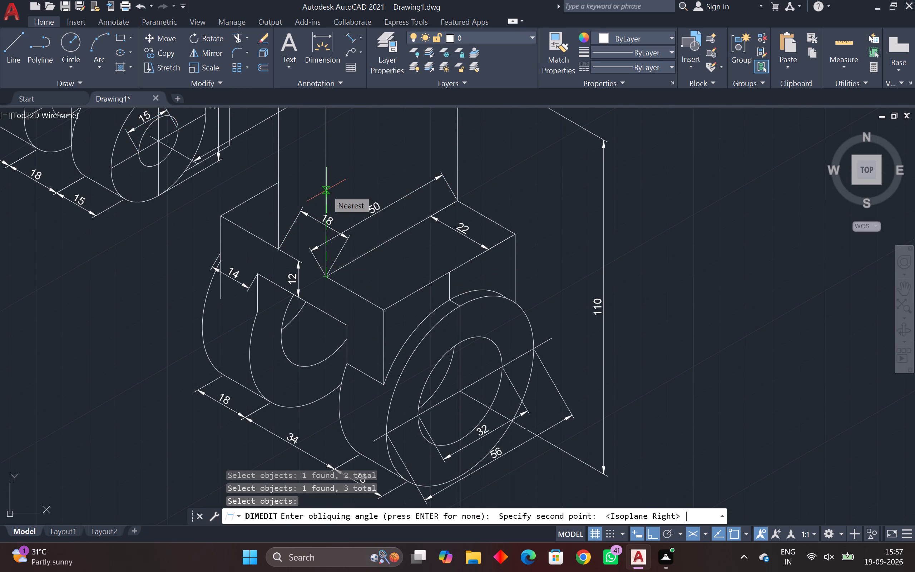
pyautogui.click(326, 171)
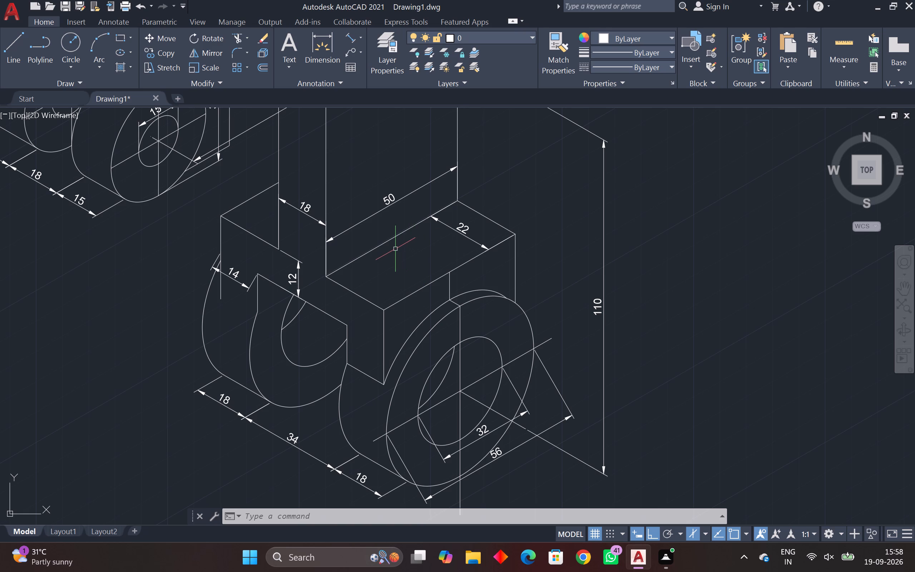
# Oblique the lower fork's 14 dimension and the front lug's 32 and 56 diameter dimensions parallel to the lower block's vertical edge.
pyautogui.scroll(-1, 397, 253)
pyautogui.moveTo(397, 253); pyautogui.dragTo(480, 190, button='middle')
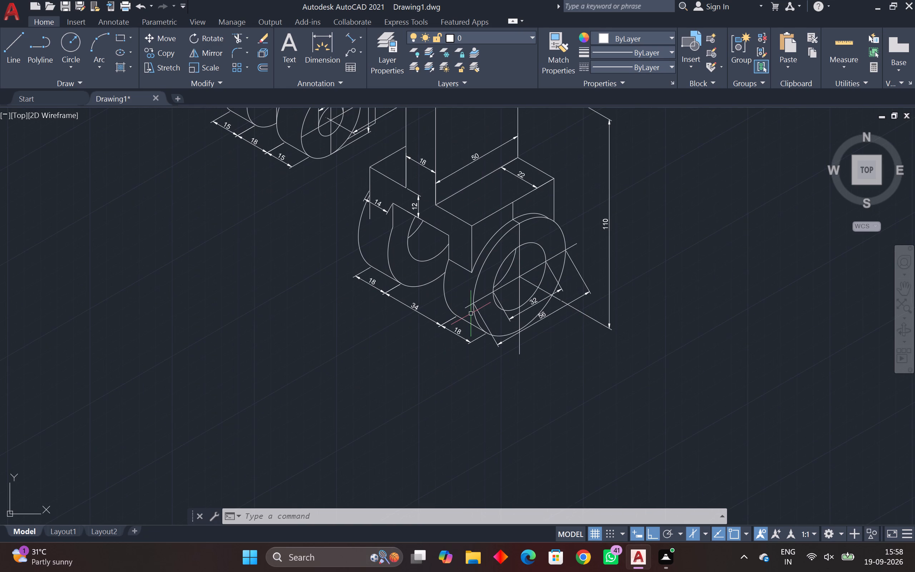
pyautogui.press('space')
pyautogui.moveTo(523, 373); pyautogui.dragTo(490, 297)
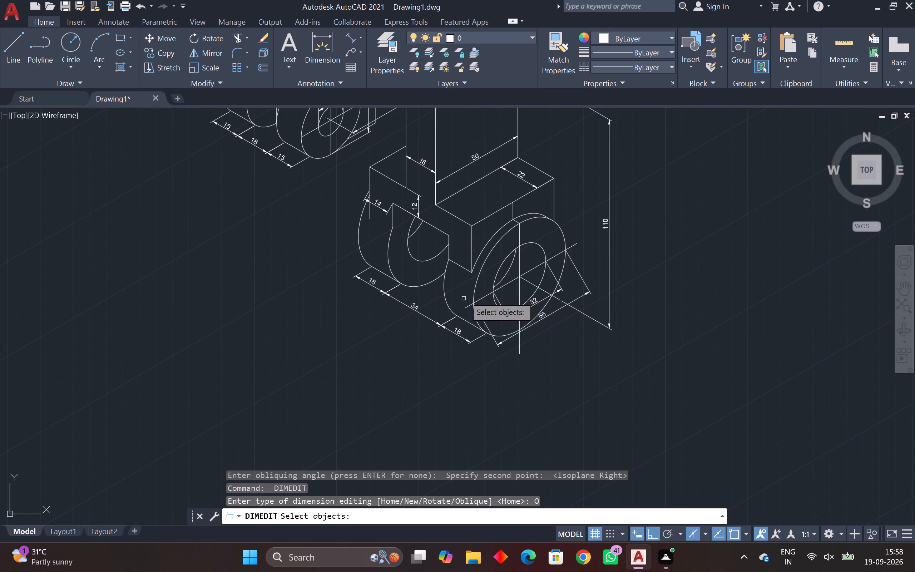
pyautogui.scroll(-1, 504, 295)
pyautogui.moveTo(499, 299); pyautogui.dragTo(532, 297, button='middle')
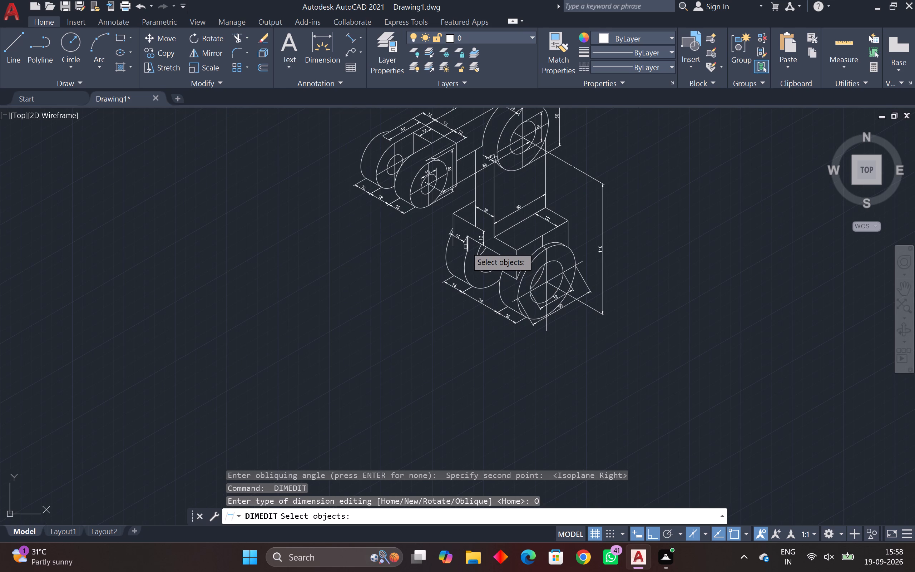
pyautogui.click(460, 241)
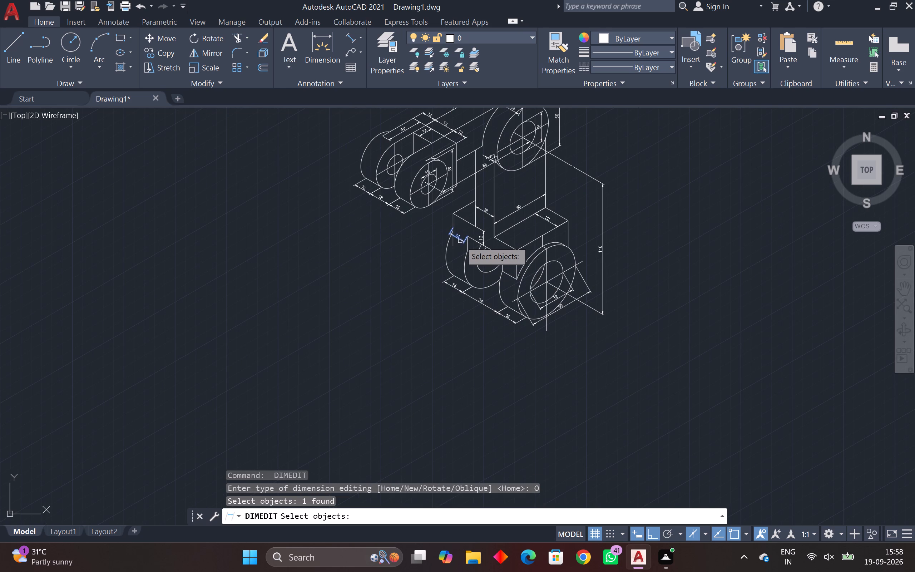
pyautogui.scroll(2, 536, 311)
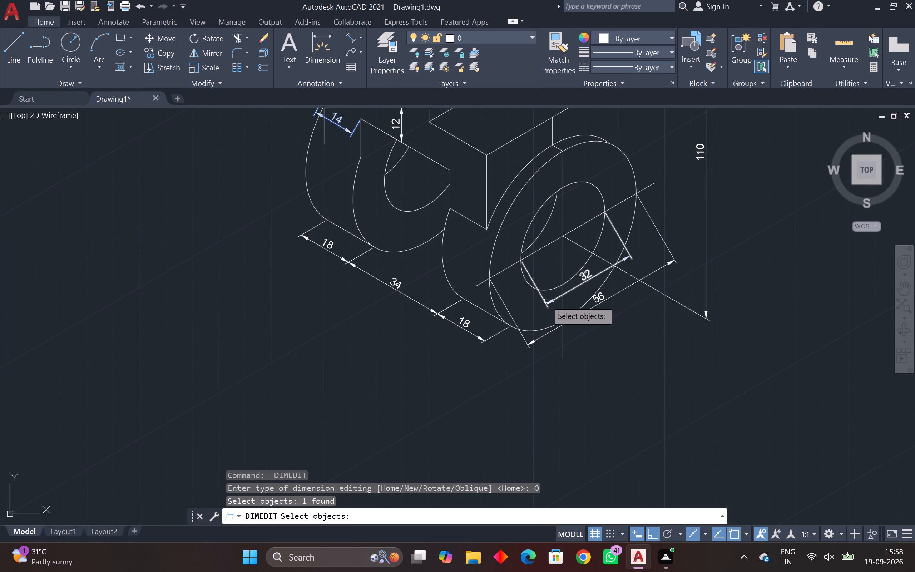
pyautogui.click(546, 300)
pyautogui.click(539, 339)
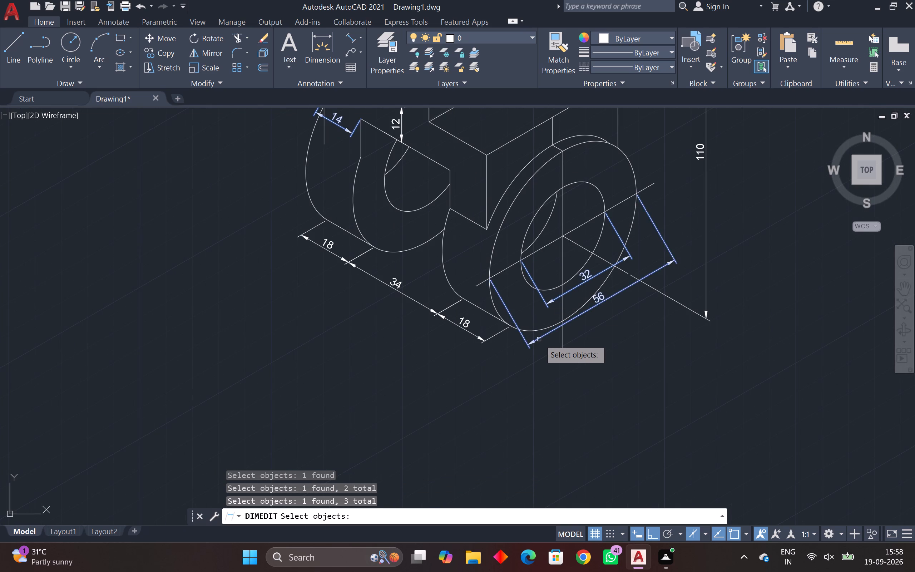
pyautogui.scroll(-2, 539, 339)
pyautogui.moveTo(539, 339); pyautogui.dragTo(579, 388, button='middle')
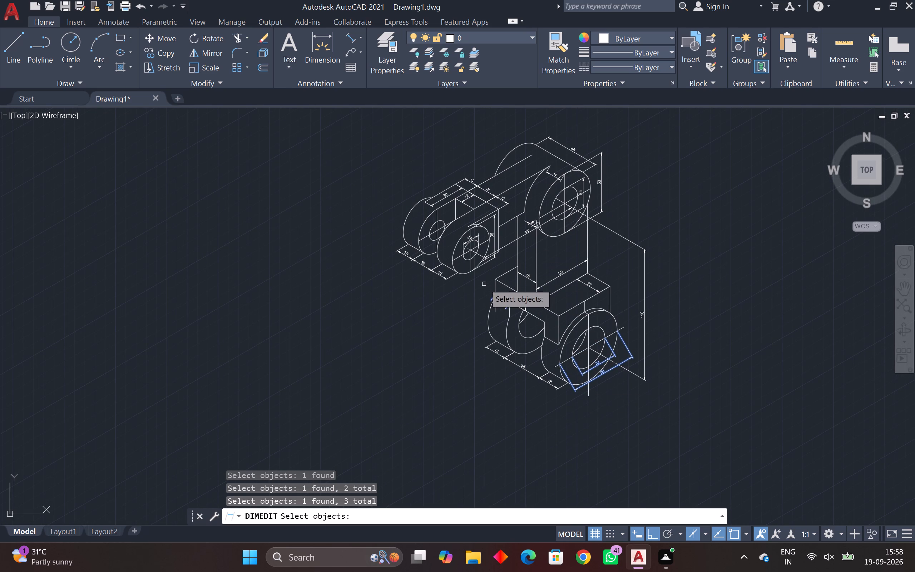
pyautogui.scroll(2, 484, 282)
pyautogui.moveTo(457, 299); pyautogui.dragTo(326, 386, button='middle')
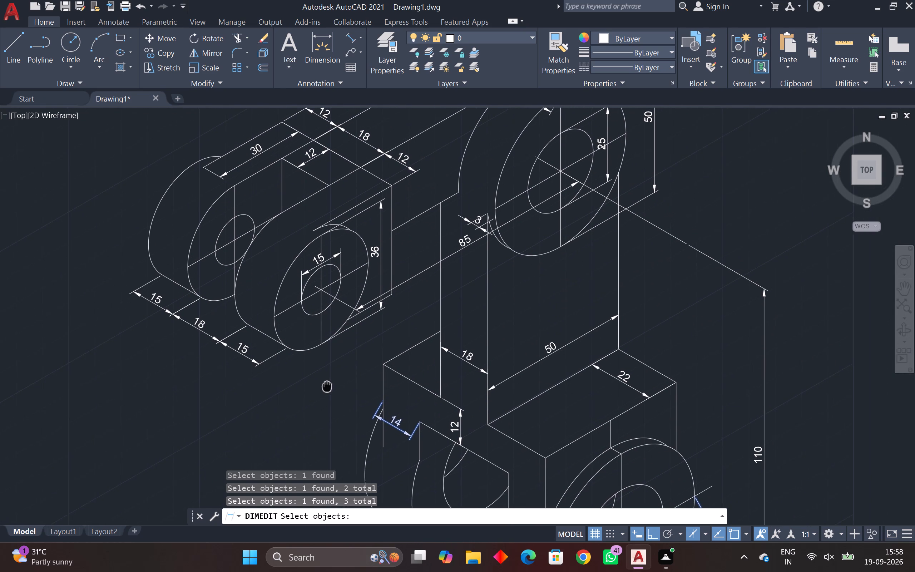
pyautogui.moveTo(326, 386); pyautogui.dragTo(323, 382, button='middle')
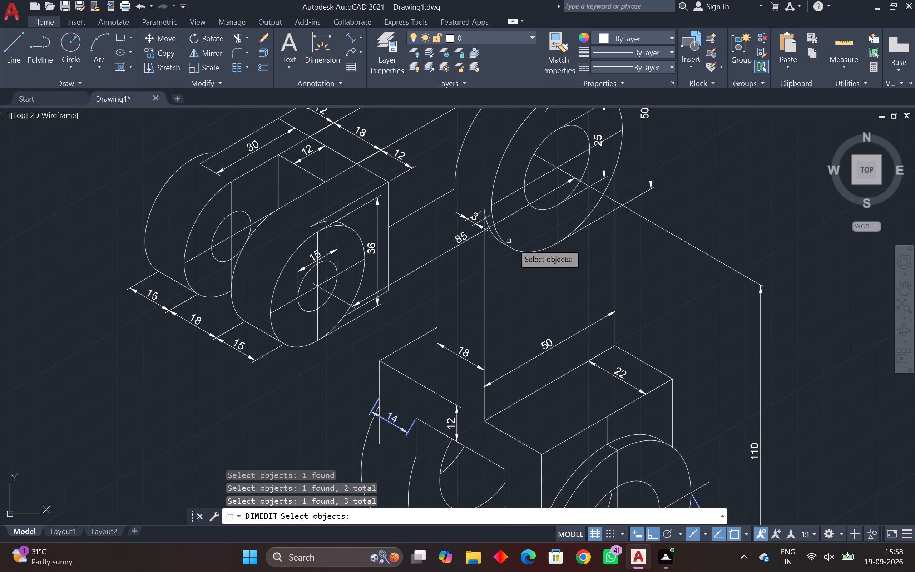
pyautogui.moveTo(536, 275); pyautogui.dragTo(457, 151, button='middle')
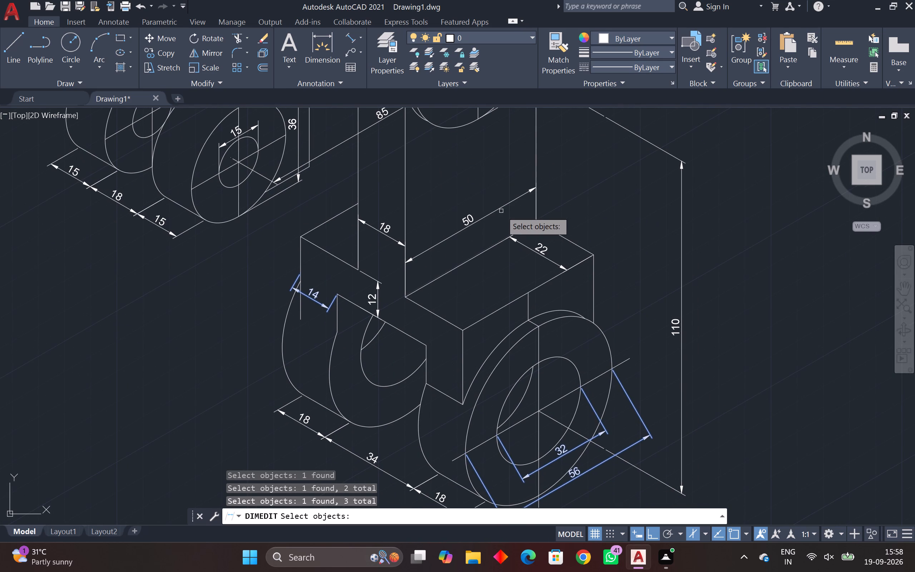
pyautogui.press('space')
pyautogui.moveTo(481, 354); pyautogui.dragTo(479, 174, button='middle')
pyautogui.click(461, 153)
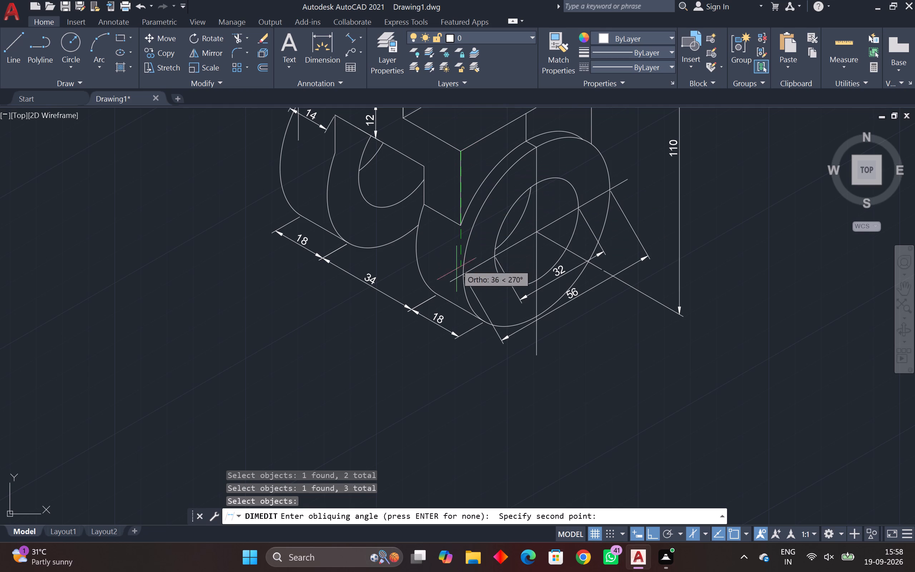
pyautogui.click(454, 250)
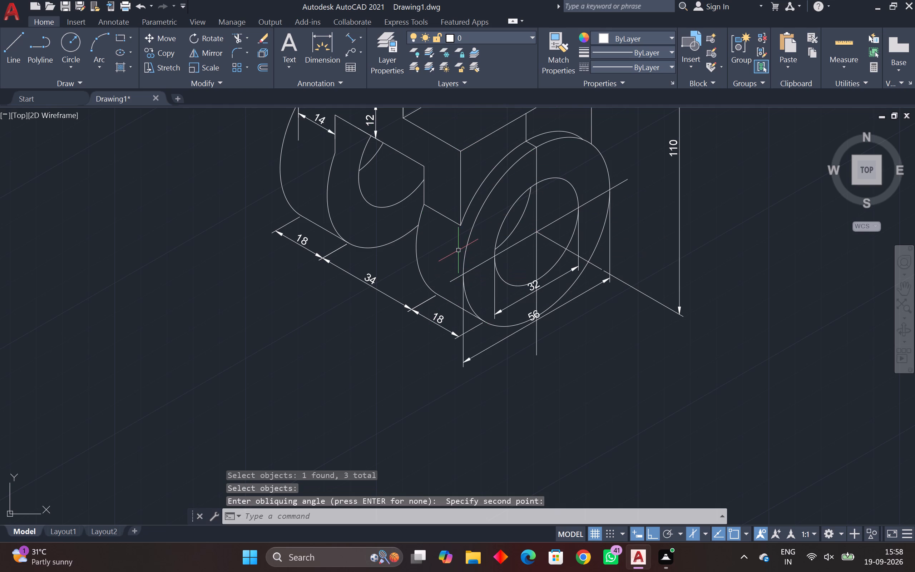
pyautogui.press('Escape')
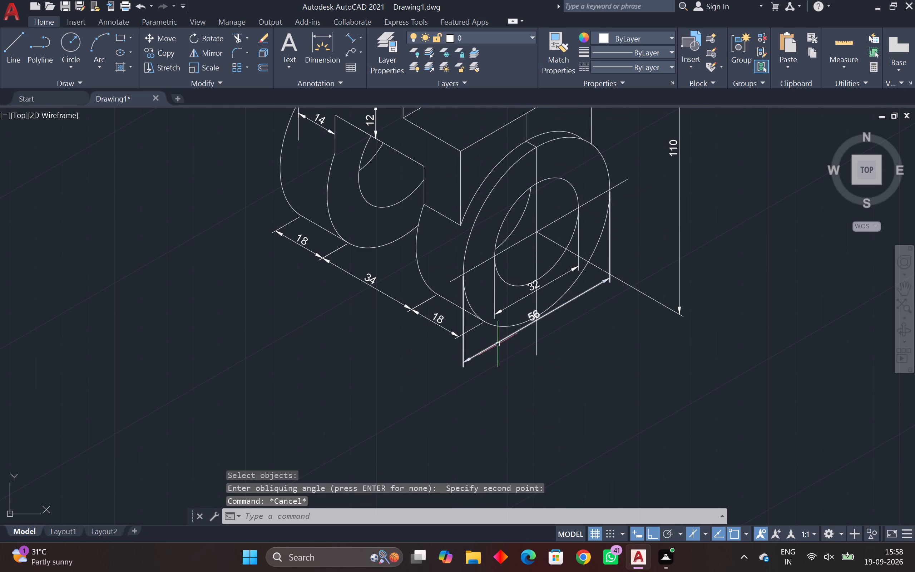
# Move the lower front lug's 56 and 32 dimensions further below the hole, bringing the 56 dimension's text outside the lug outline.
pyautogui.moveTo(498, 344); pyautogui.dragTo(498, 351)
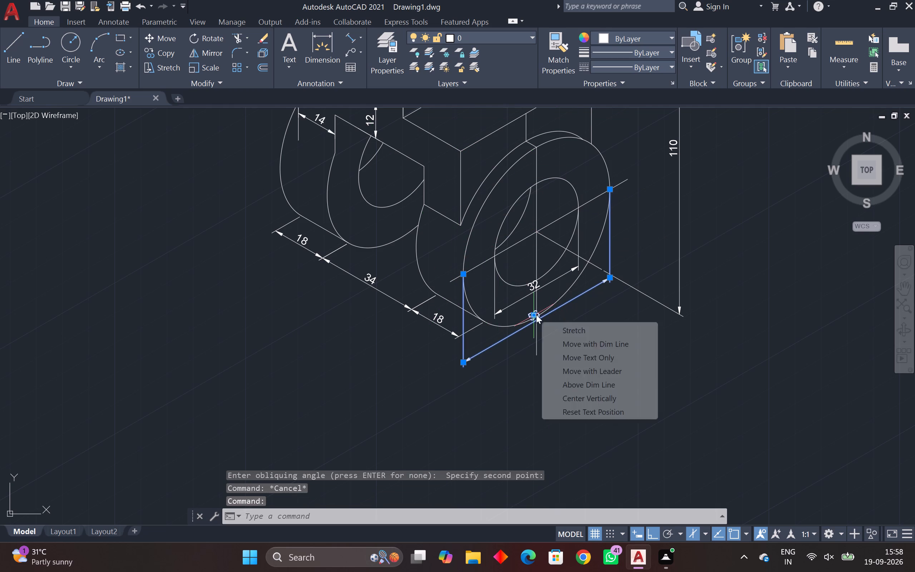
pyautogui.click(536, 315)
pyautogui.click(538, 341)
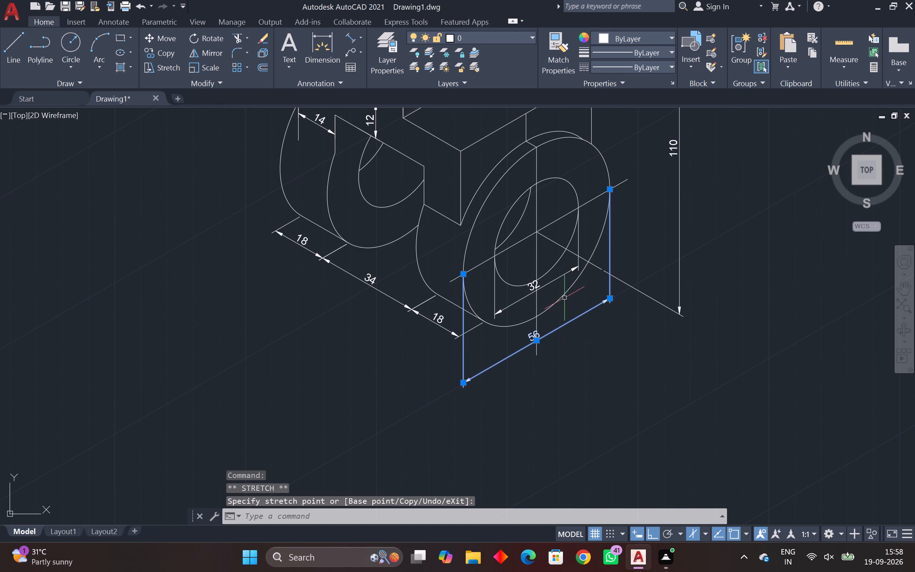
pyautogui.click(530, 293)
pyautogui.click(533, 286)
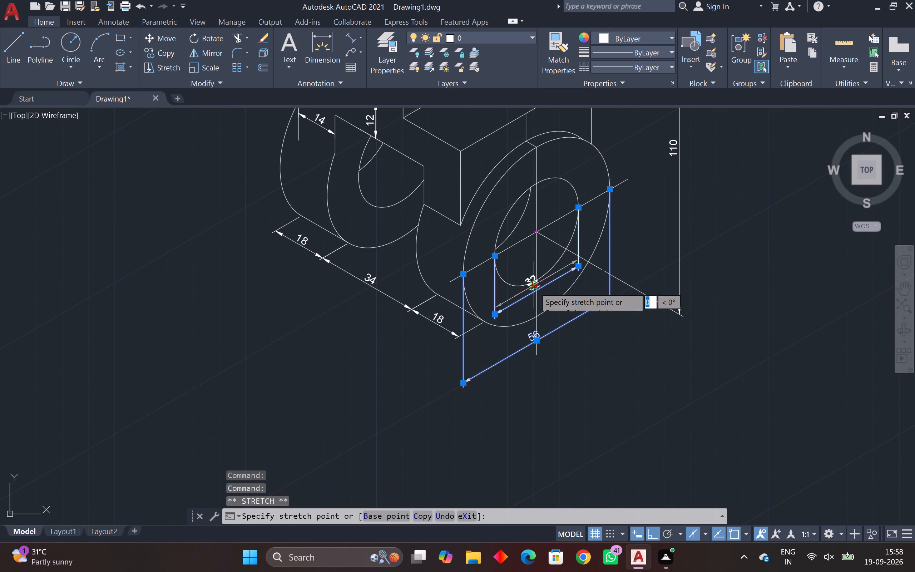
pyautogui.moveTo(536, 302); pyautogui.dragTo(540, 302)
pyautogui.press('Escape')
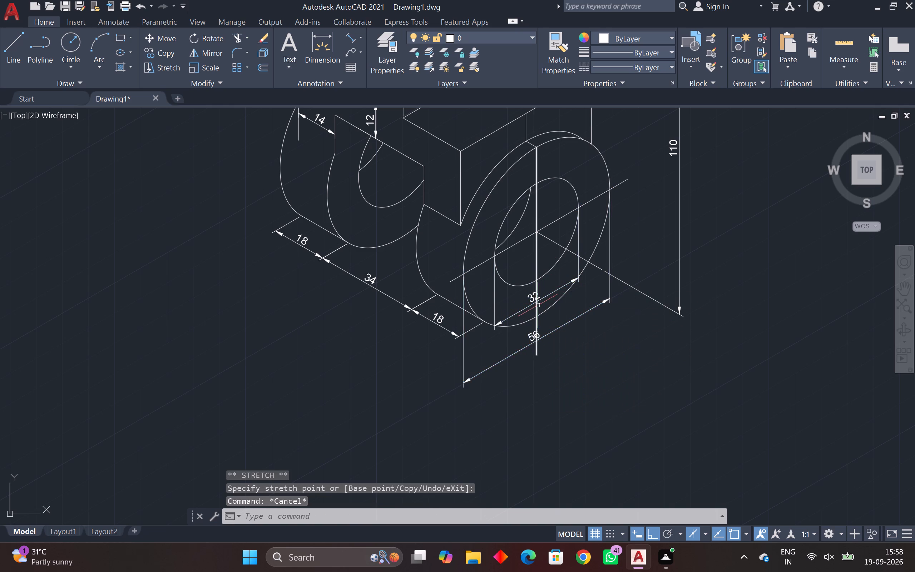
# Shift the lower lug hole's 32 dimension text along its dimension line, off the vertical centre line.
pyautogui.scroll(2, 537, 306)
pyautogui.click(528, 285)
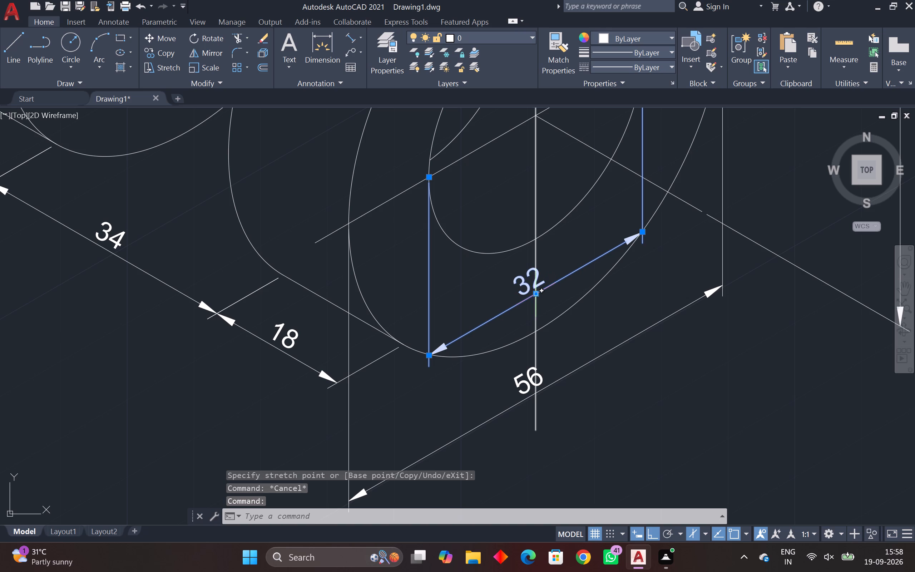
pyautogui.click(537, 296)
pyautogui.click(569, 284)
pyautogui.scroll(-1, 568, 307)
pyautogui.moveTo(568, 307); pyautogui.dragTo(531, 350, button='middle')
pyautogui.press('Escape')
pyautogui.press('Escape')
# Move the text of the 3 dimension beside the upper boss outside its arrows, away from the extension lines.
pyautogui.scroll(-2, 522, 324)
pyautogui.moveTo(522, 324); pyautogui.dragTo(521, 330, button='middle')
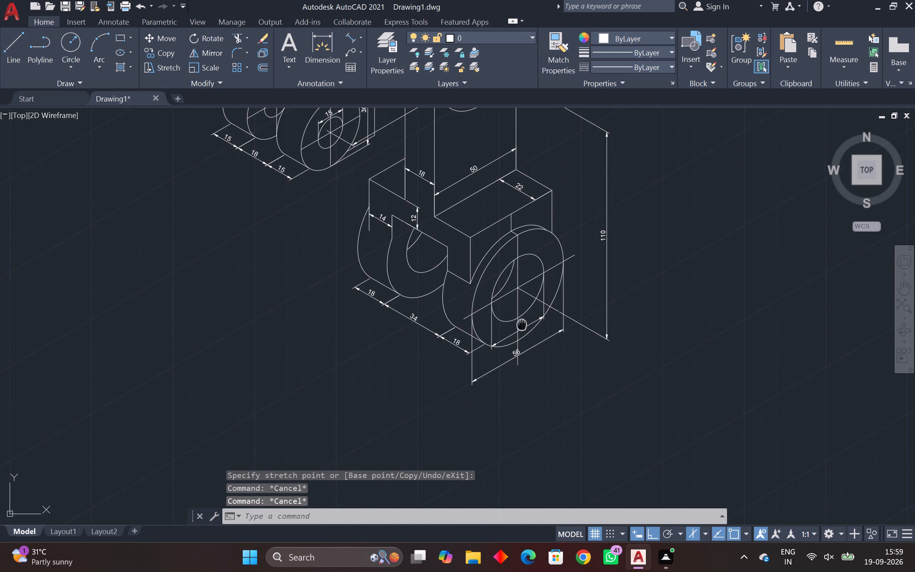
pyautogui.moveTo(521, 330); pyautogui.dragTo(528, 398, button='middle')
pyautogui.moveTo(455, 259); pyautogui.dragTo(552, 360, button='middle')
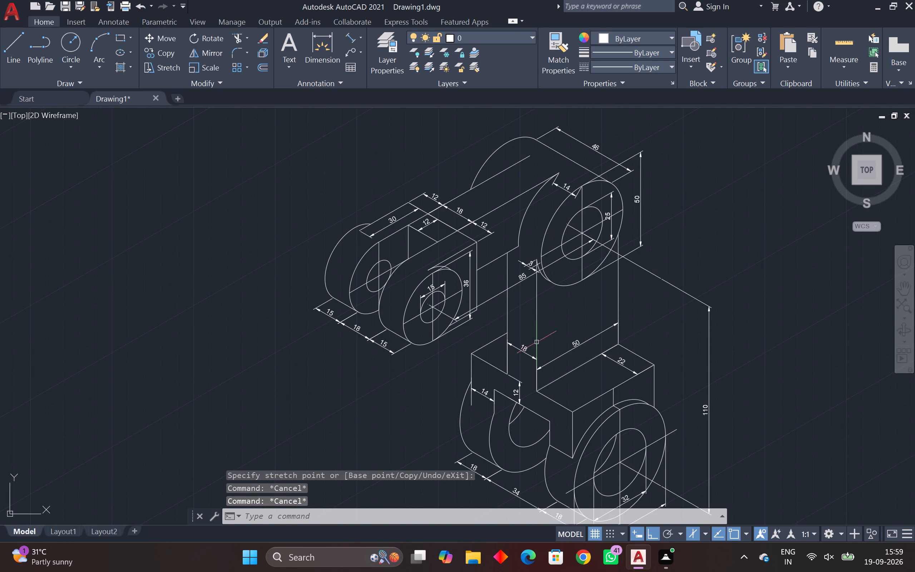
pyautogui.scroll(3, 518, 265)
pyautogui.click(572, 253)
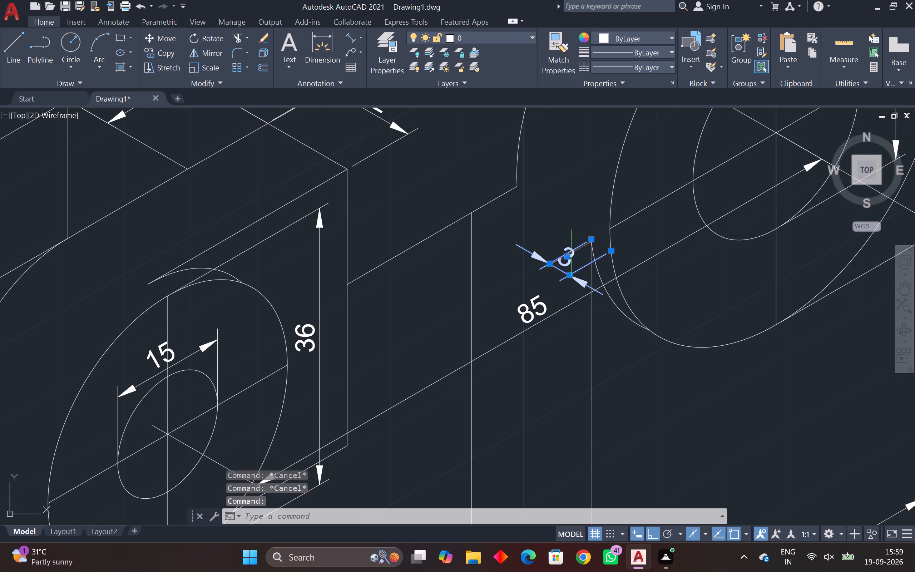
pyautogui.click(569, 256)
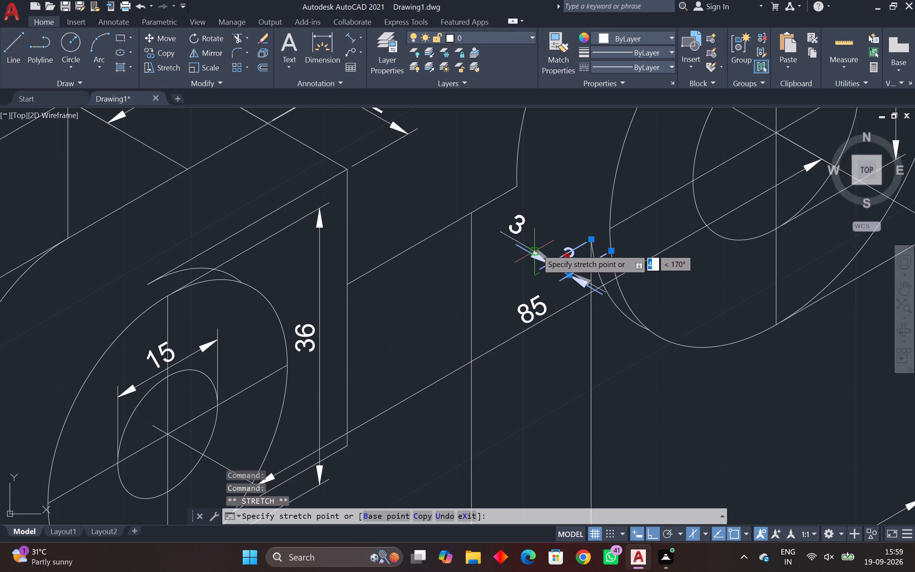
pyautogui.moveTo(539, 249); pyautogui.dragTo(543, 249)
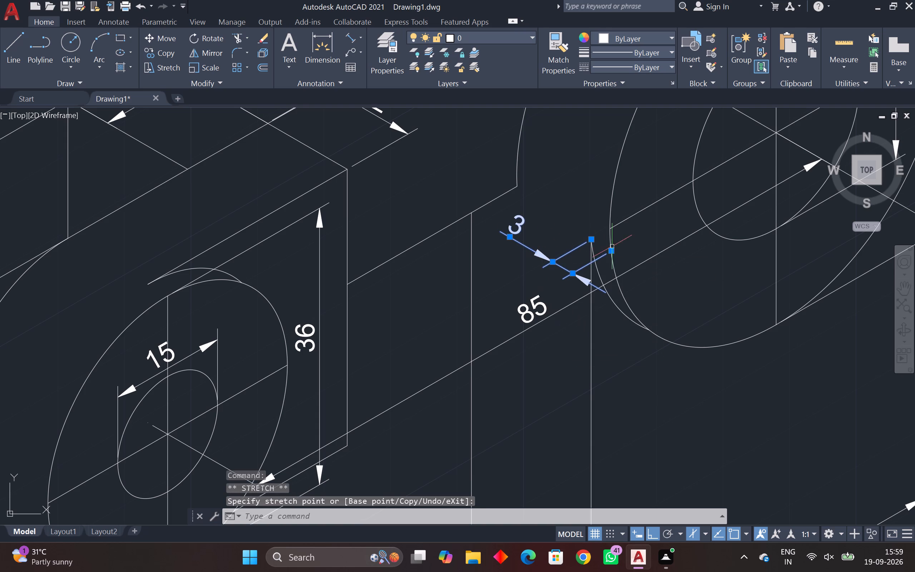
pyautogui.press('Escape')
pyautogui.press('Escape')
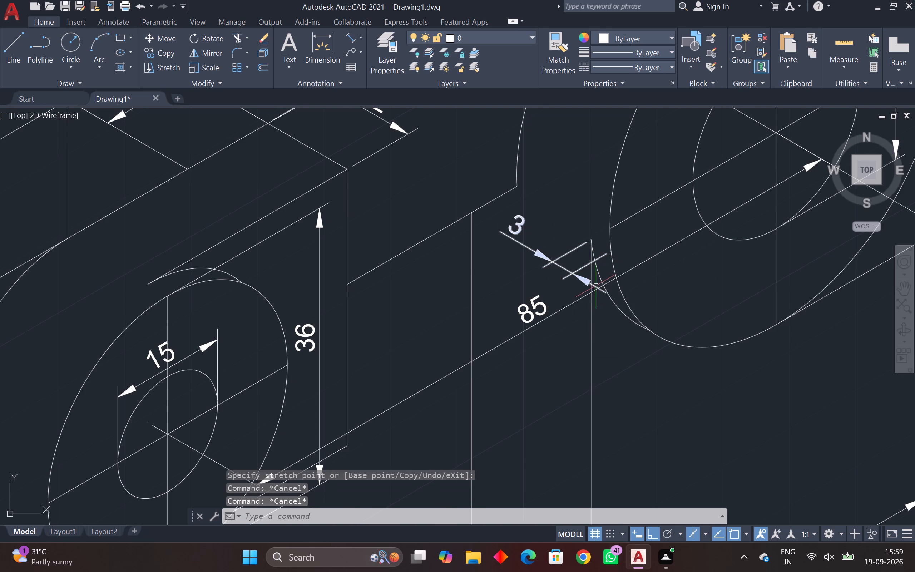
# Oblique the upper boss's 14 dimension parallel to the arm's long edges.
pyautogui.scroll(-1, 596, 286)
pyautogui.moveTo(596, 286); pyautogui.dragTo(591, 379, button='middle')
pyautogui.scroll(-1, 589, 378)
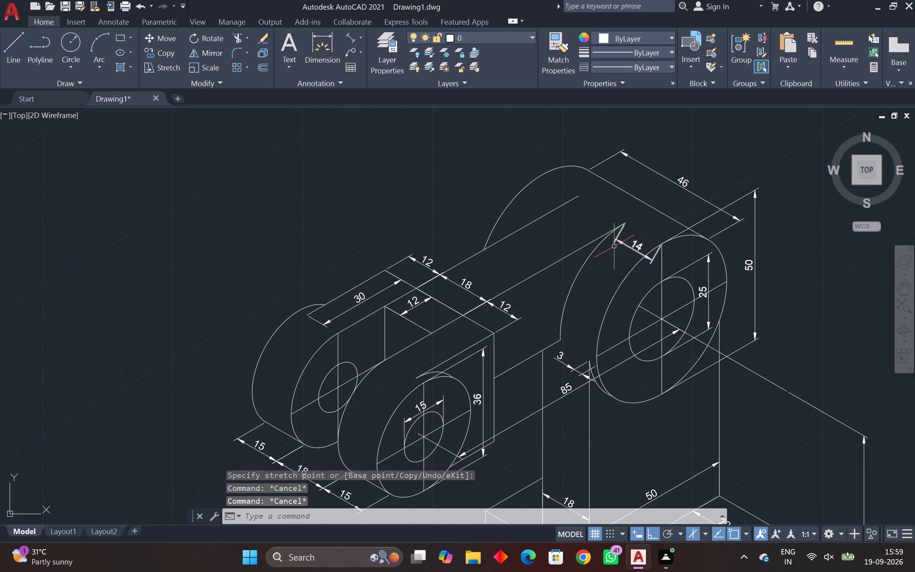
pyautogui.press('space')
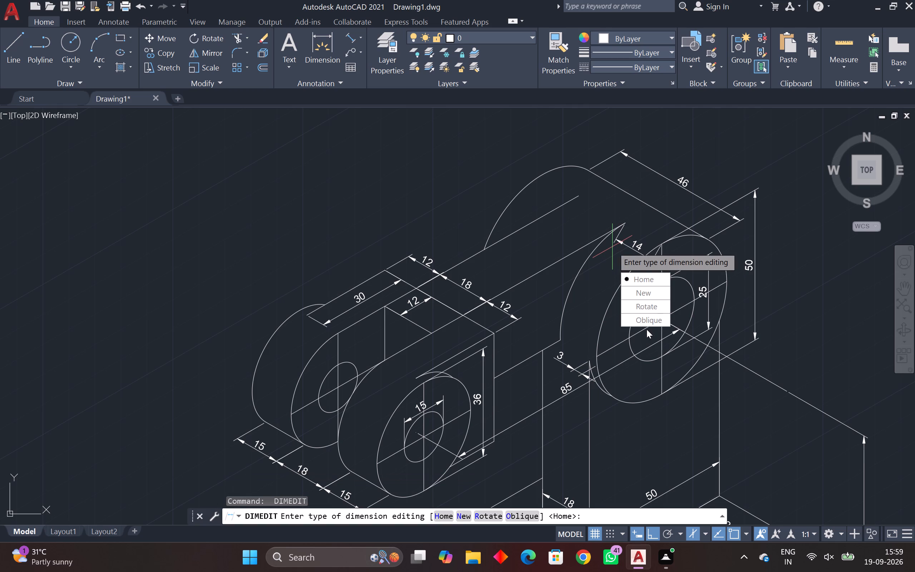
pyautogui.moveTo(651, 320); pyautogui.dragTo(615, 245)
pyautogui.click(626, 247)
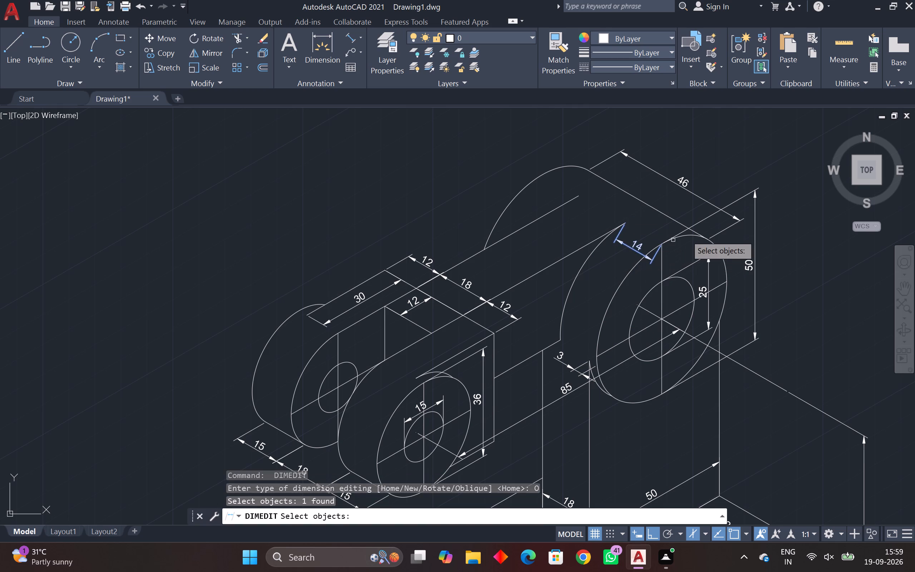
pyautogui.press('space')
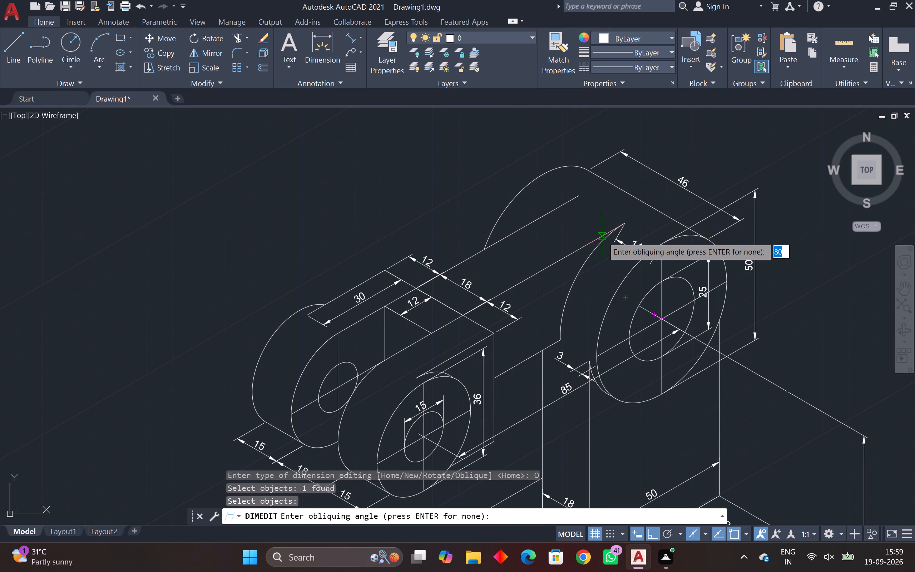
pyautogui.click(602, 236)
pyautogui.click(527, 256)
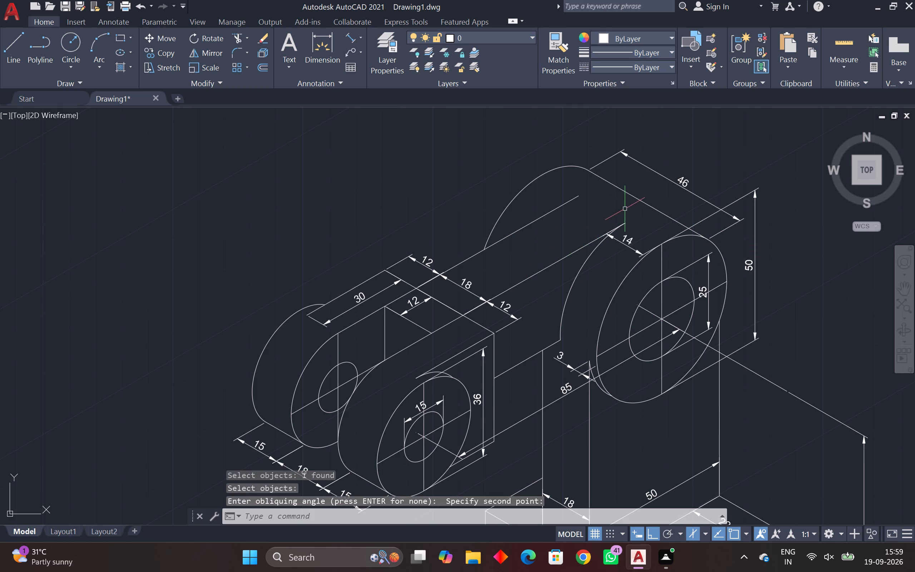
pyautogui.press('Escape')
pyautogui.press('Escape')
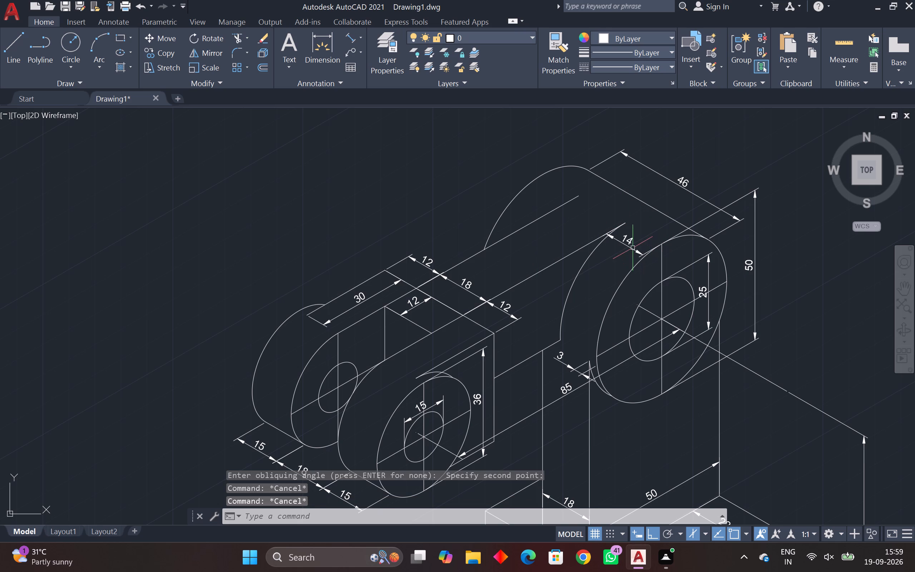
# Move the upper boss's 14 dimension line up to the boss's top edge points.
pyautogui.click(627, 242)
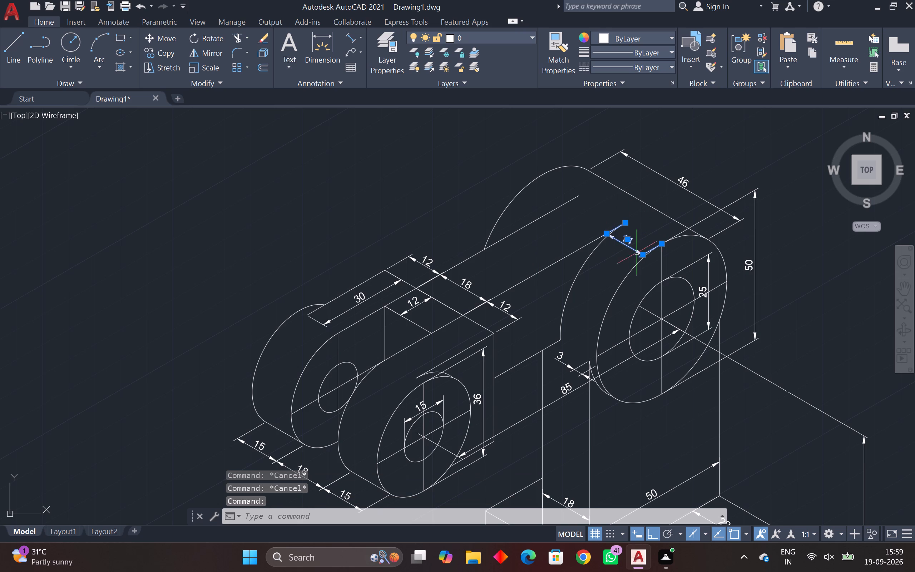
pyautogui.click(642, 254)
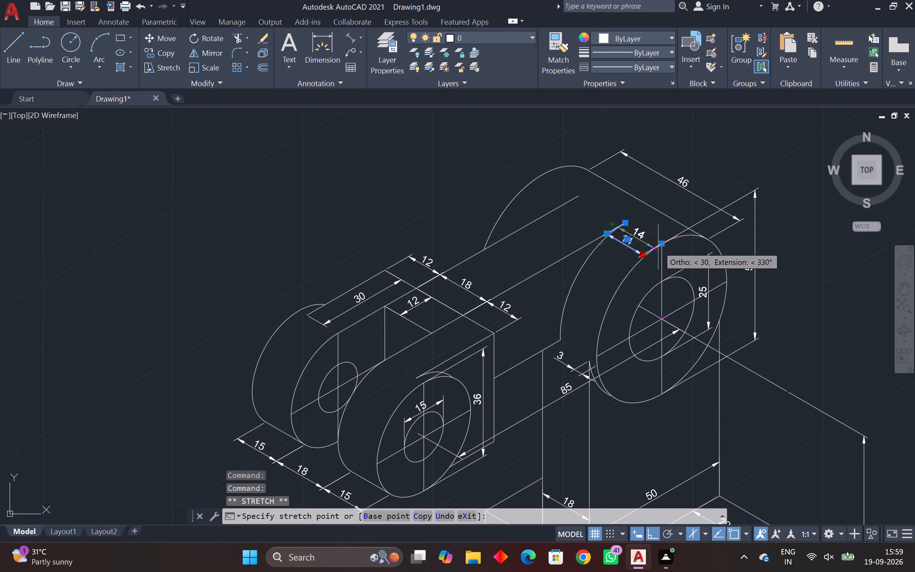
pyautogui.click(659, 246)
pyautogui.press('Escape')
pyautogui.press('Escape')
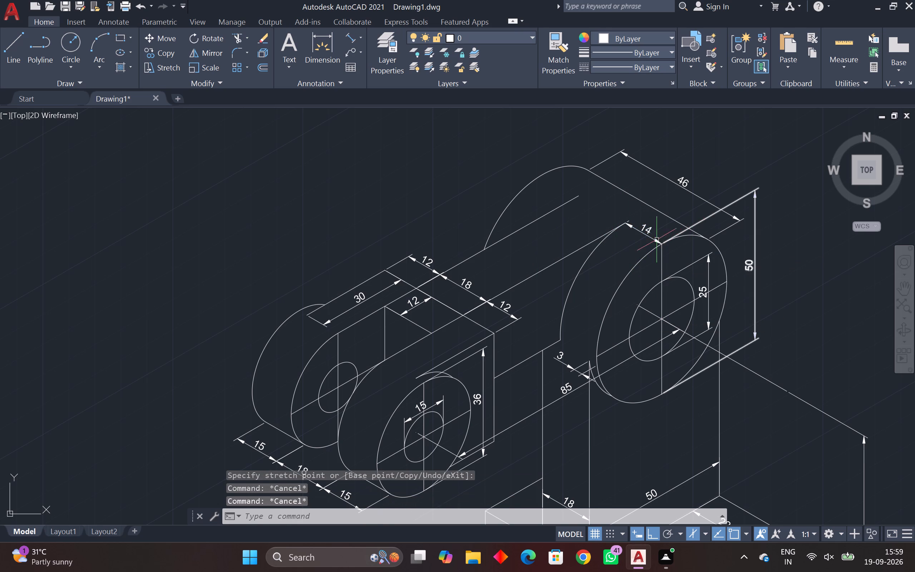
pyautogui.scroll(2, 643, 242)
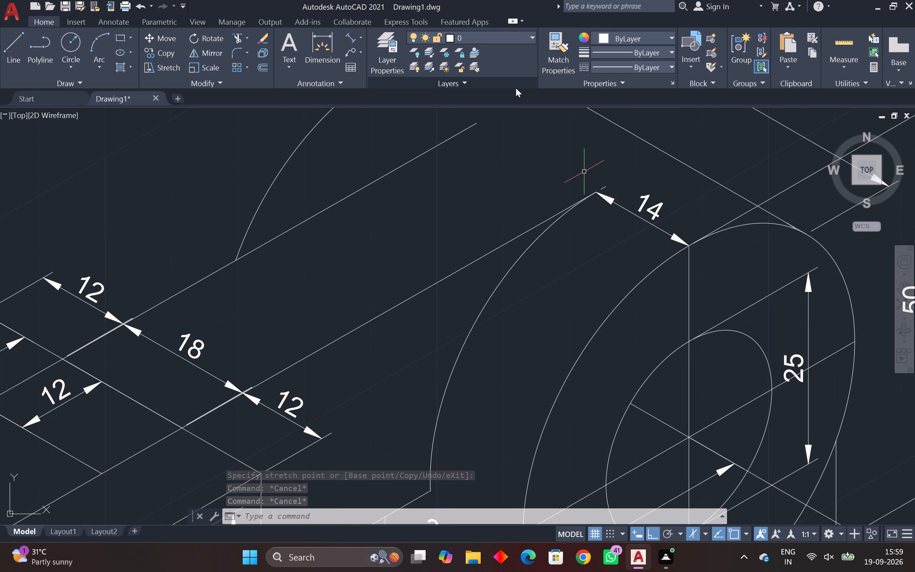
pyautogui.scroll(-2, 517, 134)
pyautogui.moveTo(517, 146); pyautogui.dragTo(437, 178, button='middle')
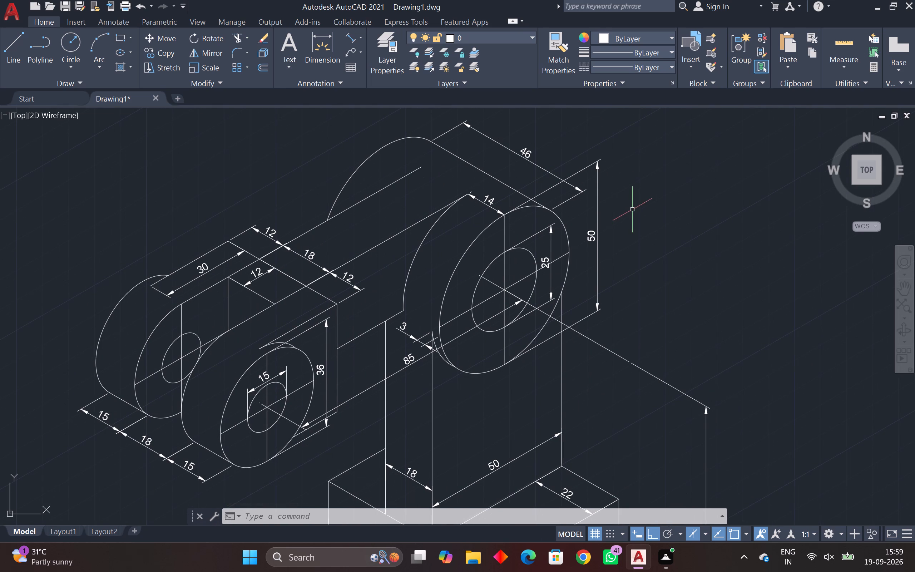
# Move the upper boss's vertical 50 dimension line closer to the boss.
pyautogui.moveTo(610, 223); pyautogui.dragTo(600, 231)
pyautogui.click(593, 237)
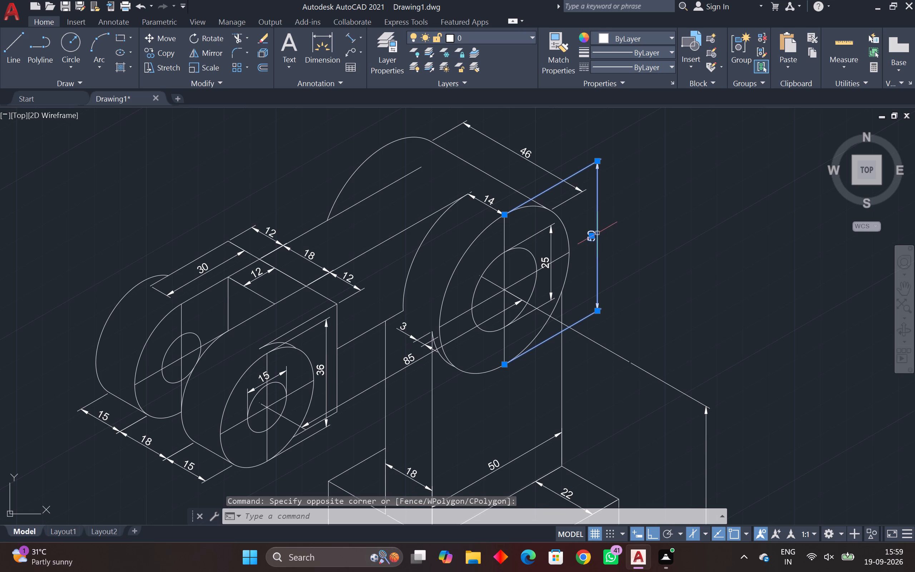
pyautogui.click(600, 310)
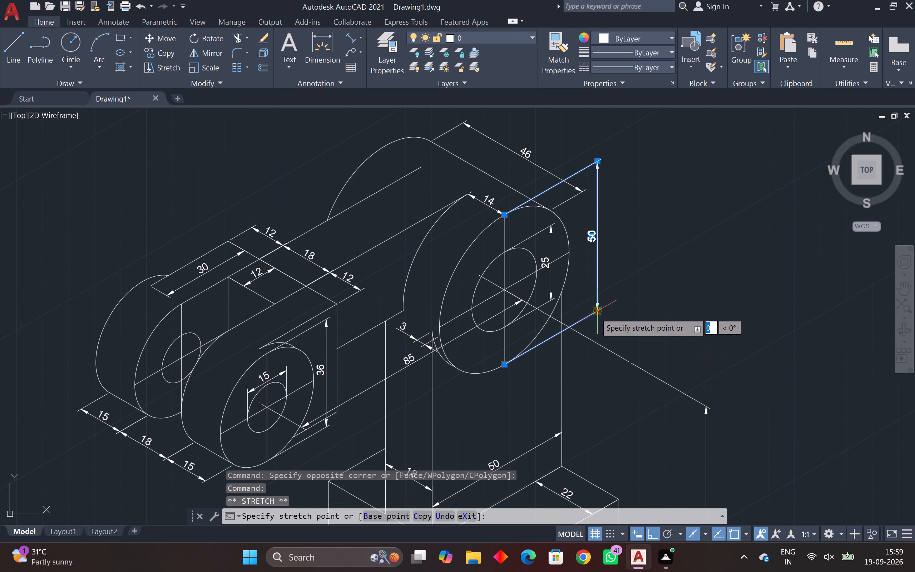
pyautogui.click(584, 321)
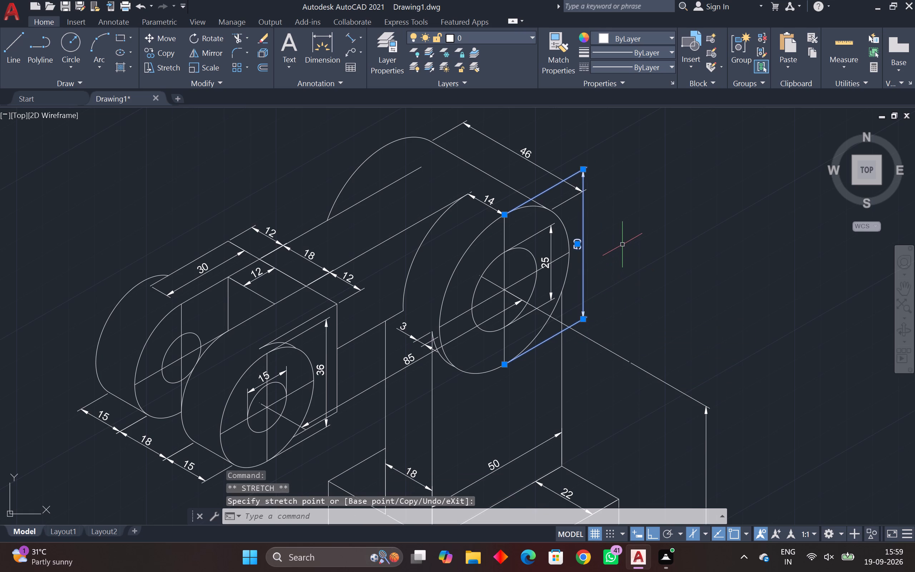
pyautogui.press('Escape')
pyautogui.press('Escape')
# Shift the upper boss hole's 25 dimension text up along its dimension line, off the isometric centre line.
pyautogui.click(546, 266)
pyautogui.scroll(3, 549, 262)
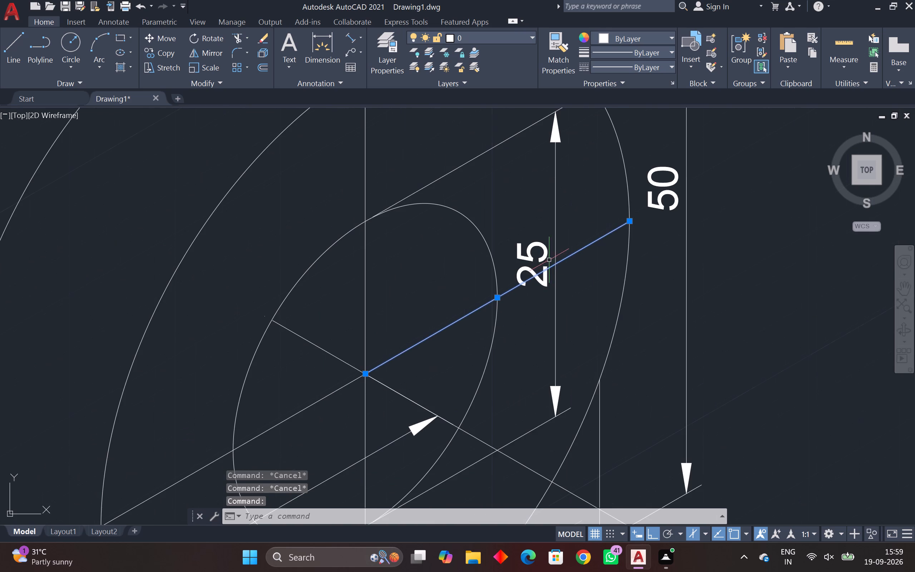
pyautogui.click(541, 260)
pyautogui.click(534, 263)
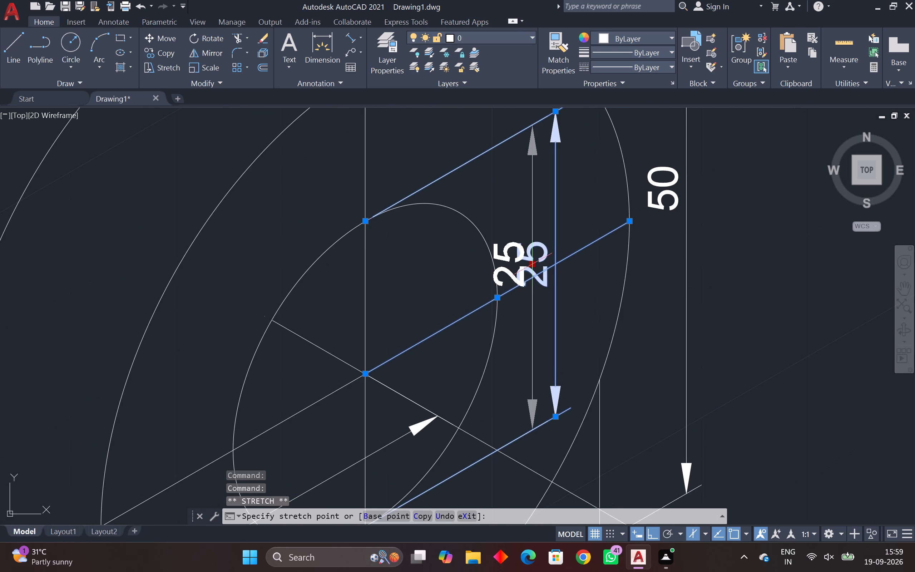
pyautogui.click(556, 227)
pyautogui.press('Escape')
pyautogui.press('Escape')
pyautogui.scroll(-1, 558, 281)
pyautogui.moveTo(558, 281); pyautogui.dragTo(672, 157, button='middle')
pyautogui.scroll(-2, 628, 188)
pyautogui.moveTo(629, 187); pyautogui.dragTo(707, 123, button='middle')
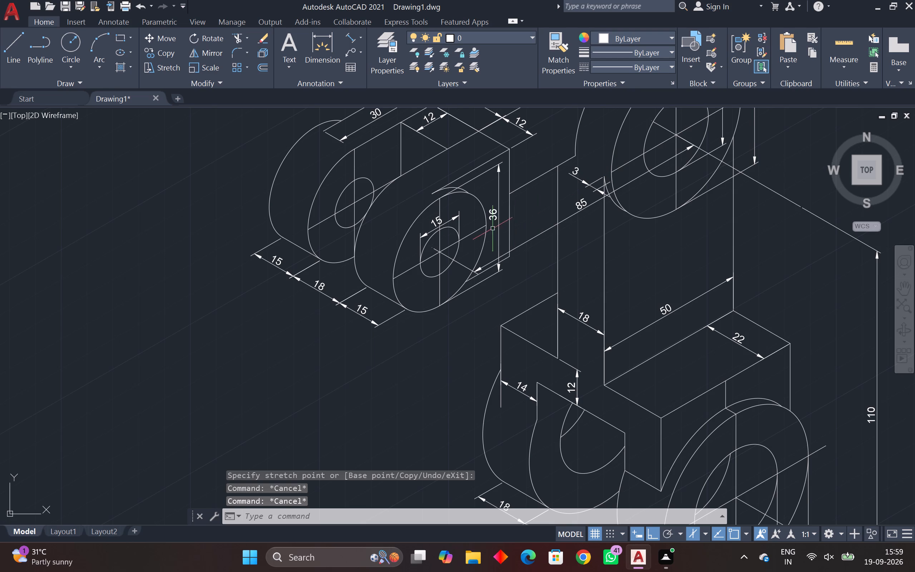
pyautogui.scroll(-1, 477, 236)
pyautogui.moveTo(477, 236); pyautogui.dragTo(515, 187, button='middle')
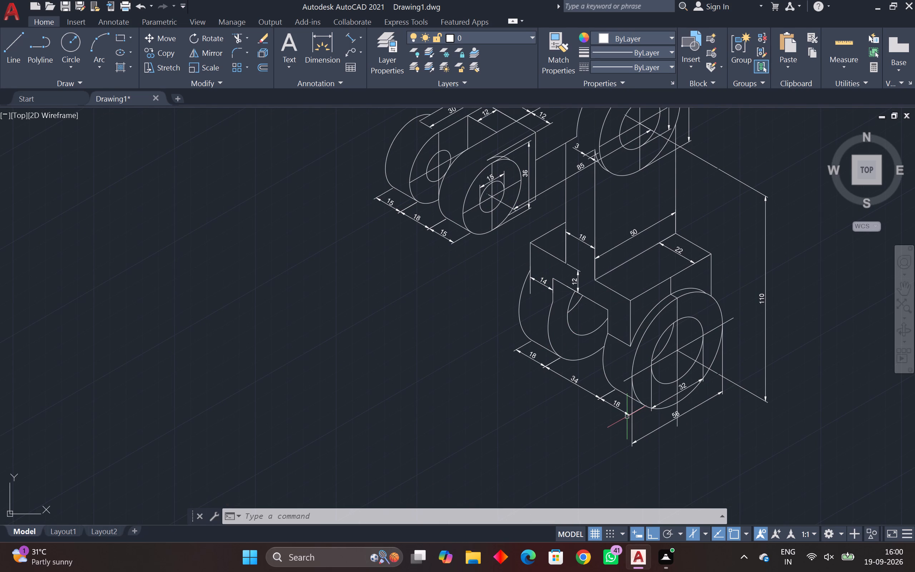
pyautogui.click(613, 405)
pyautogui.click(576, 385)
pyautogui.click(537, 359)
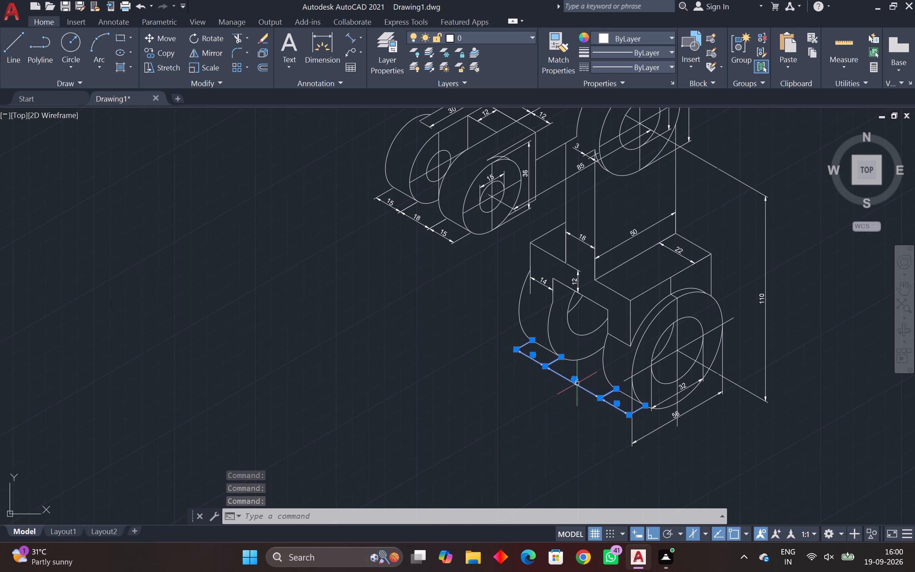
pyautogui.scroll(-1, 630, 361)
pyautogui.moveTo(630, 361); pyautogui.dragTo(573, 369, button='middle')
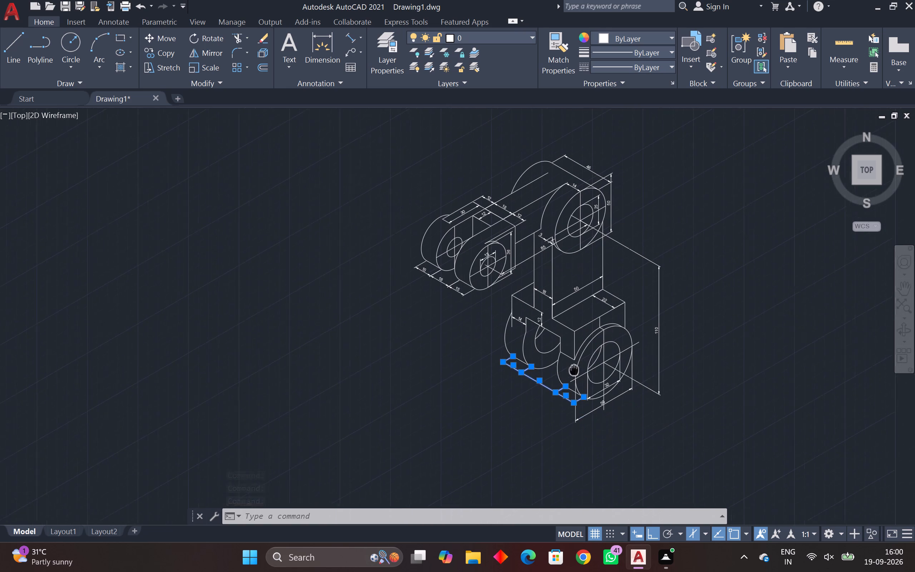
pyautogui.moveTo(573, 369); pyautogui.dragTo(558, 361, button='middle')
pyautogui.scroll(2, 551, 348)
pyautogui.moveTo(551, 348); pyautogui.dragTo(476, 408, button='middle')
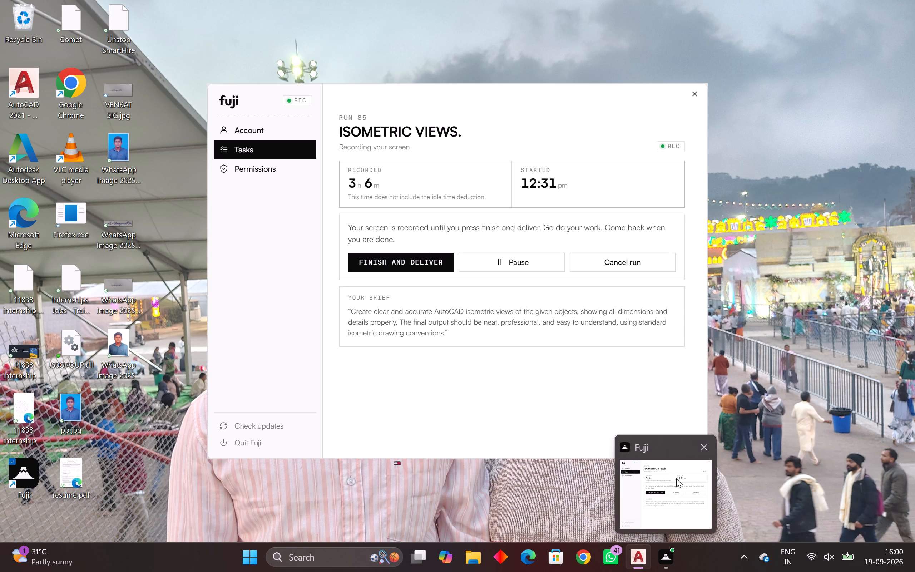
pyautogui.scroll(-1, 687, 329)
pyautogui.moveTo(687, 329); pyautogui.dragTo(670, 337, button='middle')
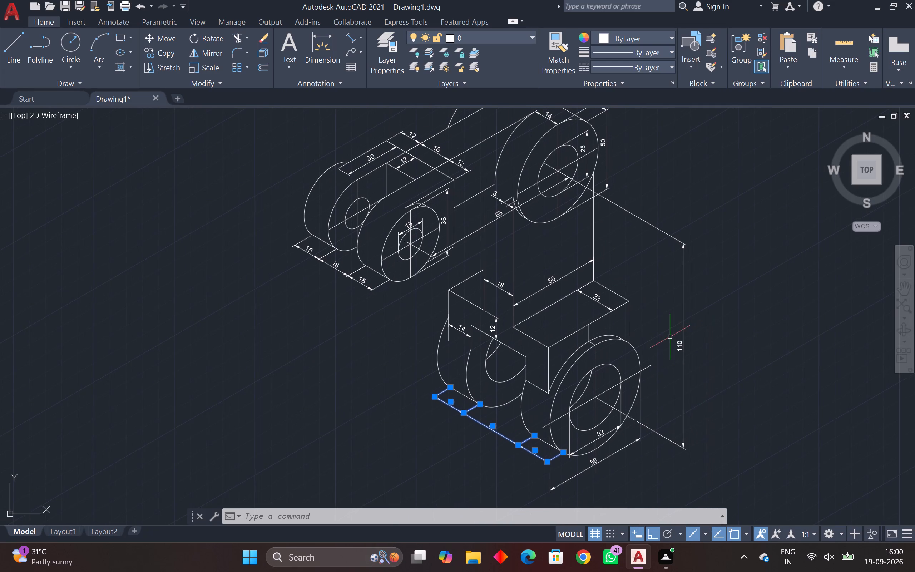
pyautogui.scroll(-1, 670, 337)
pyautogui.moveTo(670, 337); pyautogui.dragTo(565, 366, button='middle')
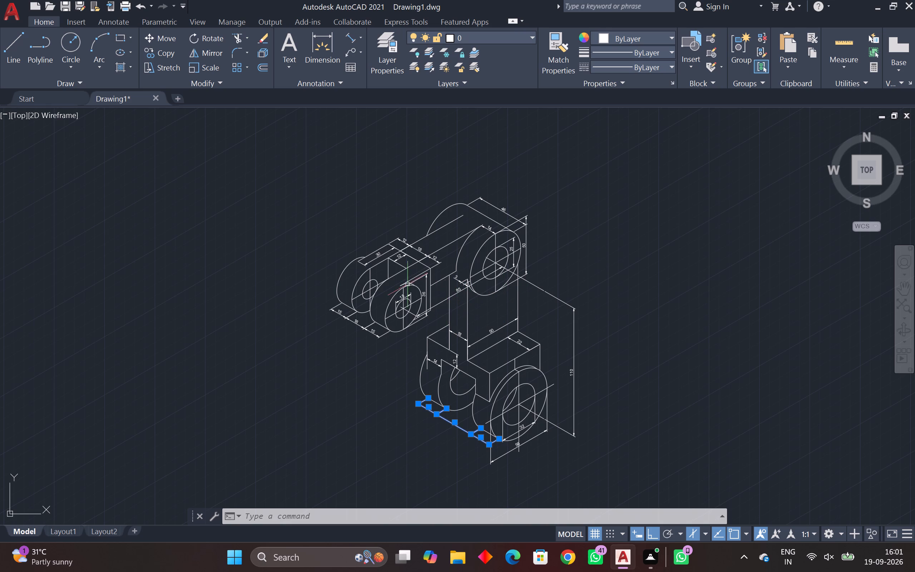
# Raise the front fork lug hole's 15 dimension slightly and shift its text off the vertical centre line.
pyautogui.scroll(1, 403, 282)
pyautogui.scroll(2, 407, 322)
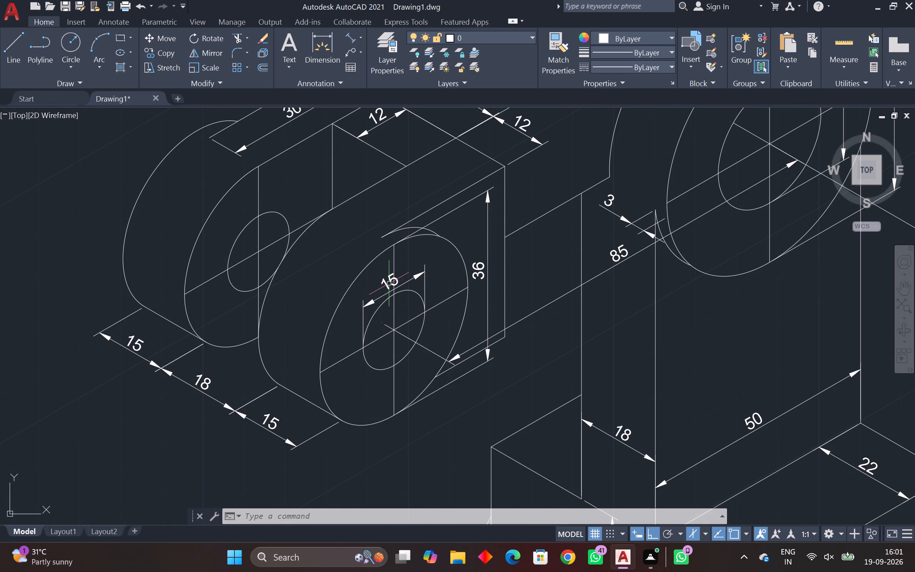
pyautogui.click(389, 283)
pyautogui.click(383, 295)
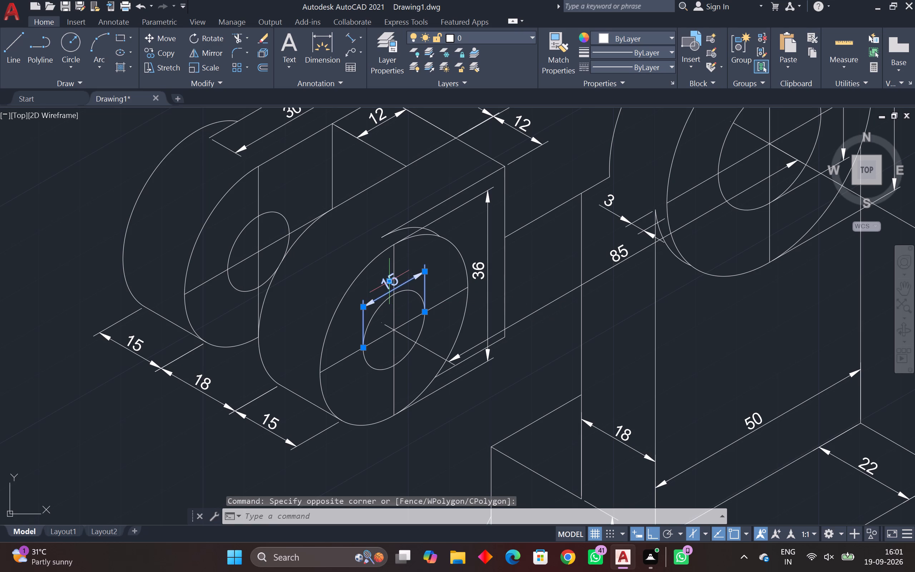
pyautogui.click(391, 283)
pyautogui.click(379, 291)
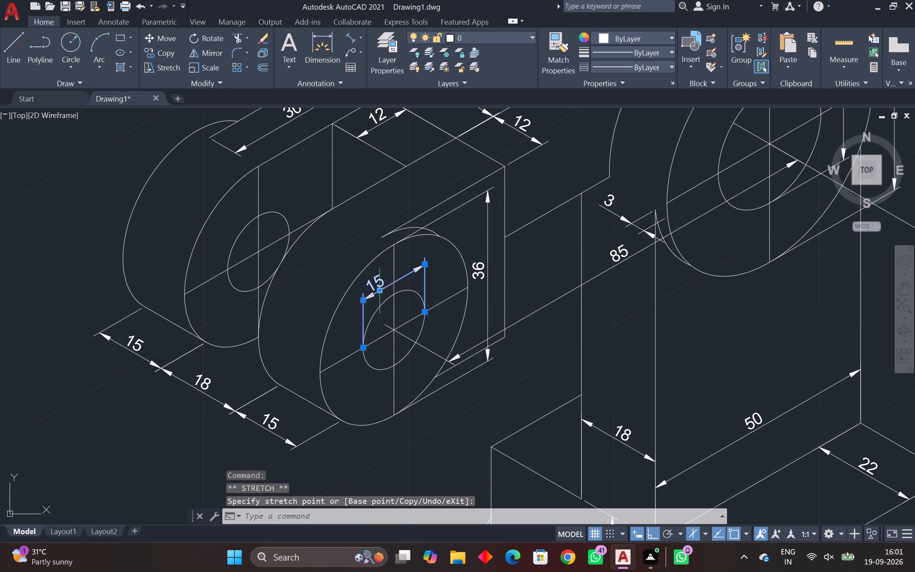
pyautogui.click(353, 309)
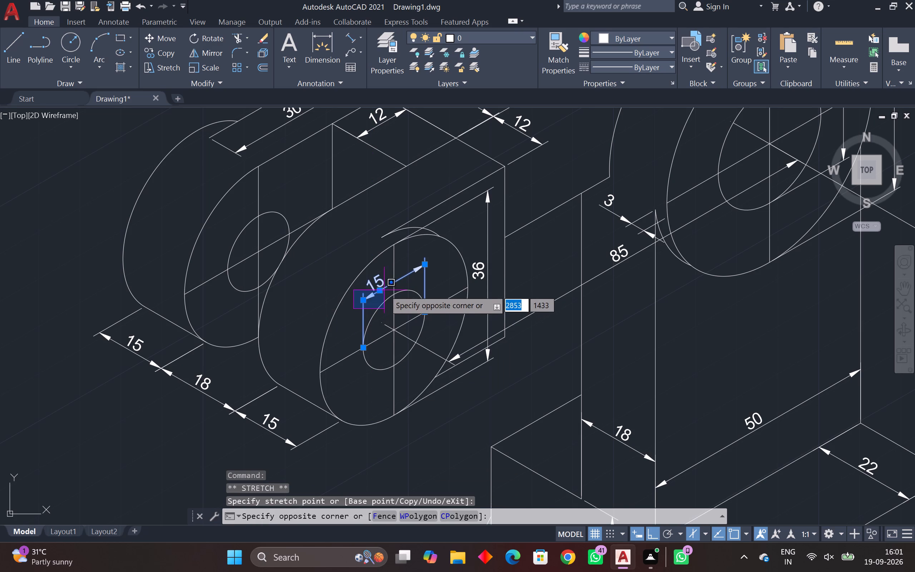
pyautogui.click(386, 284)
pyautogui.click(382, 288)
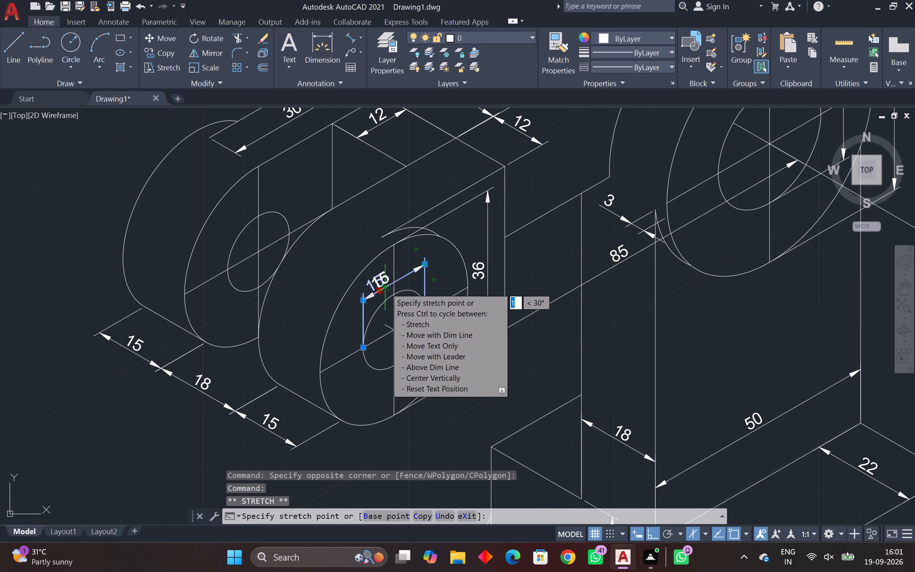
pyautogui.click(388, 286)
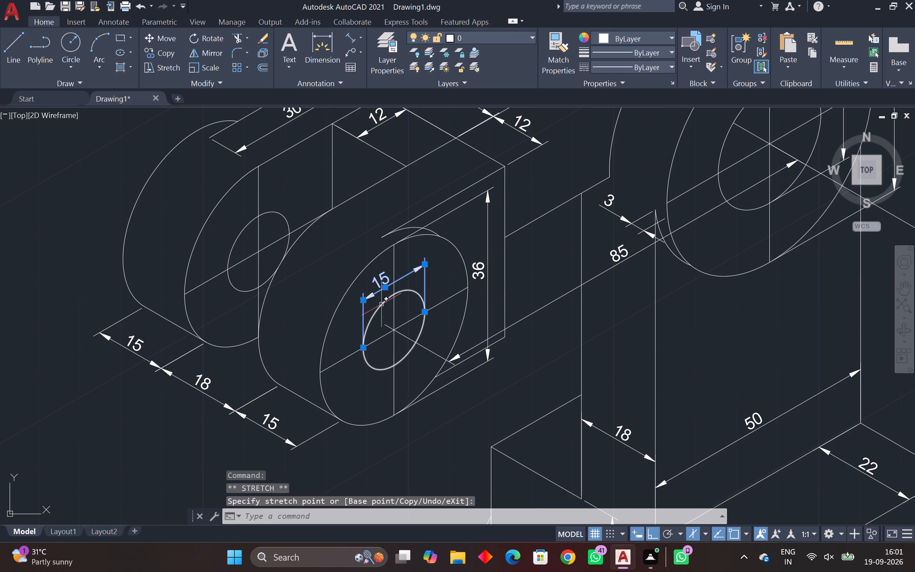
pyautogui.press('Escape')
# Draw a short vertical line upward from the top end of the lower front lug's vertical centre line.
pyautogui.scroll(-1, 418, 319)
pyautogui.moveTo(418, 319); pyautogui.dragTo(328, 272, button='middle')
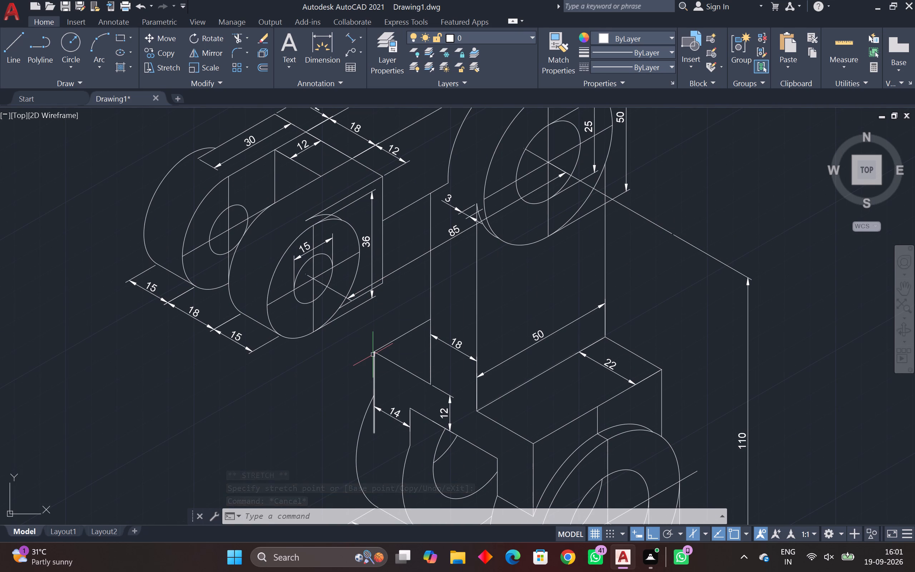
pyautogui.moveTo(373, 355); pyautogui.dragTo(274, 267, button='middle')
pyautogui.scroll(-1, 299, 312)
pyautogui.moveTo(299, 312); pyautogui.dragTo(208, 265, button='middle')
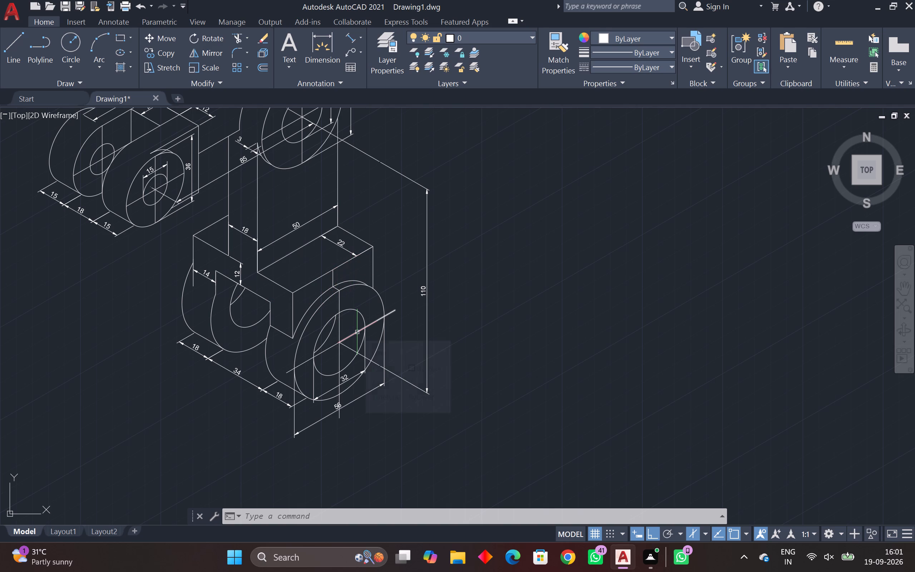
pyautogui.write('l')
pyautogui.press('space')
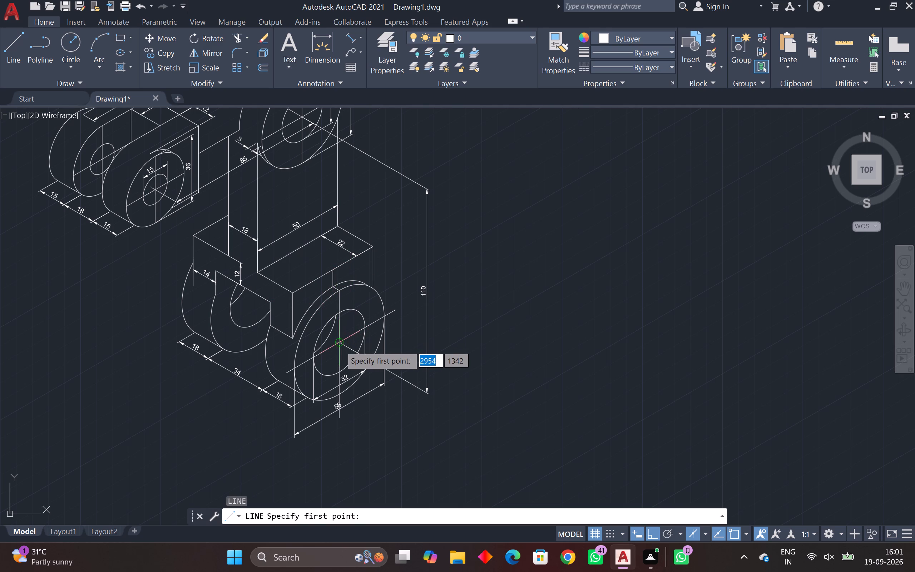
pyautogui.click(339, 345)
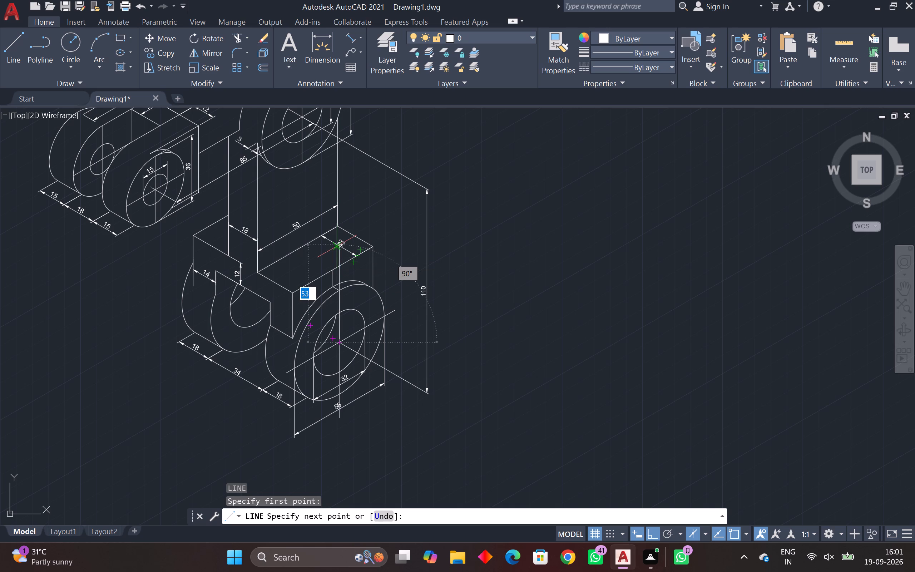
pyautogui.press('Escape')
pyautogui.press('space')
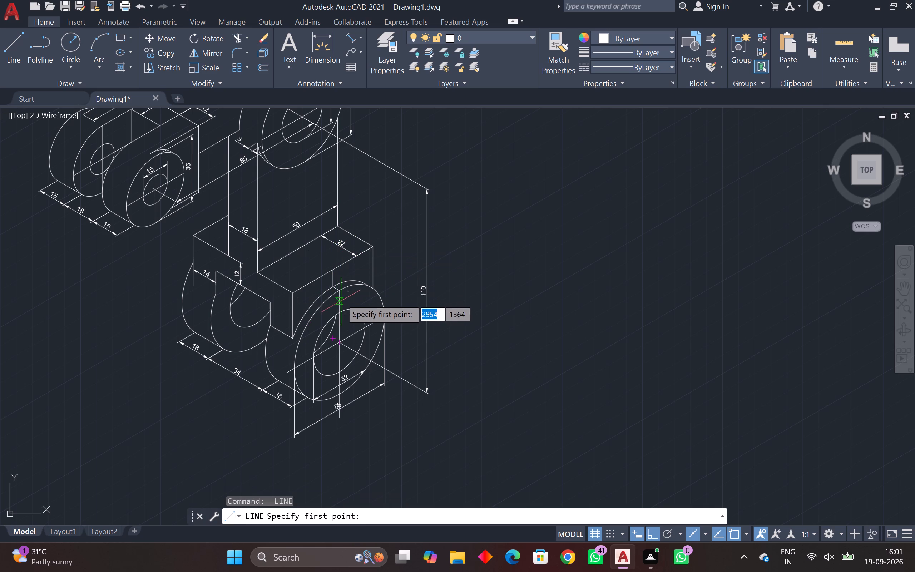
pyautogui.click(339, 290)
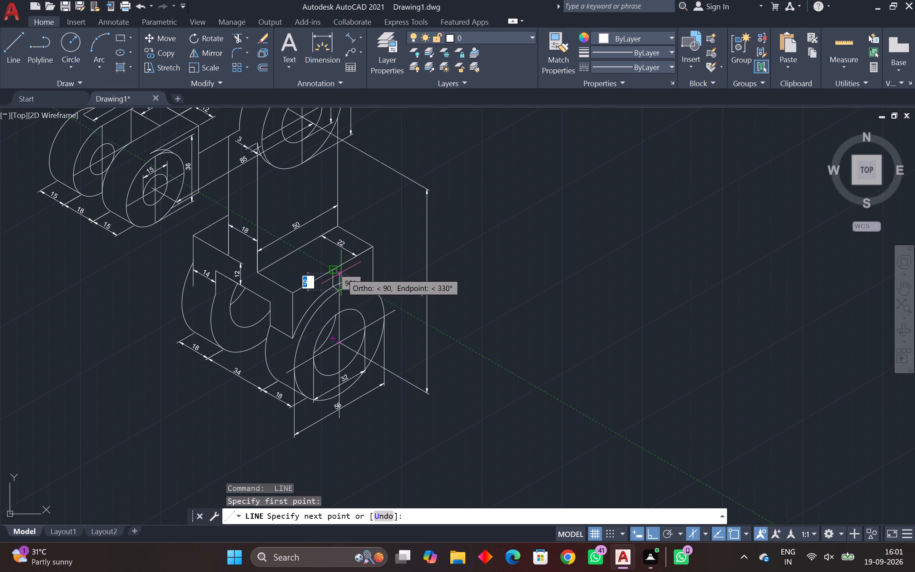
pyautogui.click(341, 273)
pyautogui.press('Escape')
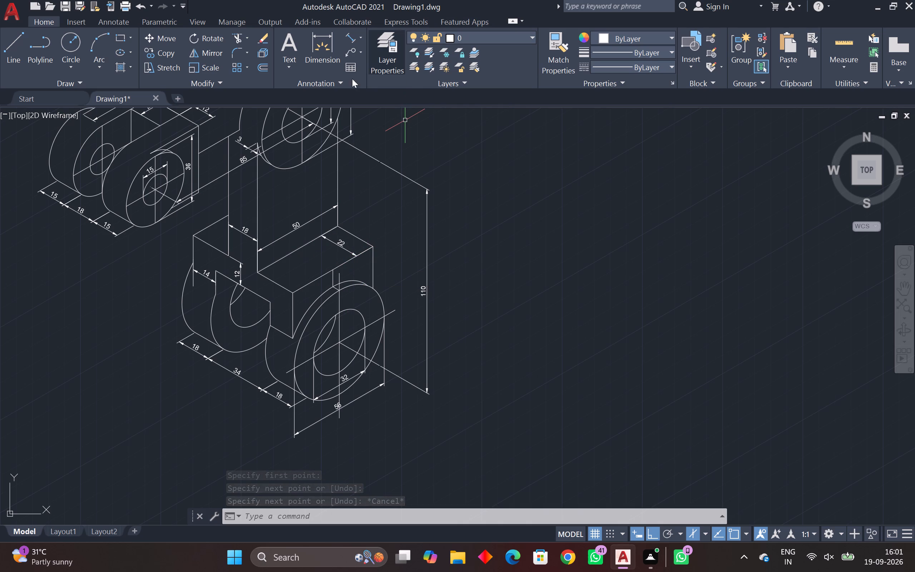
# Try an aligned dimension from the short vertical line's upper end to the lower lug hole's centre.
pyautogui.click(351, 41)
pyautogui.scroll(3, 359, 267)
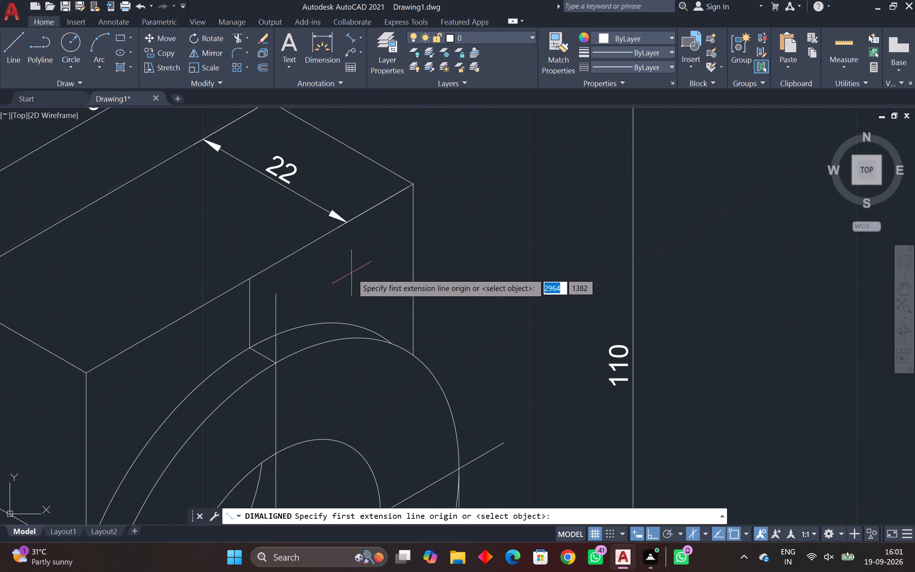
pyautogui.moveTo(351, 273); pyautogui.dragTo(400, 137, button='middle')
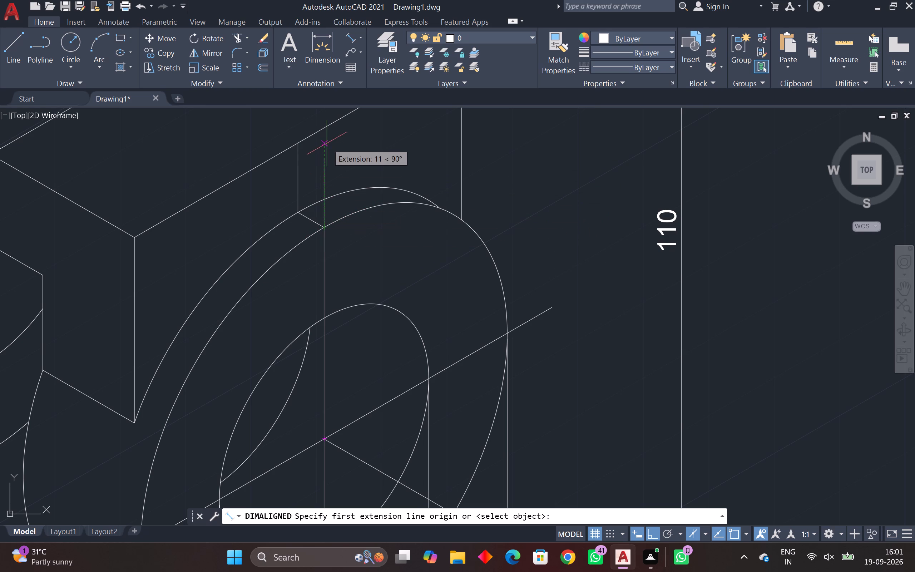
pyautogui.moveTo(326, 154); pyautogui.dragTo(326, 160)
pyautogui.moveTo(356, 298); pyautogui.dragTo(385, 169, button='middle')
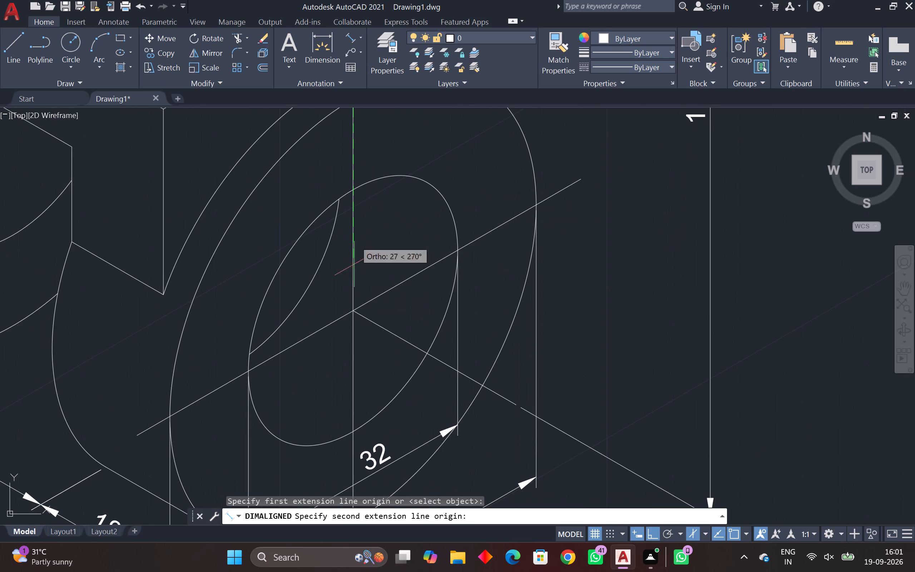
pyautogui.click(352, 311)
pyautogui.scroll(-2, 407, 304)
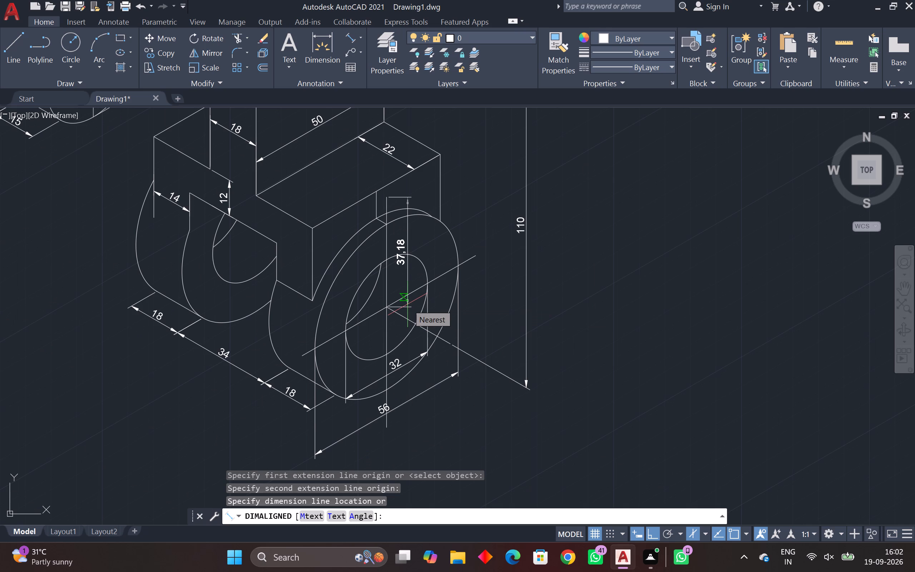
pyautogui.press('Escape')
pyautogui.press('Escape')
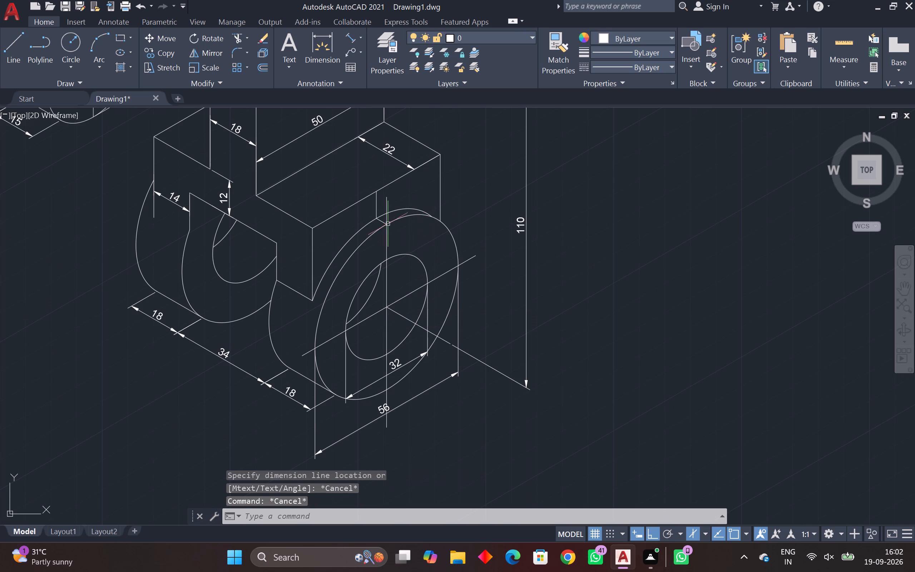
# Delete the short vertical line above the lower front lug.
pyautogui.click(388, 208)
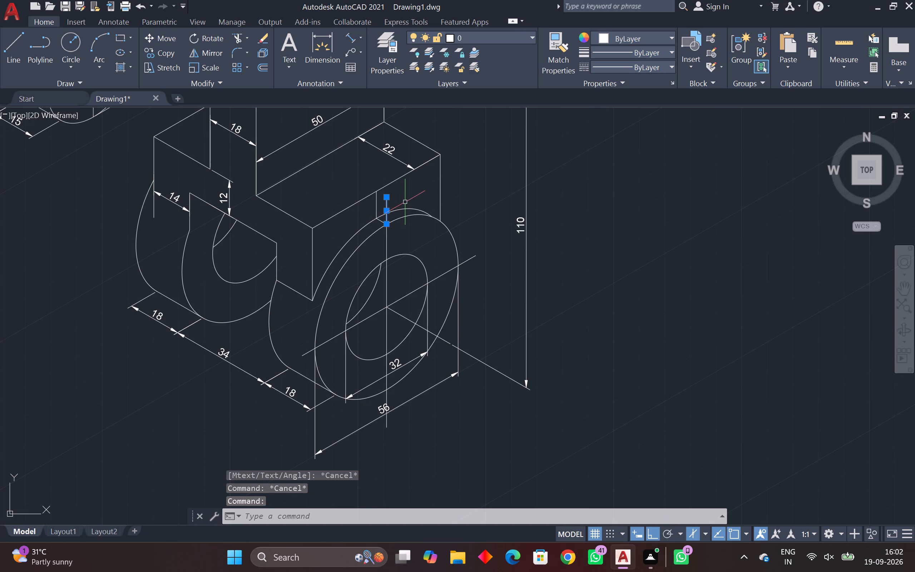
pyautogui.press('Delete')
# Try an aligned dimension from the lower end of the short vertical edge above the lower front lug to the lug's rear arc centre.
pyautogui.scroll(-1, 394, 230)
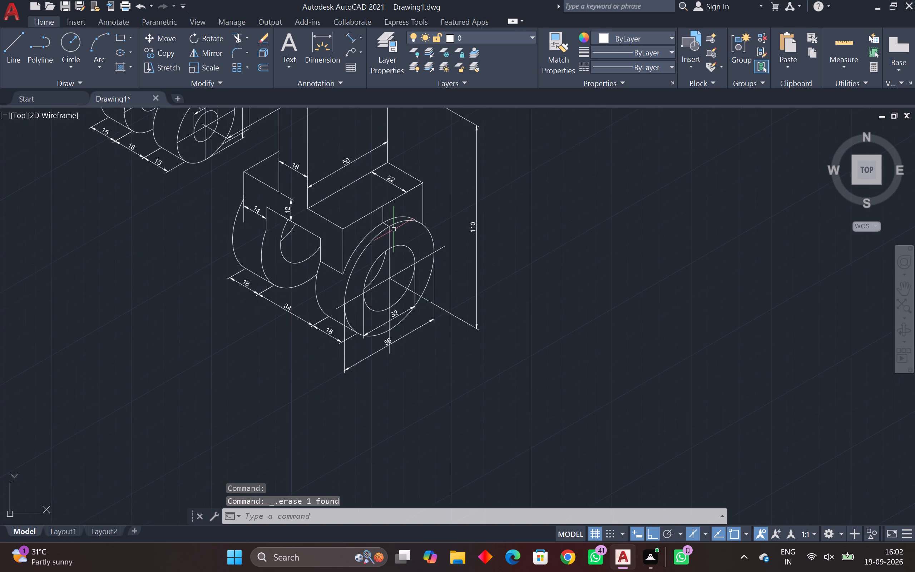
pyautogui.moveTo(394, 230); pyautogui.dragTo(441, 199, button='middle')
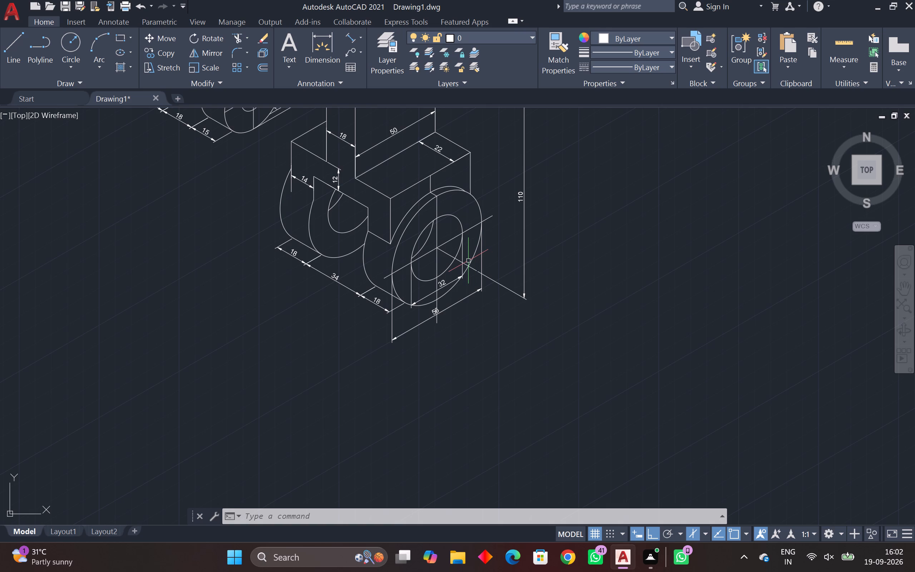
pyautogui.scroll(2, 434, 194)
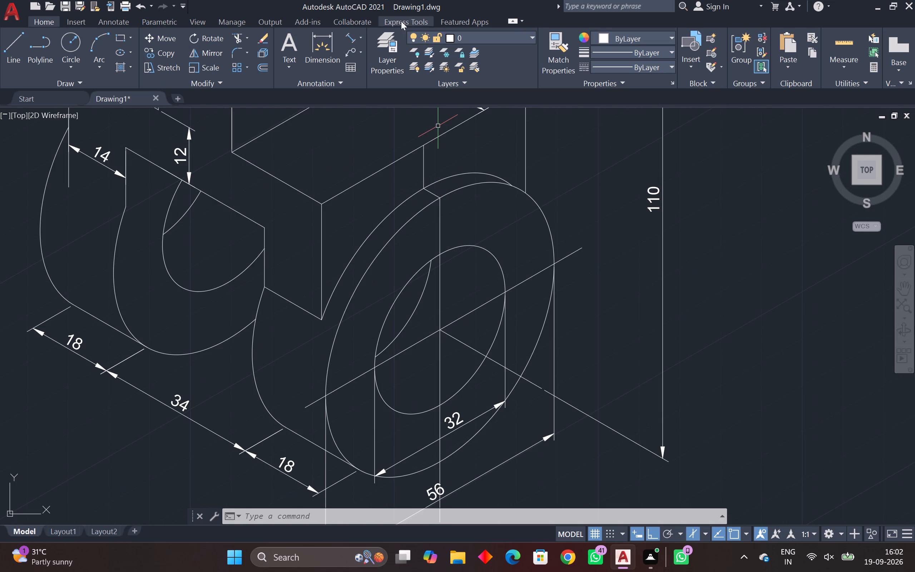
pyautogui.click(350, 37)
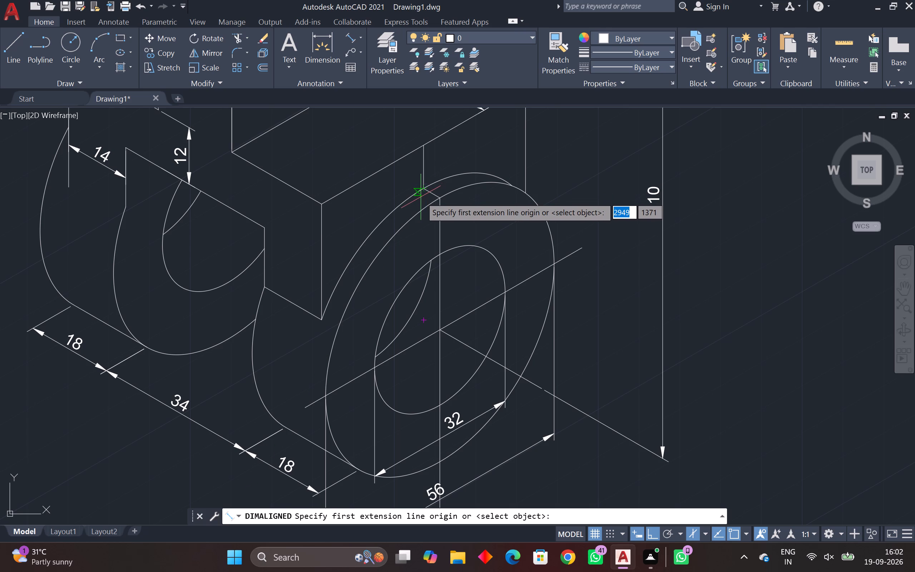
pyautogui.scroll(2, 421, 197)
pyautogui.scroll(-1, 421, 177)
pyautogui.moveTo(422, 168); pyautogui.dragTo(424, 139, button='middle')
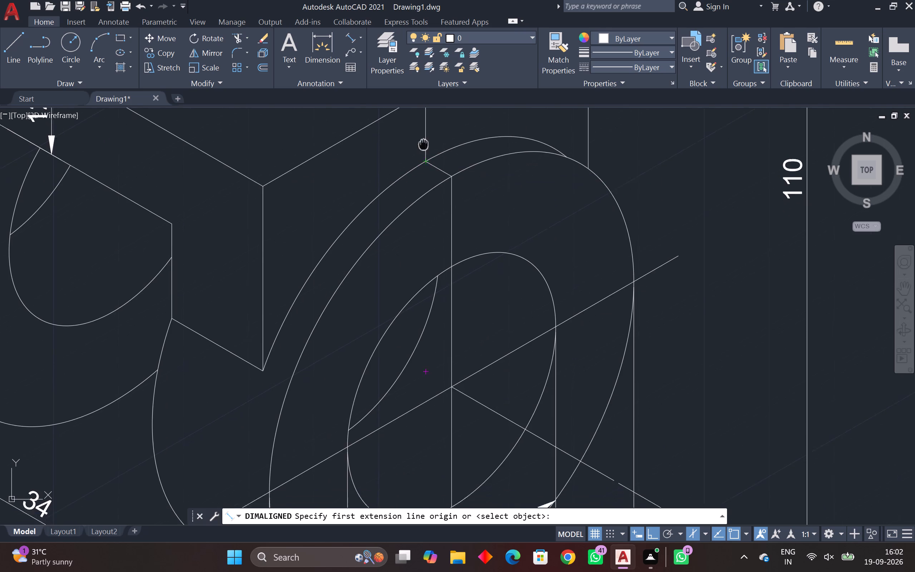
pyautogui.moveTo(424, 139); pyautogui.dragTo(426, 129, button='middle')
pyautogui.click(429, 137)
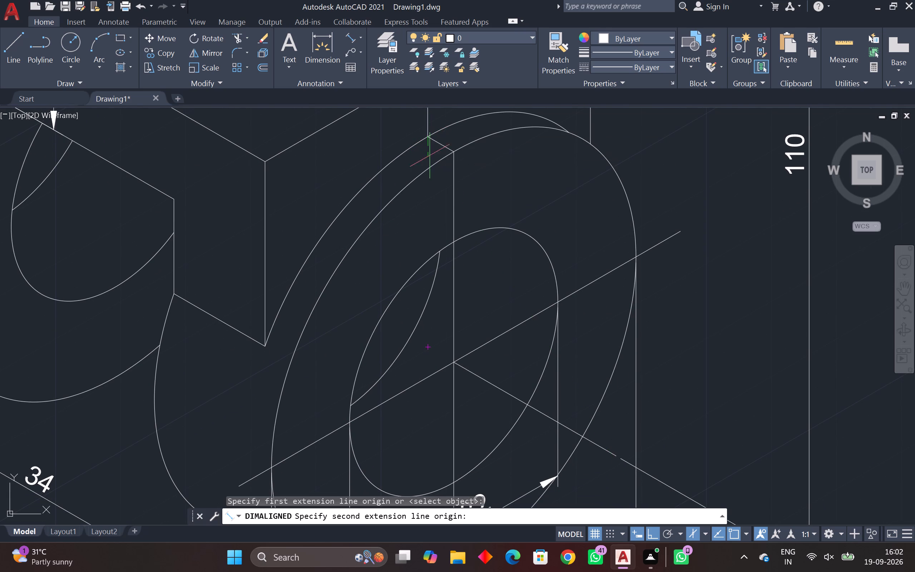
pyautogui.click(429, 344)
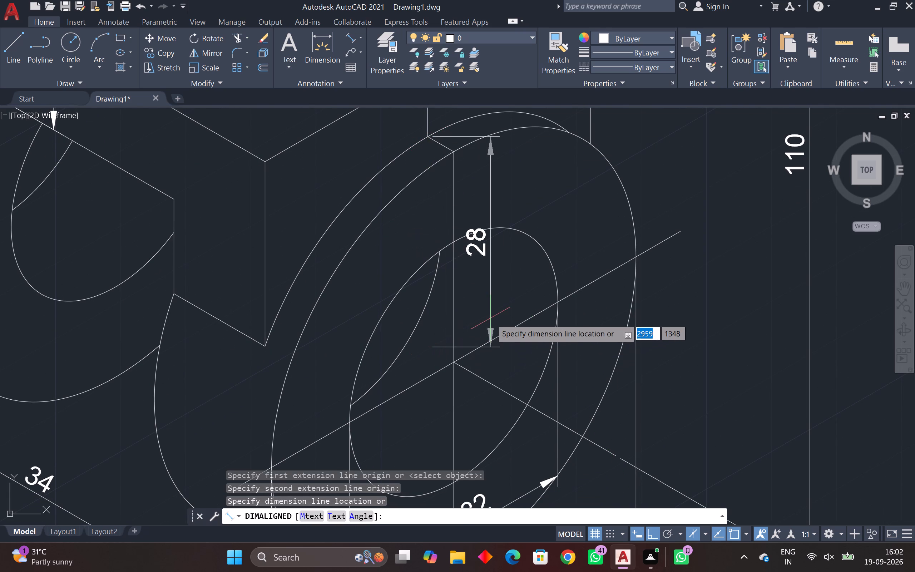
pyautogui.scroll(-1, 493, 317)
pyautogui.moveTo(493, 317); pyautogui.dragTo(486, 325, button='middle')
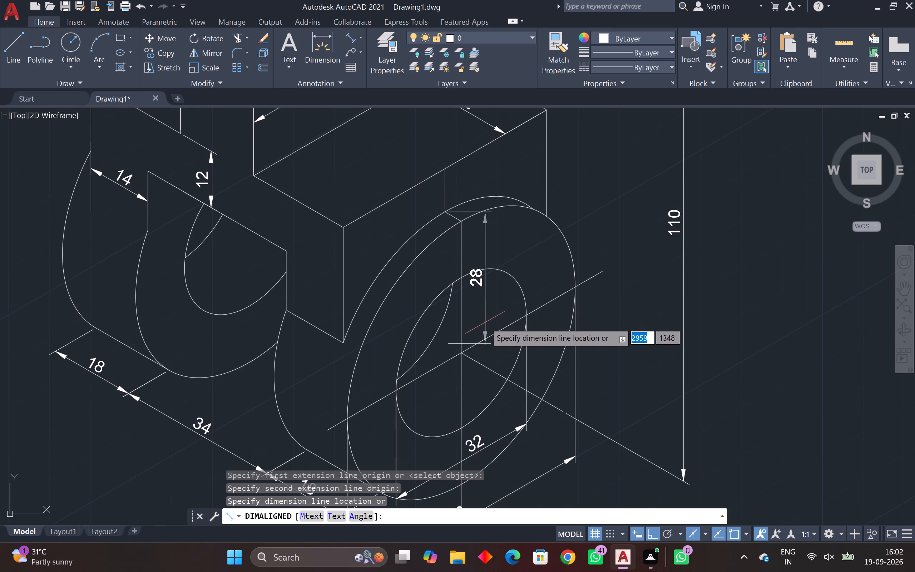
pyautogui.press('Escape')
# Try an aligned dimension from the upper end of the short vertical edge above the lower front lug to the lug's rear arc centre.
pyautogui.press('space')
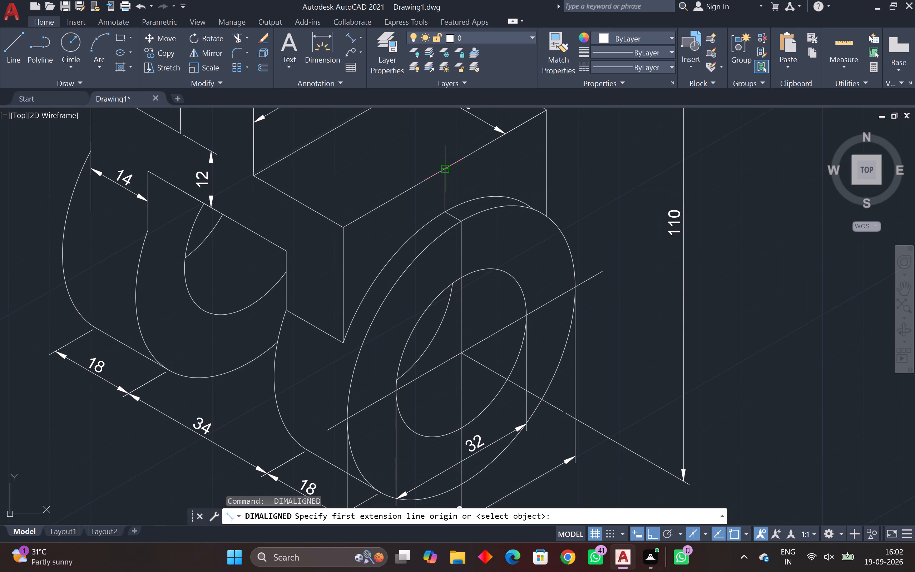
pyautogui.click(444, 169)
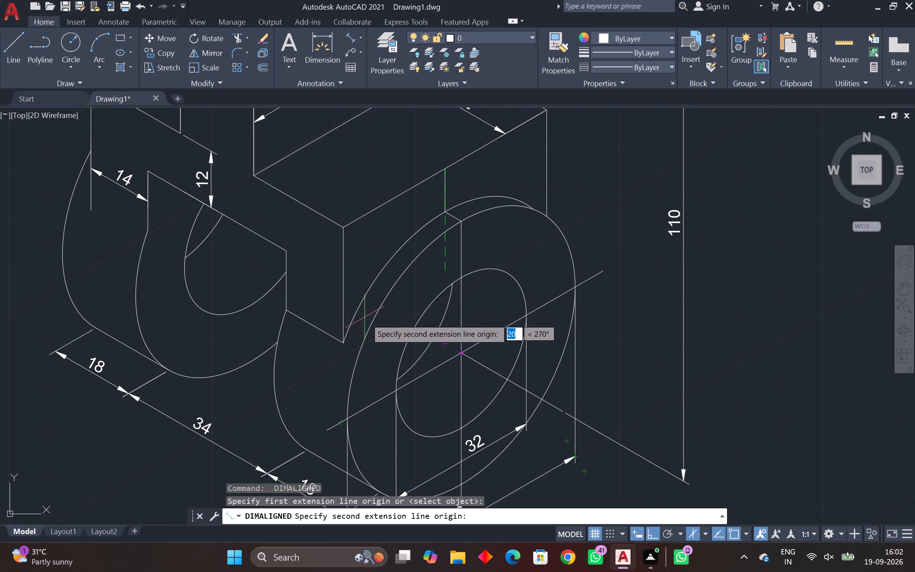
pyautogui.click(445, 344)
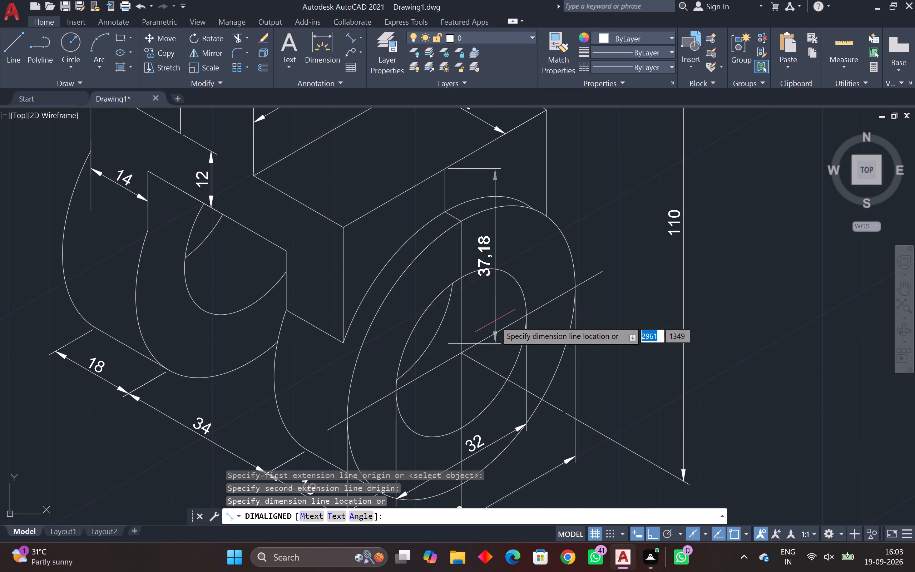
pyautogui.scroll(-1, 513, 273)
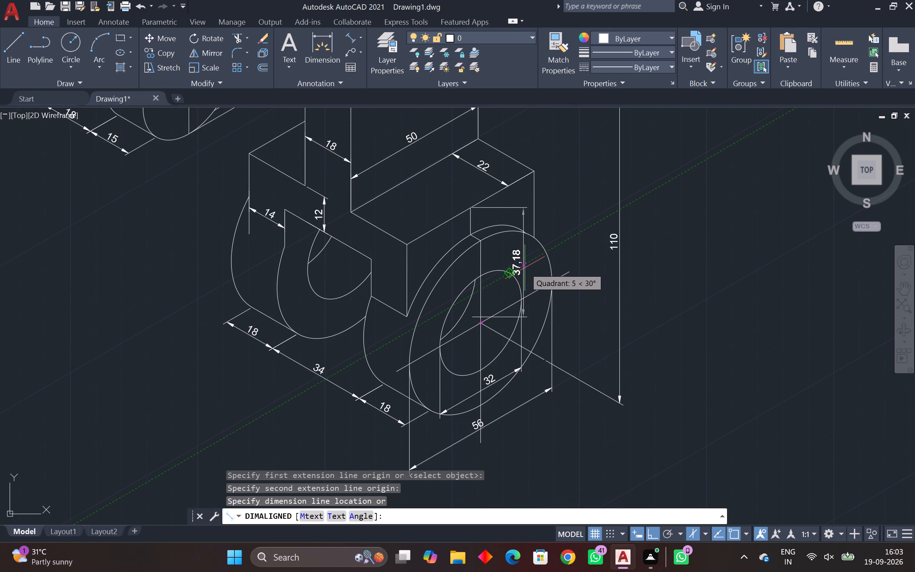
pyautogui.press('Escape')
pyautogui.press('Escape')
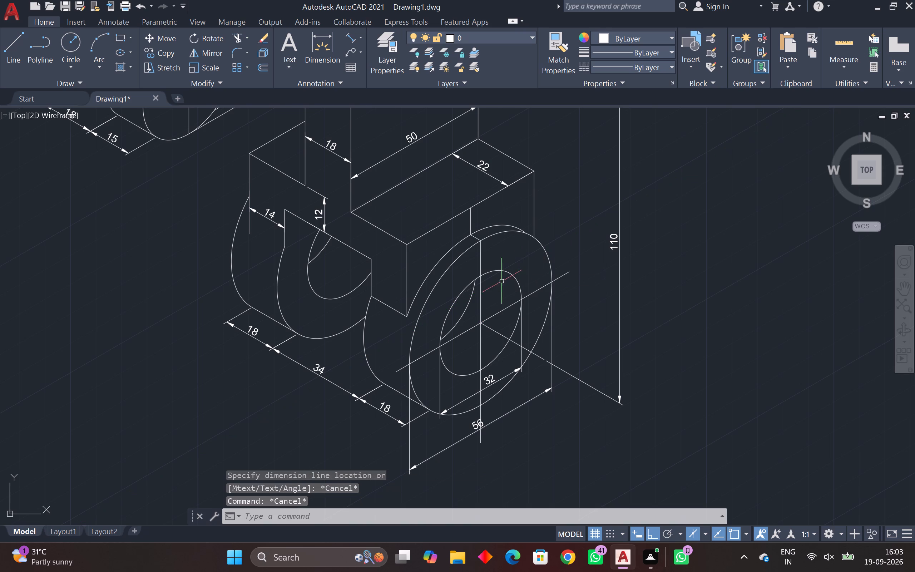
# Set the drawing's default lineweight to 0.00 mm in the lineweight settings.
pyautogui.scroll(-1, 543, 249)
pyautogui.moveTo(535, 251); pyautogui.dragTo(451, 363, button='middle')
pyautogui.scroll(-1, 451, 363)
pyautogui.moveTo(452, 363); pyautogui.dragTo(491, 337, button='middle')
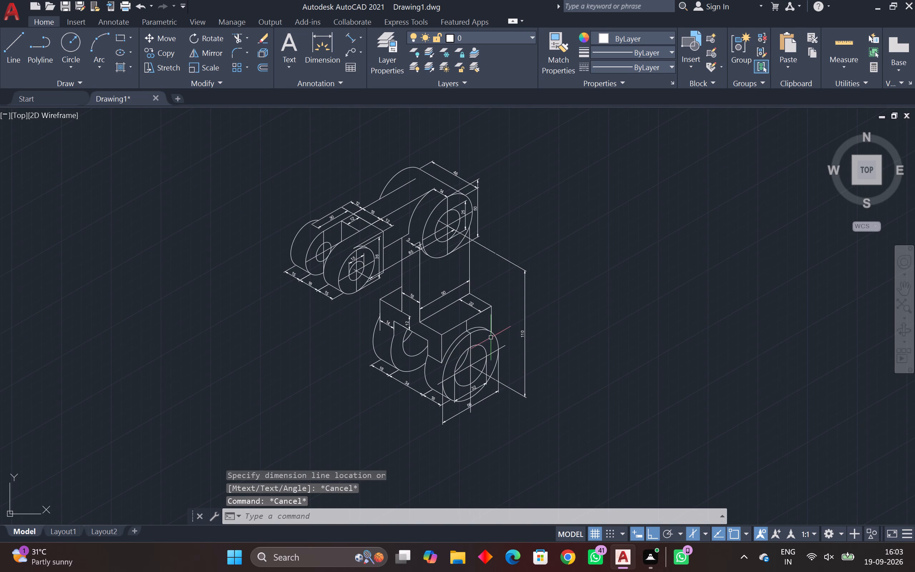
pyautogui.press('l')
pyautogui.press('w')
pyautogui.press('Return')
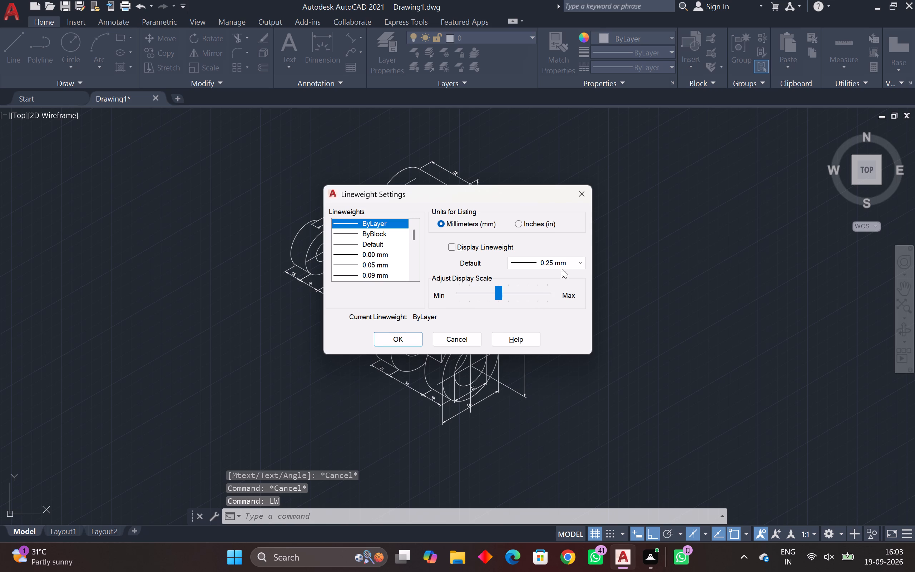
pyautogui.click(565, 257)
pyautogui.scroll(11, 550, 299)
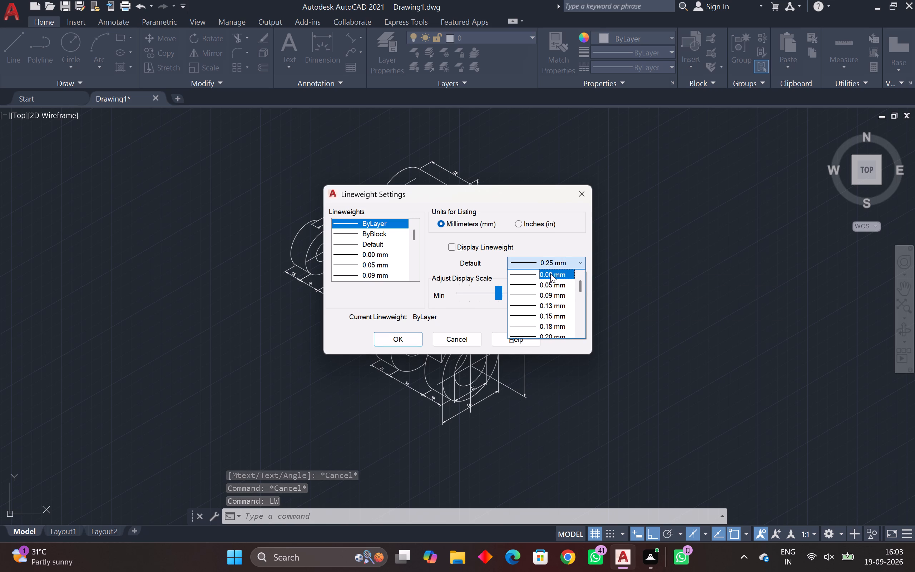
pyautogui.click(550, 273)
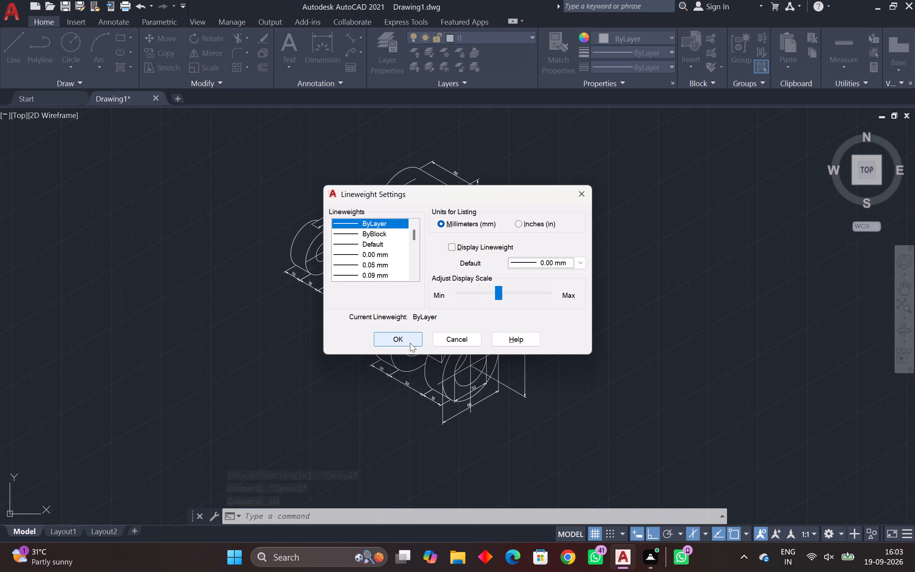
pyautogui.moveTo(410, 343); pyautogui.dragTo(406, 343)
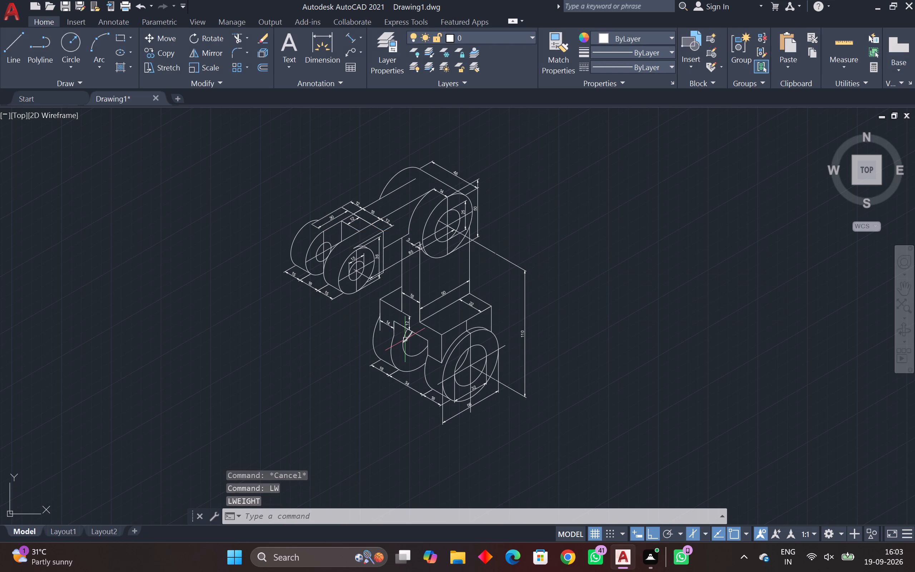
# Save the drawing in the Documents folder as 11838 SEP 19(1).
pyautogui.hotkey('ctrl', 's')
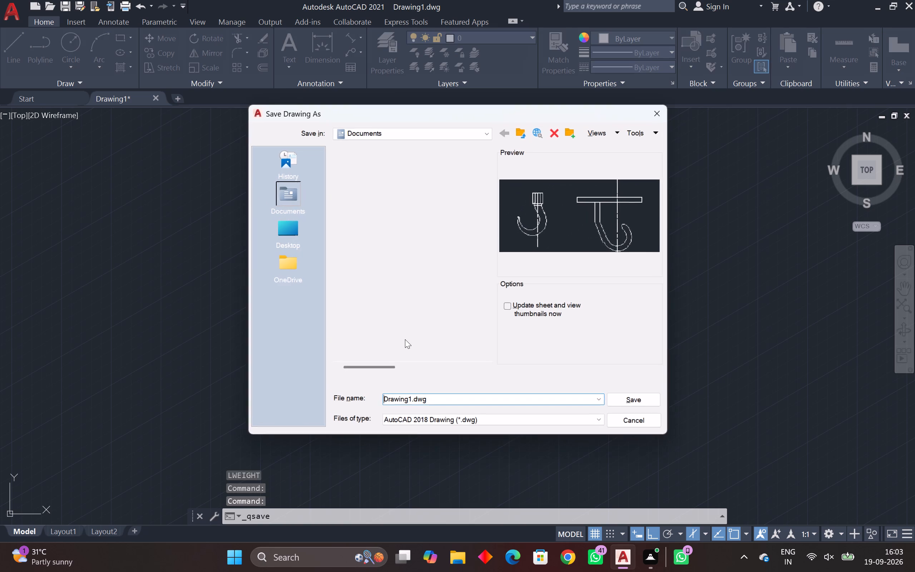
pyautogui.write('11838')
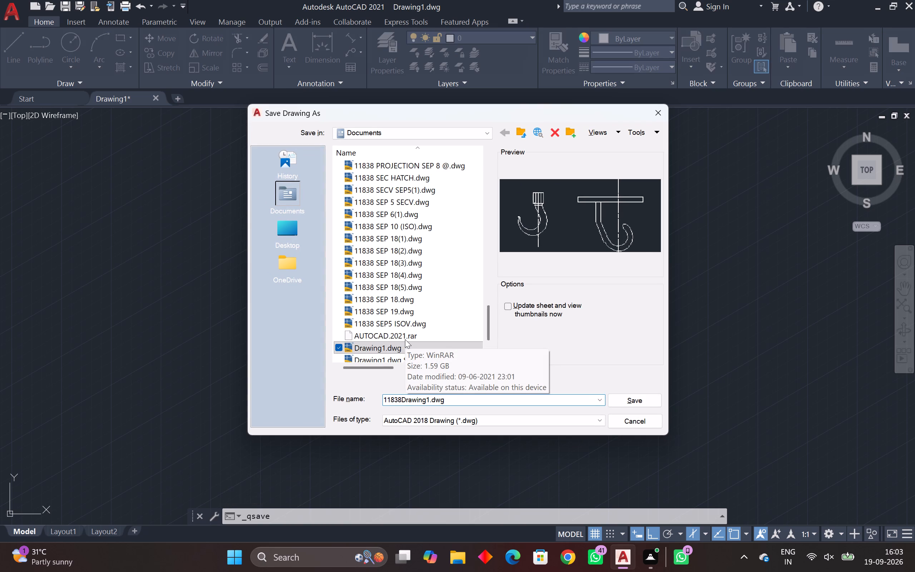
pyautogui.moveTo(449, 398); pyautogui.dragTo(421, 400)
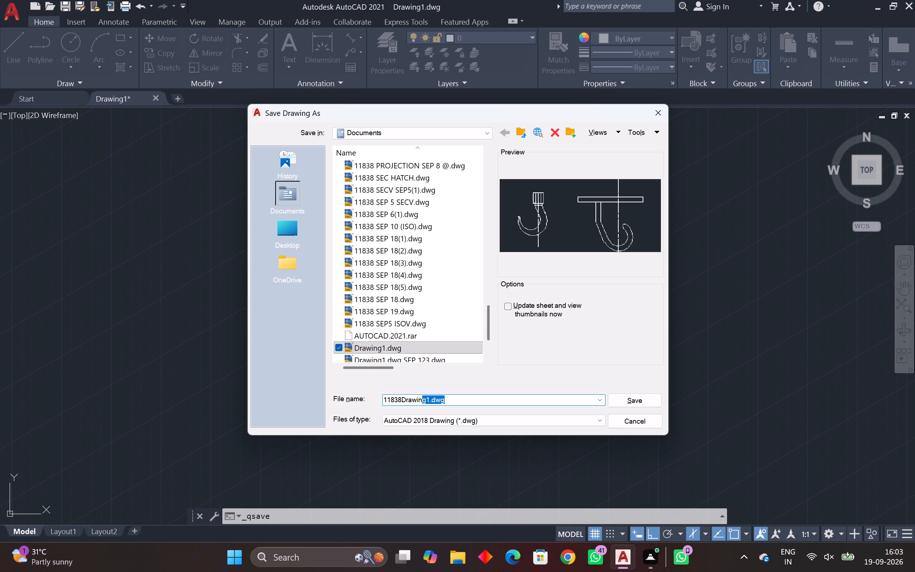
pyautogui.moveTo(421, 400); pyautogui.dragTo(402, 401)
pyautogui.moveTo(402, 401); pyautogui.dragTo(401, 402)
pyautogui.press('space')
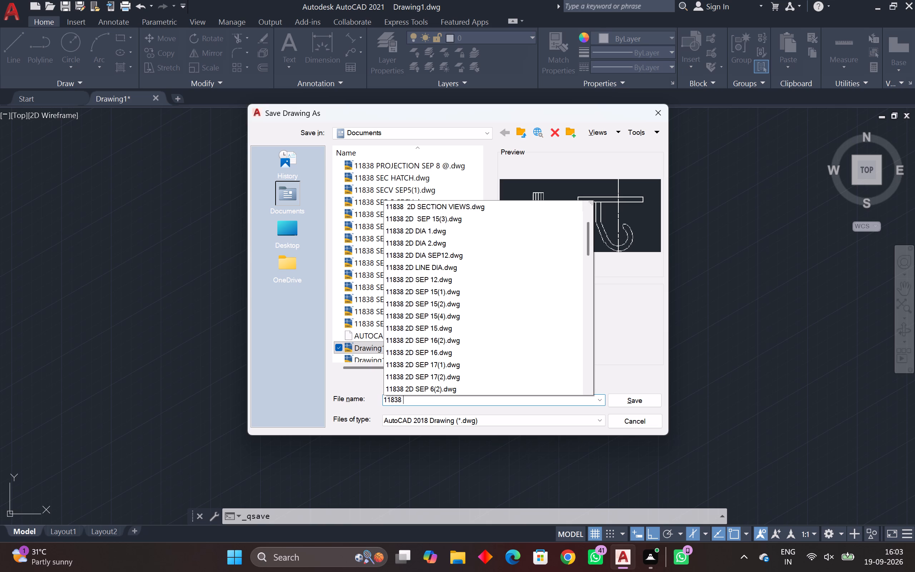
pyautogui.press('s')
pyautogui.press('BackSpace')
pyautogui.press('s')
pyautogui.write('EP')
pyautogui.press('space')
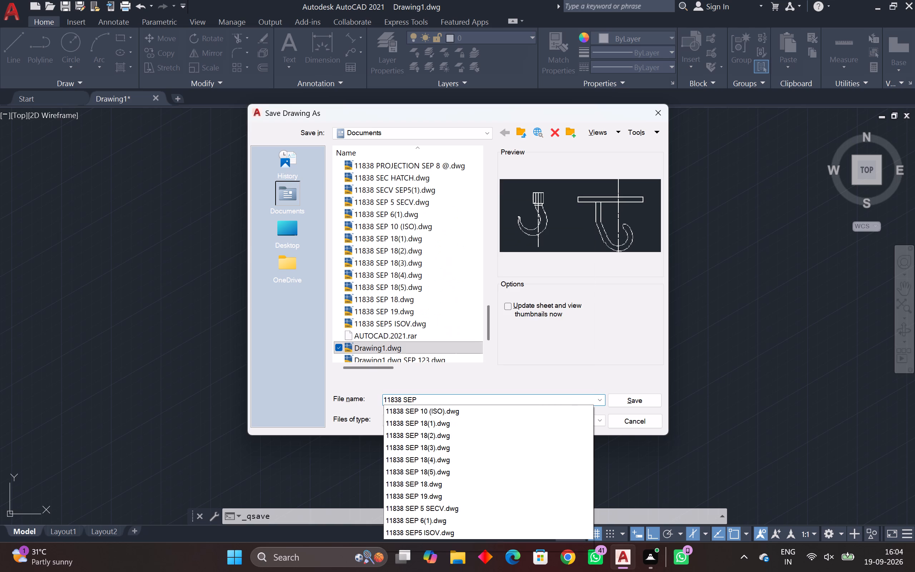
pyautogui.write('19')
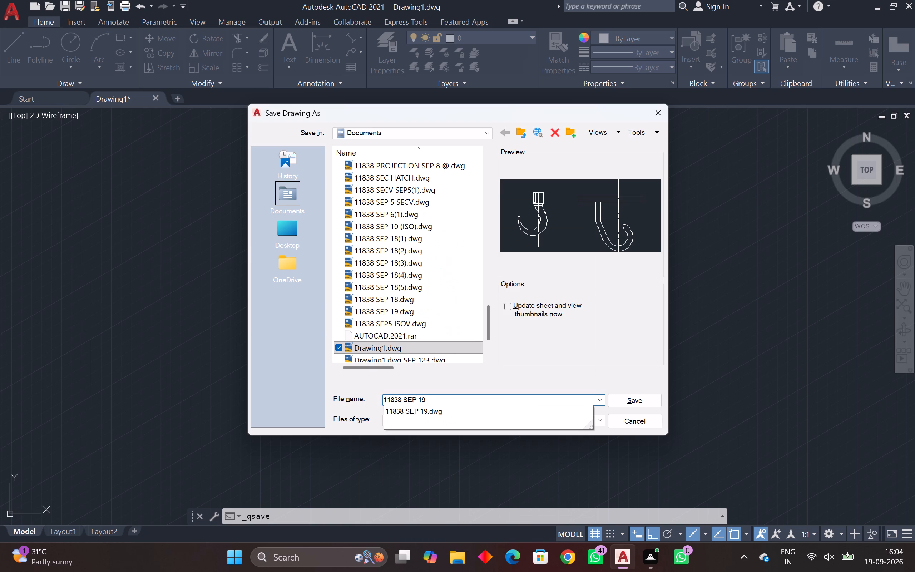
pyautogui.hotkey('shift', '(')
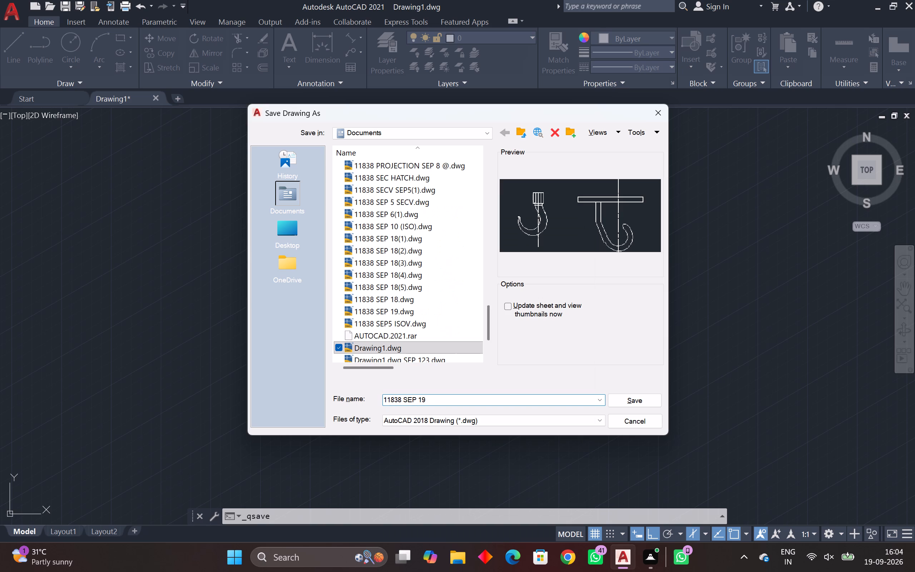
pyautogui.press('1')
pyautogui.hotkey('shift', ')')
pyautogui.click(625, 405)
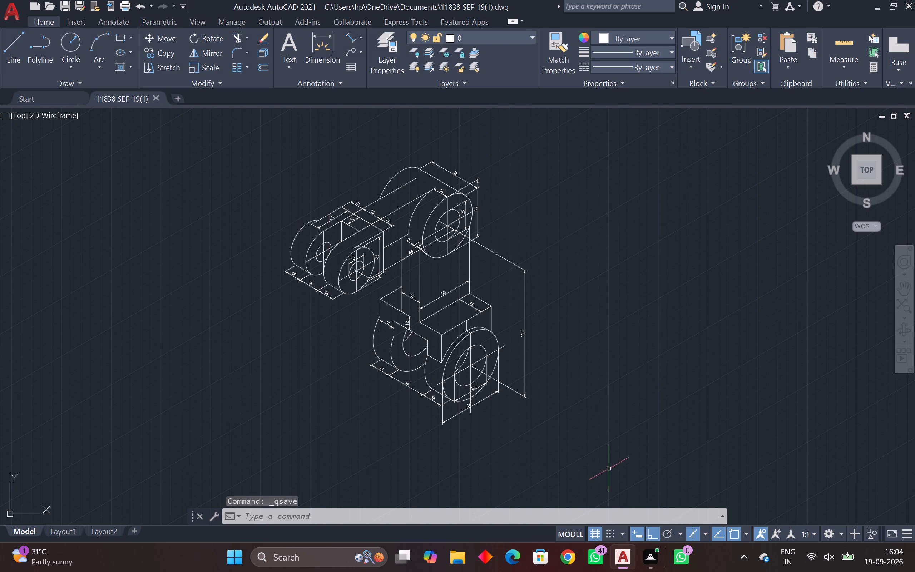
# Start plotting the drawing and choose AutoCAD PDF (High Quality Print).pc3 as the plotter.
pyautogui.scroll(-1, 502, 385)
pyautogui.middleClick(501, 387)
pyautogui.scroll(1, 501, 387)
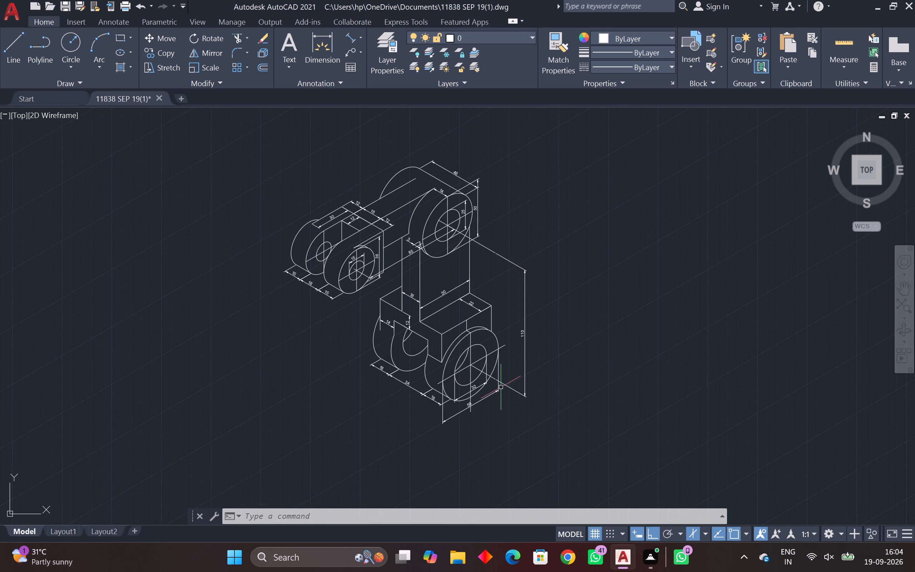
pyautogui.hotkey('ctrl', 'p')
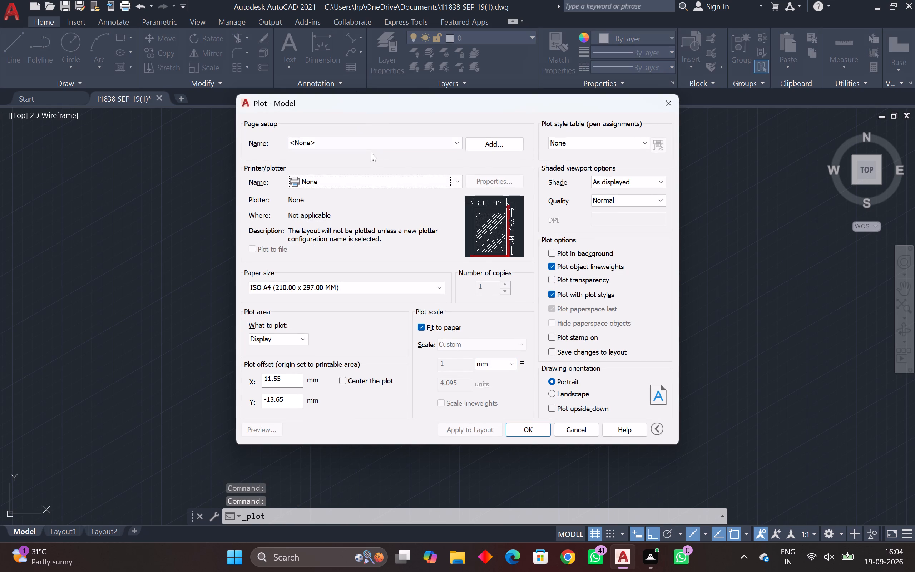
pyautogui.click(379, 144)
pyautogui.click(367, 194)
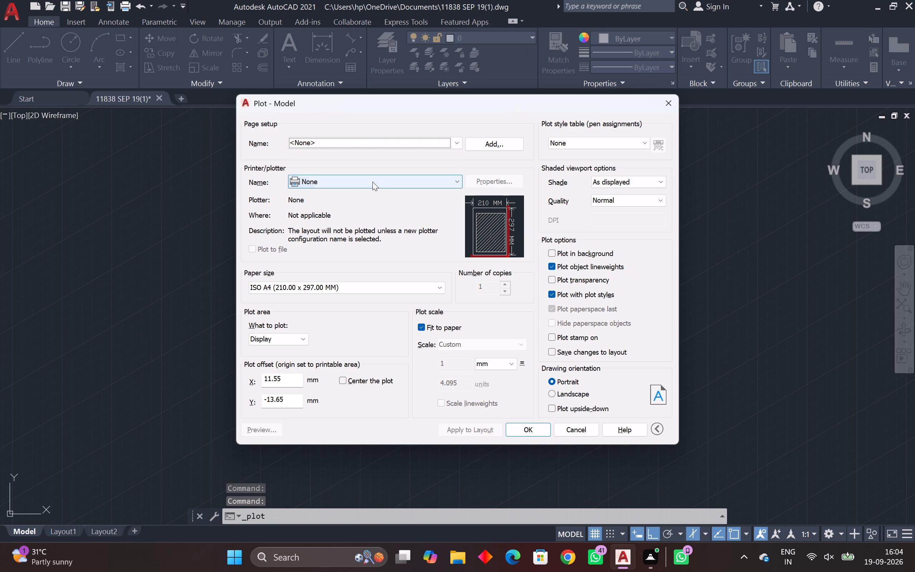
pyautogui.click(372, 182)
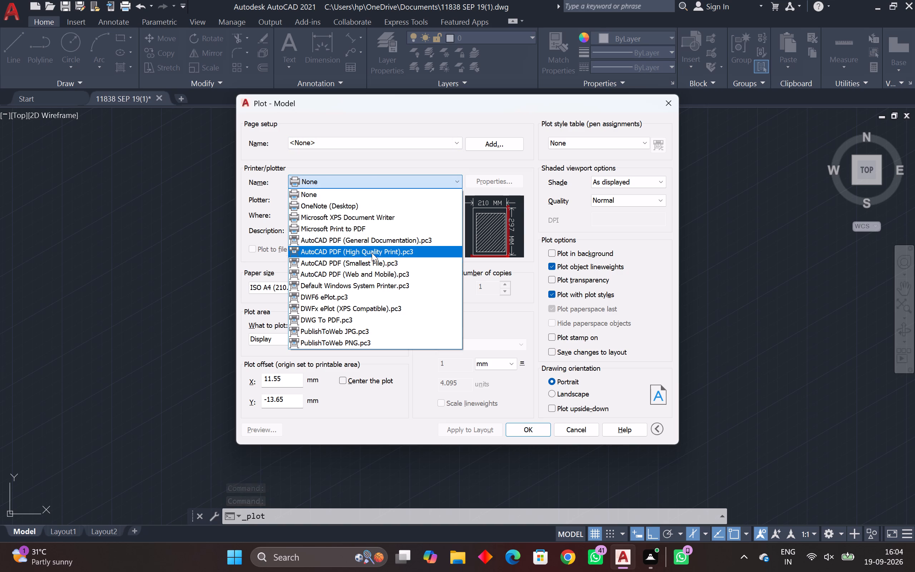
pyautogui.click(372, 253)
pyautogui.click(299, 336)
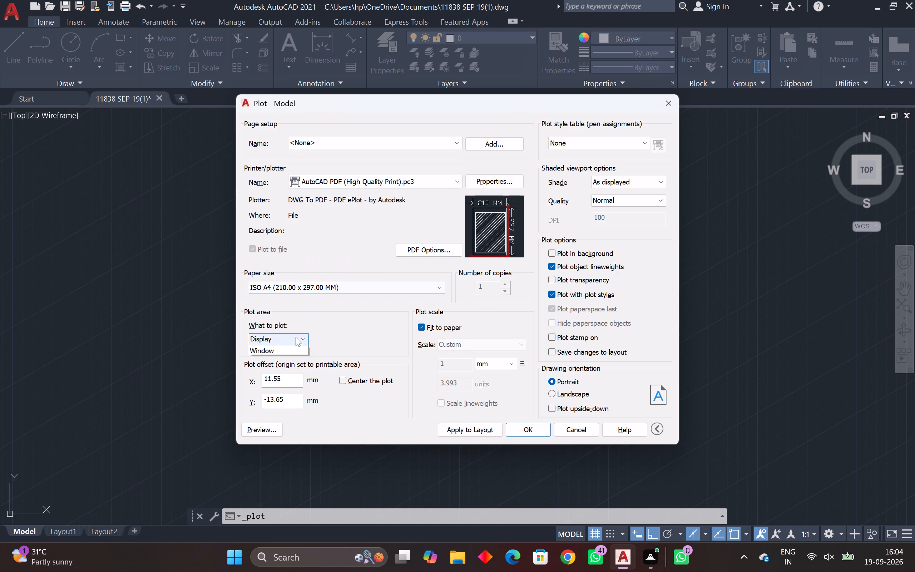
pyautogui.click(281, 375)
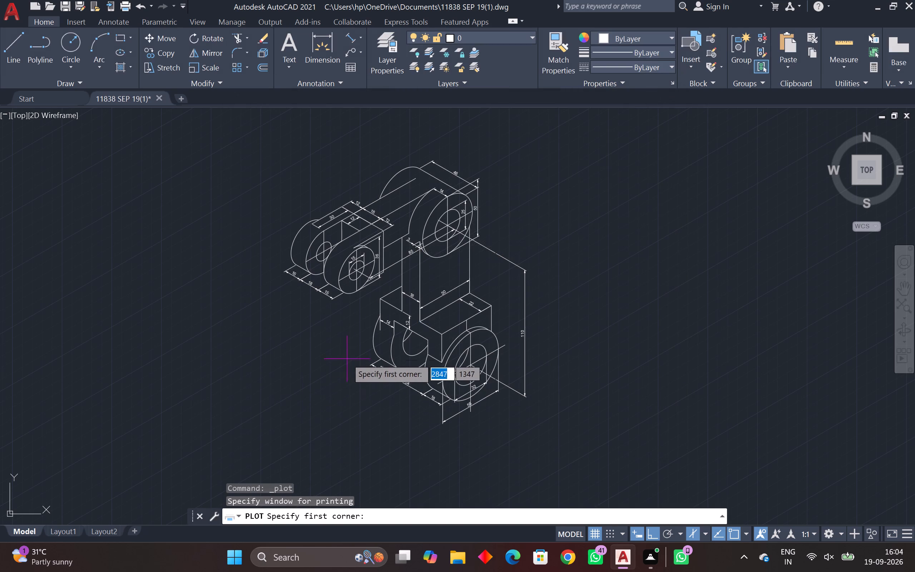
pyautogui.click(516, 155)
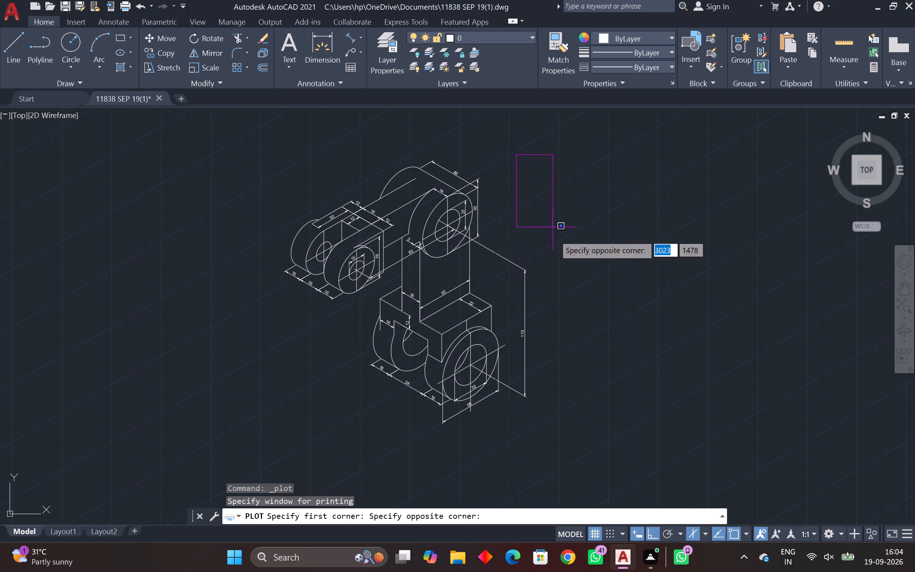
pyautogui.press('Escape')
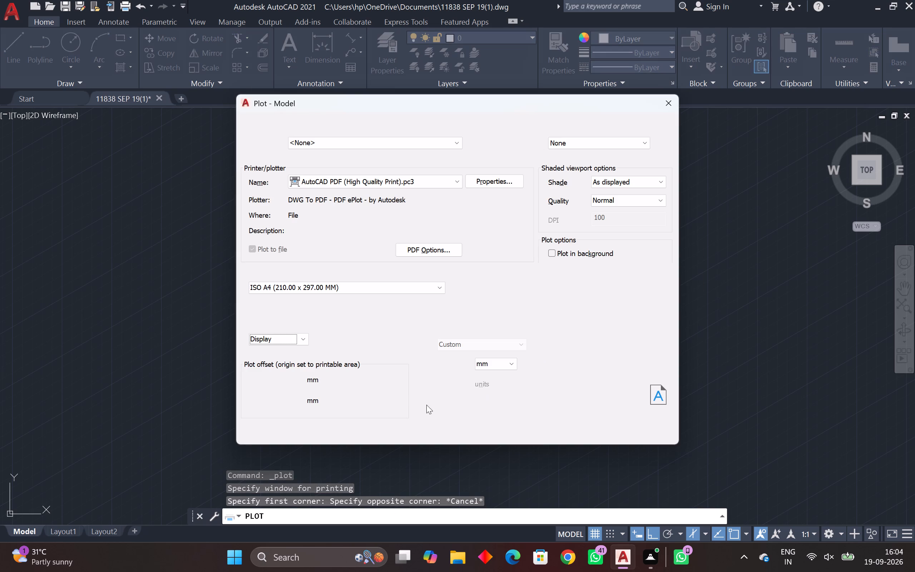
# Set the plot area to a window enclosing the whole dimensioned bracket and centre the plot on the sheet.
pyautogui.click(285, 339)
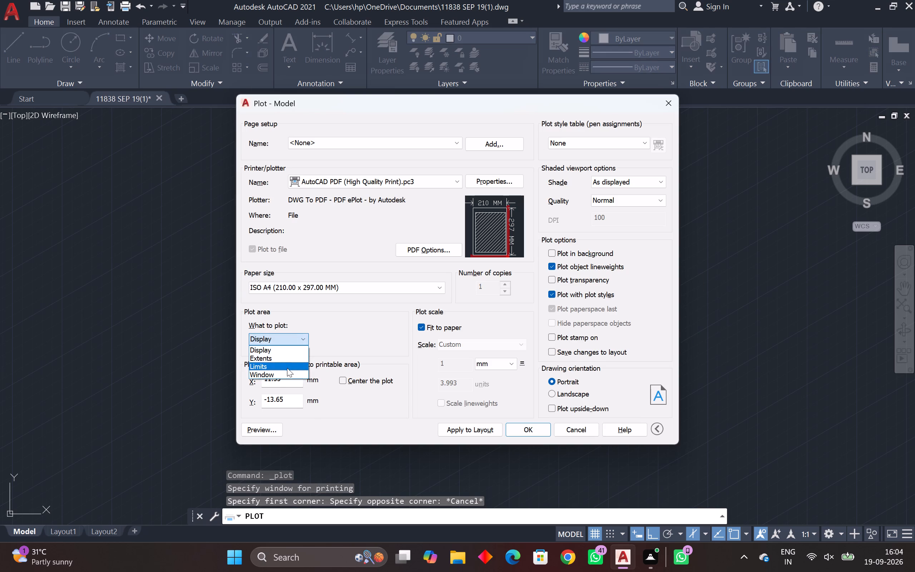
pyautogui.click(284, 375)
pyautogui.moveTo(553, 154); pyautogui.dragTo(555, 158)
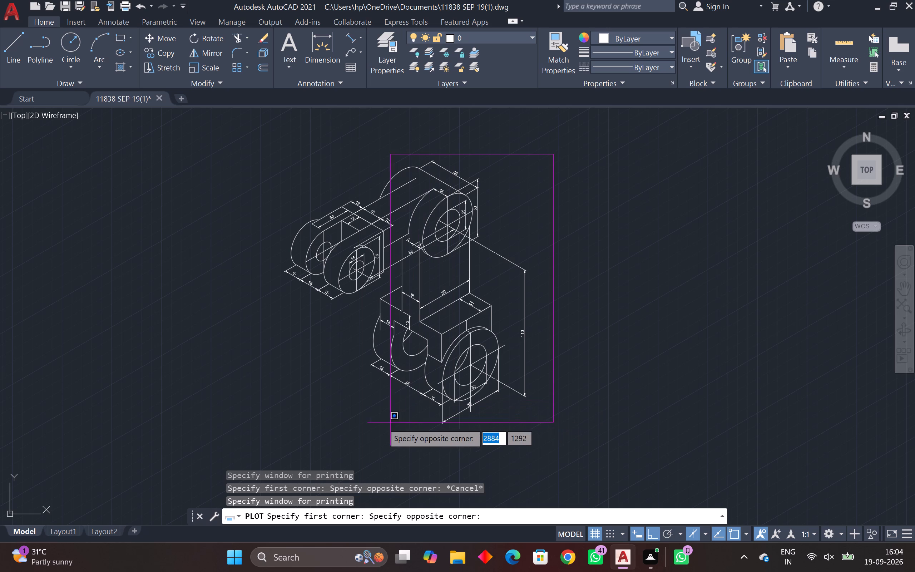
pyautogui.click(276, 431)
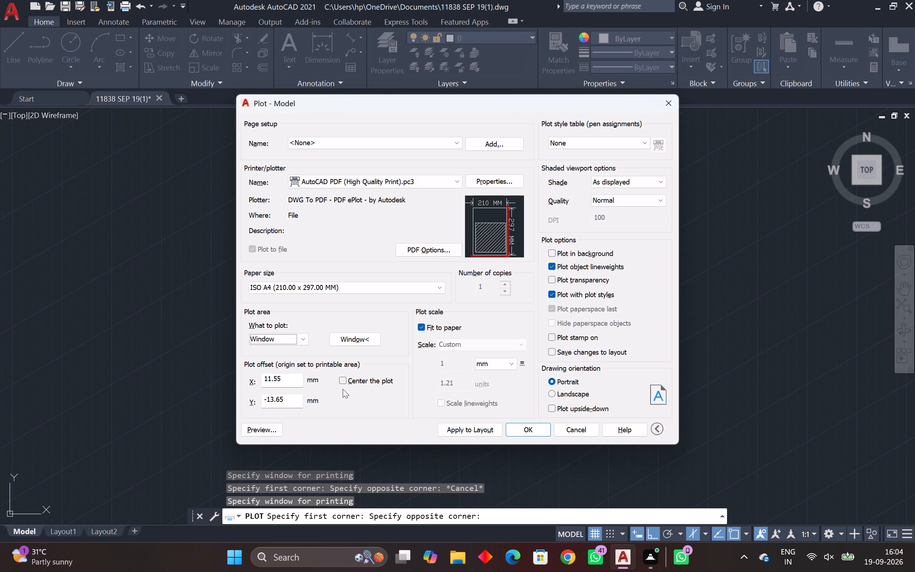
pyautogui.click(342, 380)
# Preview the plot and examine the bracket's linework, dimensions and placement on the sheet.
pyautogui.click(261, 433)
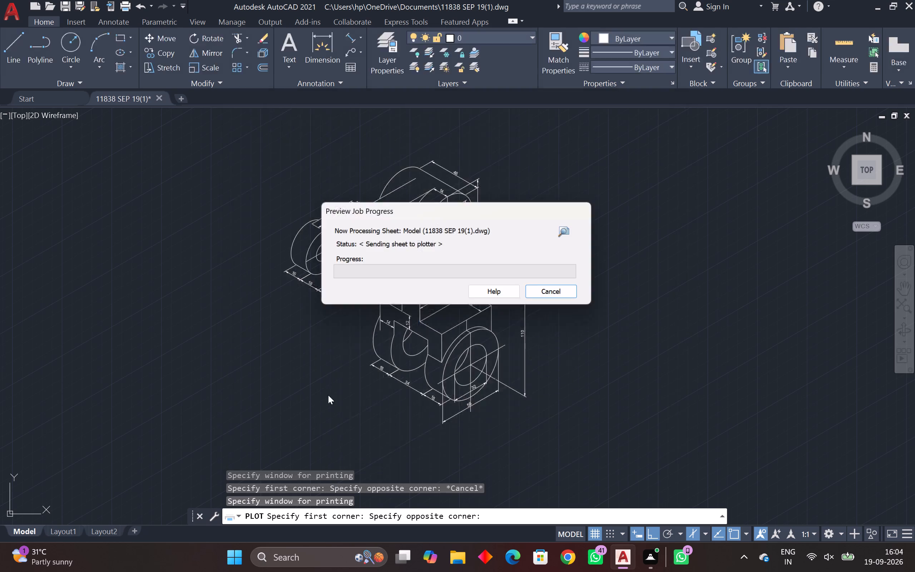
pyautogui.scroll(3, 447, 268)
pyautogui.scroll(-1, 450, 264)
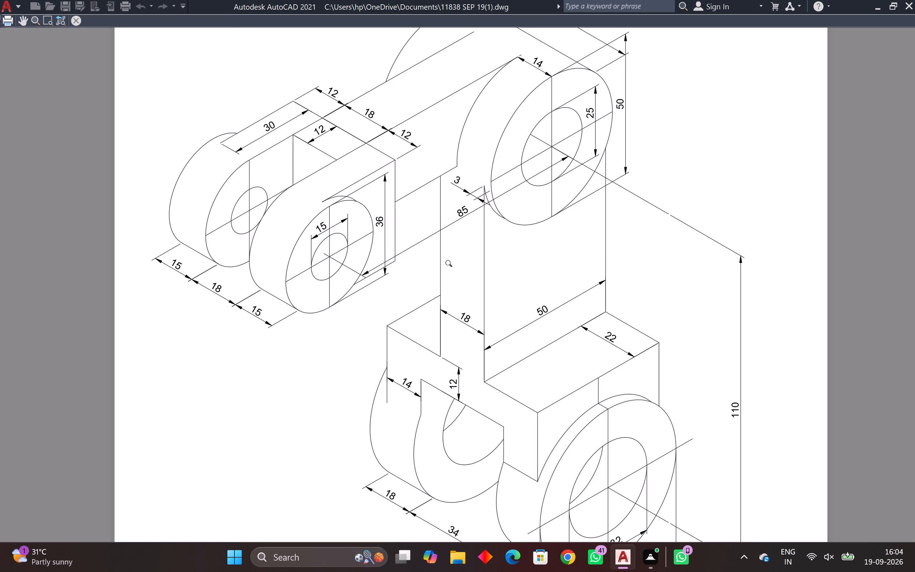
pyautogui.scroll(-1, 450, 264)
pyautogui.moveTo(450, 264); pyautogui.dragTo(437, 265, button='middle')
pyautogui.scroll(2, 437, 265)
pyautogui.scroll(-2, 437, 263)
pyautogui.moveTo(437, 263); pyautogui.dragTo(429, 209, button='middle')
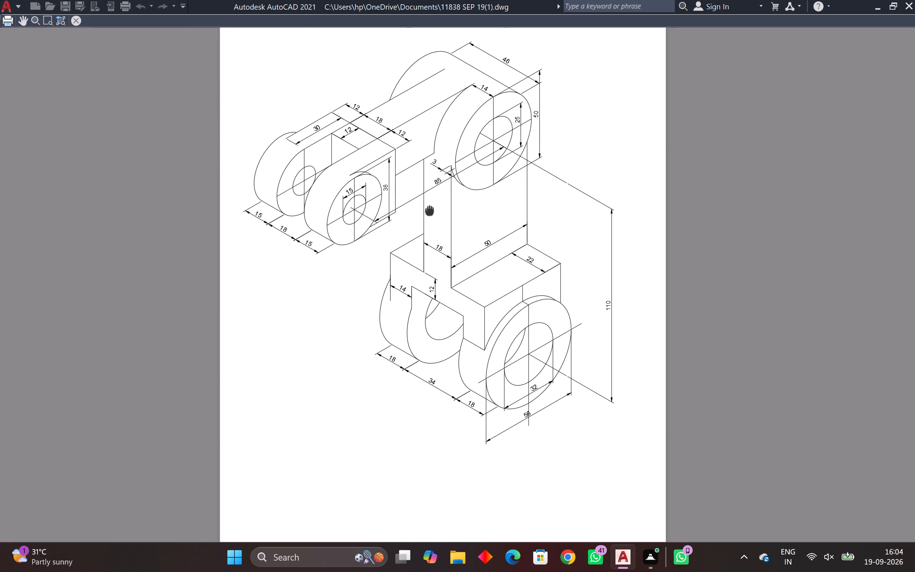
pyautogui.moveTo(429, 209); pyautogui.dragTo(429, 208, button='middle')
pyautogui.scroll(3, 448, 319)
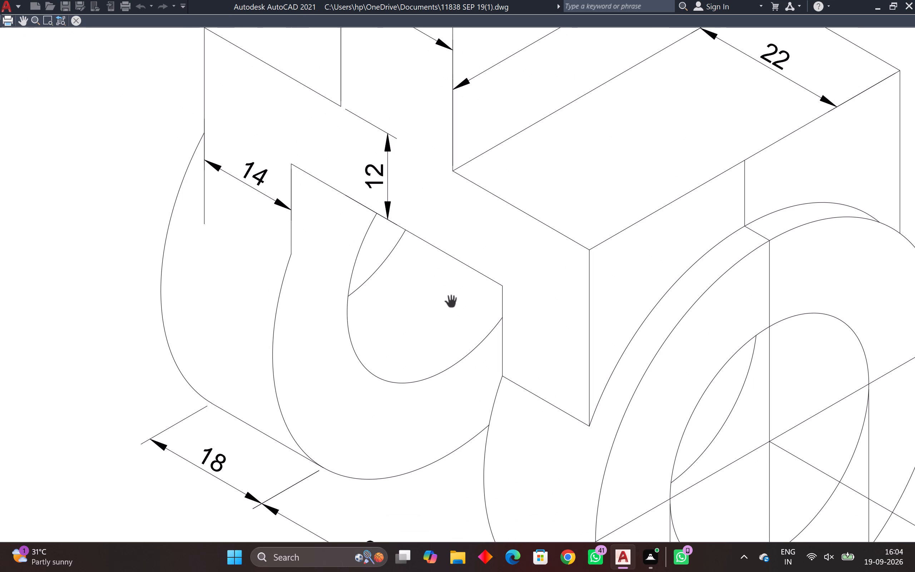
pyautogui.scroll(-2, 450, 297)
pyautogui.moveTo(443, 280); pyautogui.dragTo(426, 265, button='middle')
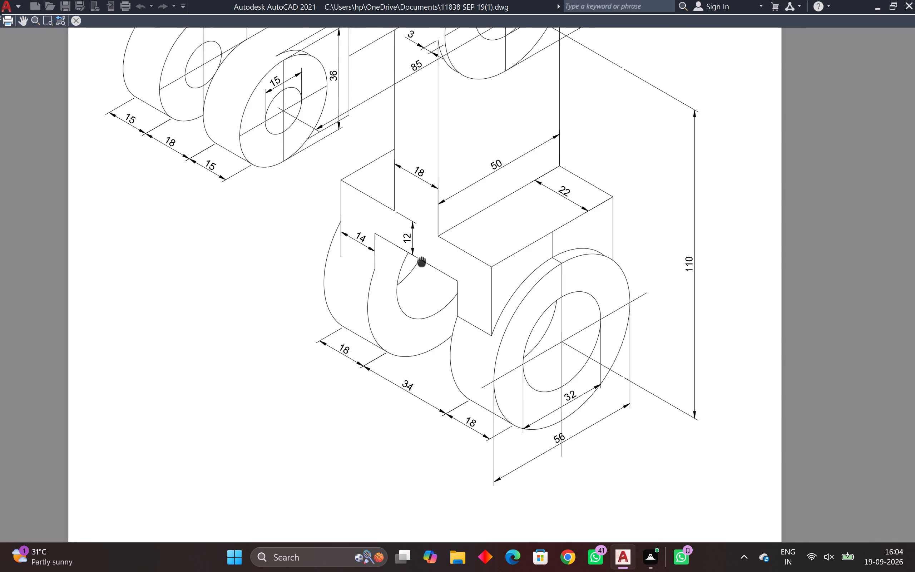
pyautogui.moveTo(426, 265); pyautogui.dragTo(408, 247, button='middle')
pyautogui.scroll(-2, 405, 243)
pyautogui.moveTo(399, 236); pyautogui.dragTo(367, 217, button='middle')
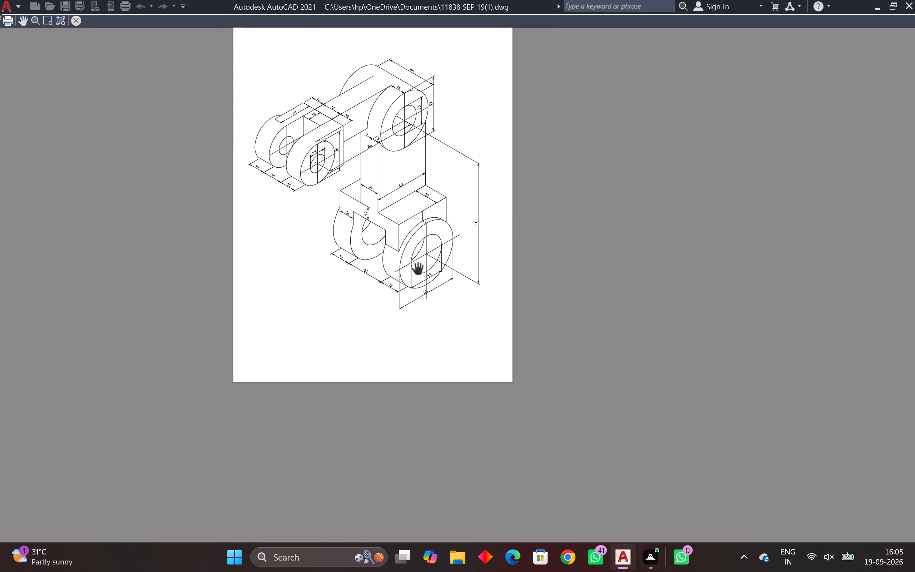
# Plot the previewed sheet to 11838 SEP 19(1)-Model.pdf in the Documents folder and close the resulting PDF.
pyautogui.click(5, 20)
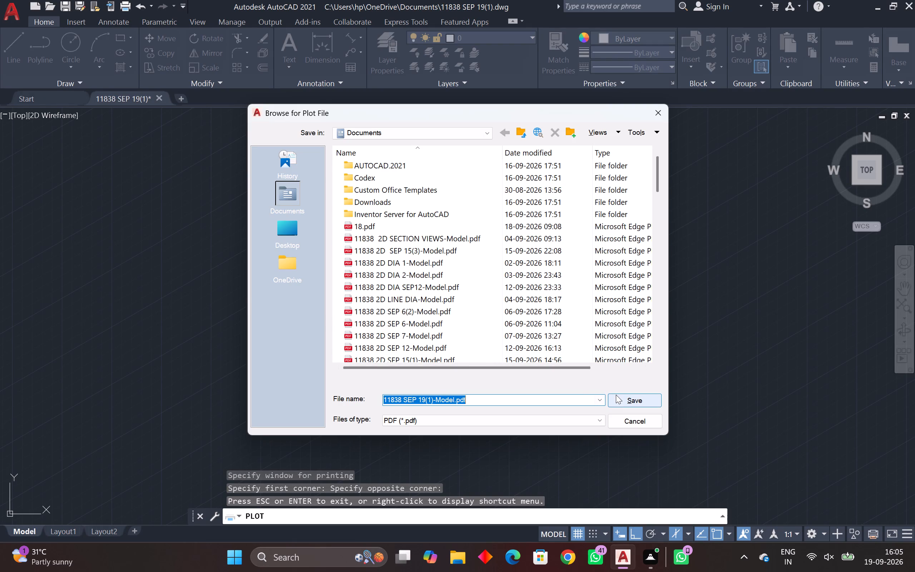
pyautogui.press('Return')
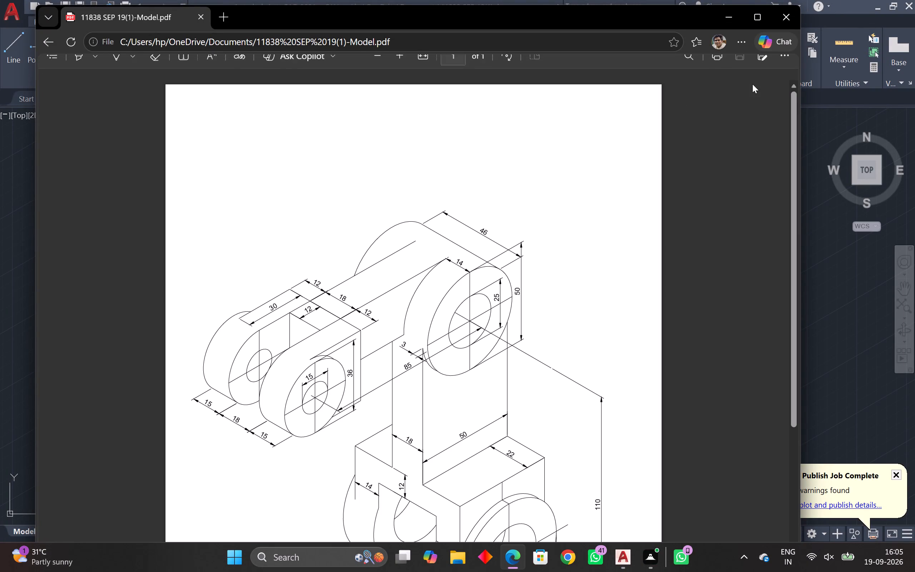
pyautogui.click(776, 13)
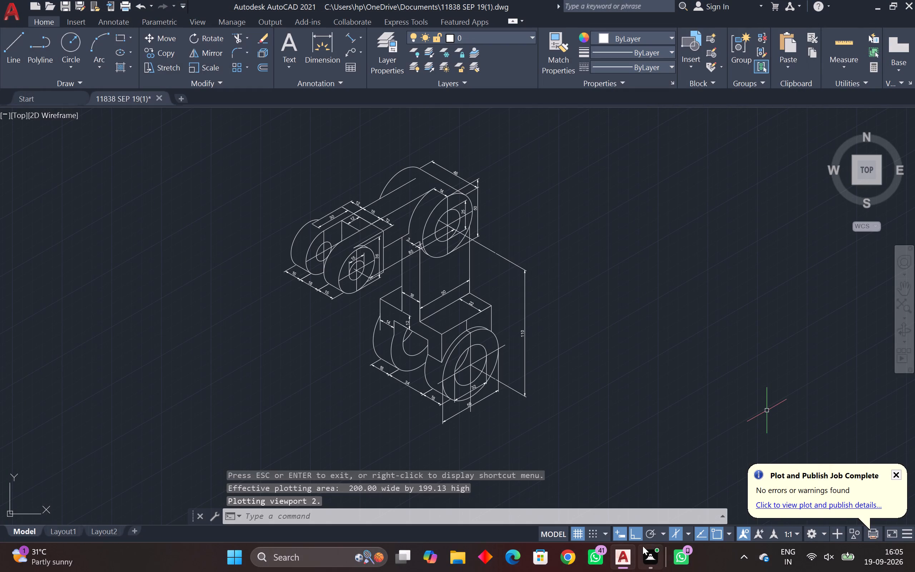